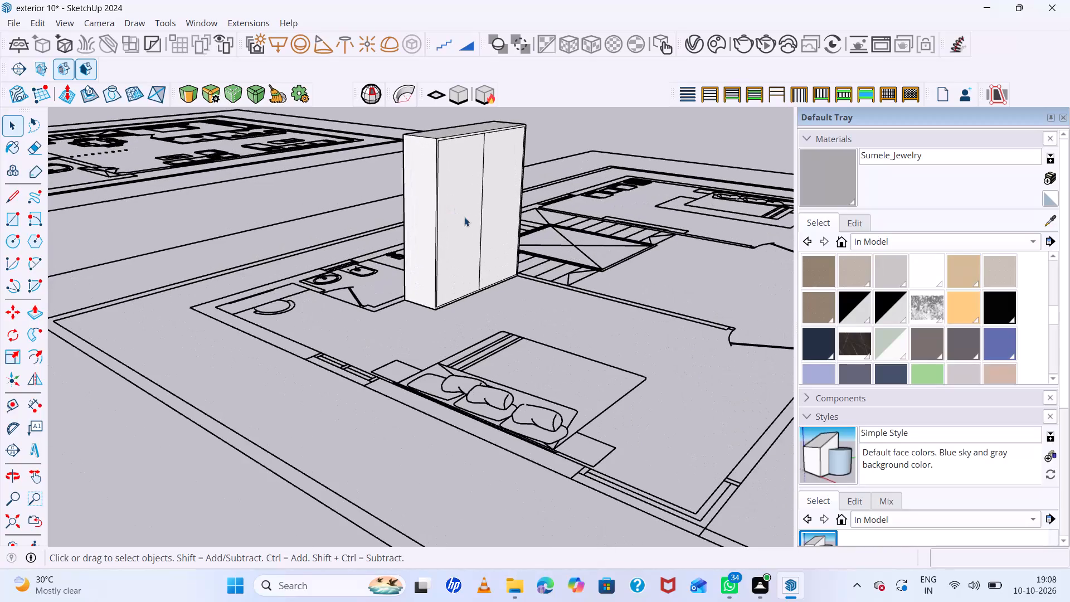
Paint the whole wardrobe group with the Wood Veneer 01 material from the Wood collection.
scroll(471, 218, up, 3)
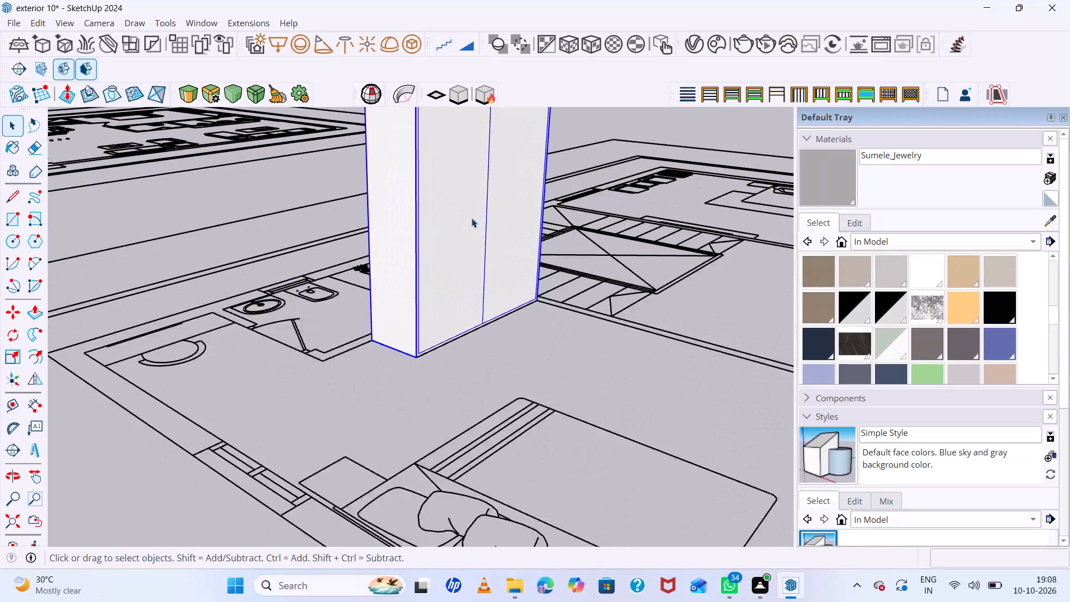
scroll(471, 218, up, 3)
scroll(471, 218, down, 8)
scroll(494, 248, up, 6)
scroll(441, 305, up, 7)
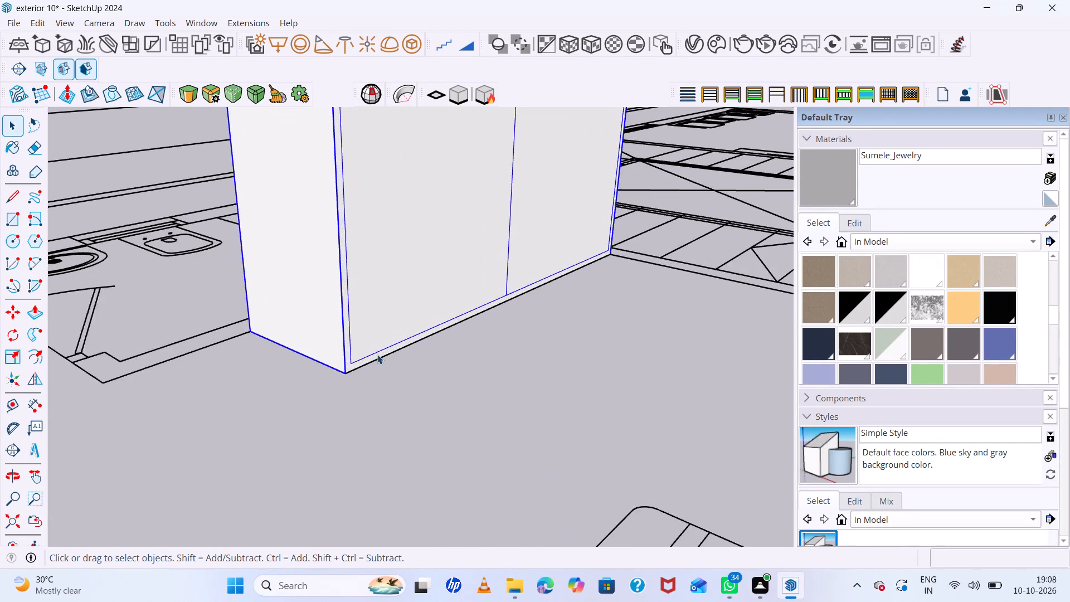
scroll(377, 355, up, 7)
scroll(381, 346, down, 8)
click(957, 242)
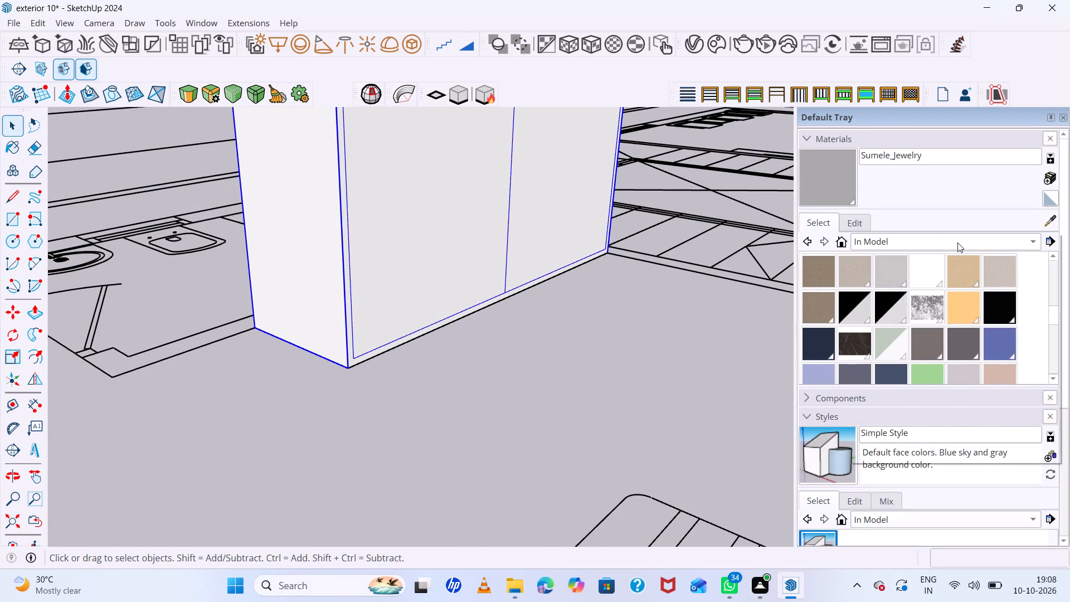
scroll(912, 336, down, 7)
click(911, 462)
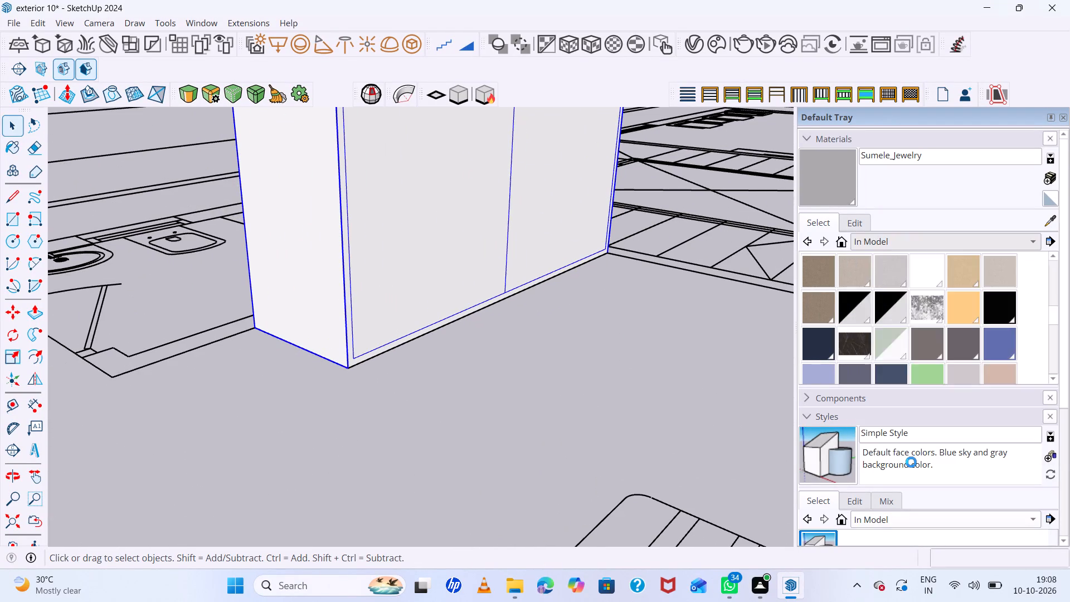
scroll(913, 362, down, 7)
click(971, 308)
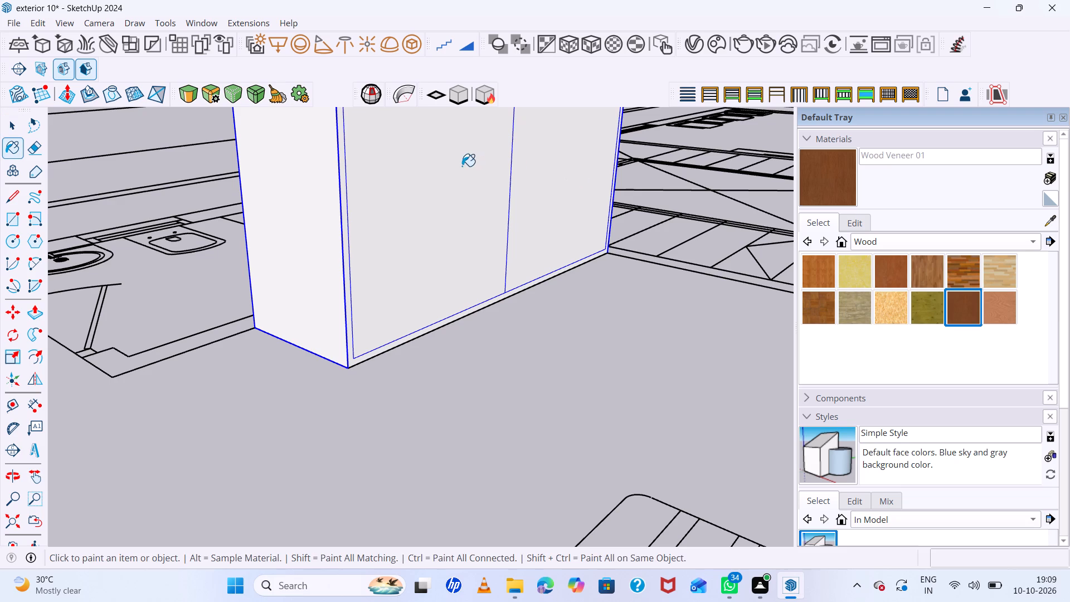
click(462, 166)
scroll(495, 192, down, 7)
scroll(513, 273, down, 20)
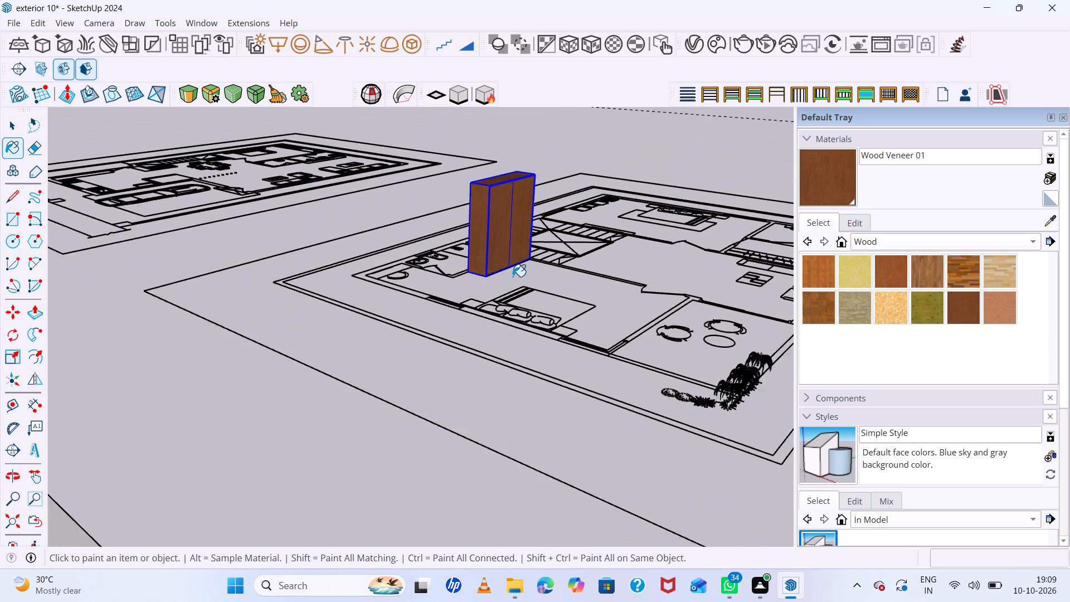
scroll(513, 276, down, 4)
key(space)
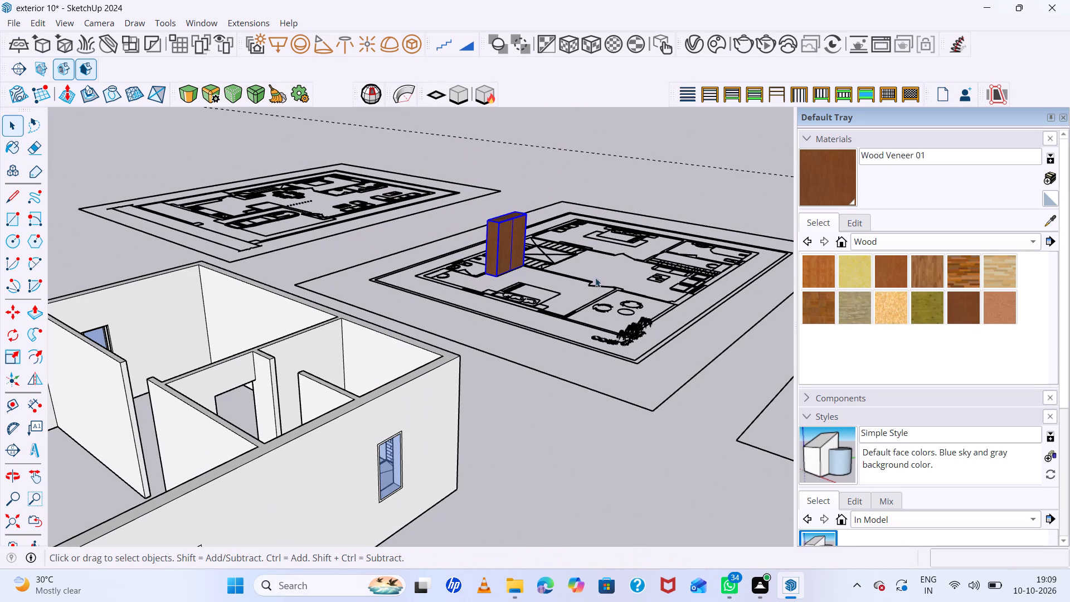
Move the wardrobe about 71' 3" from the plan's outer wall corner near the bedroom to the matching base corner of the 3D walls, and deselect it.
scroll(526, 284, up, 1)
middle_drag(526, 290, 582, 354)
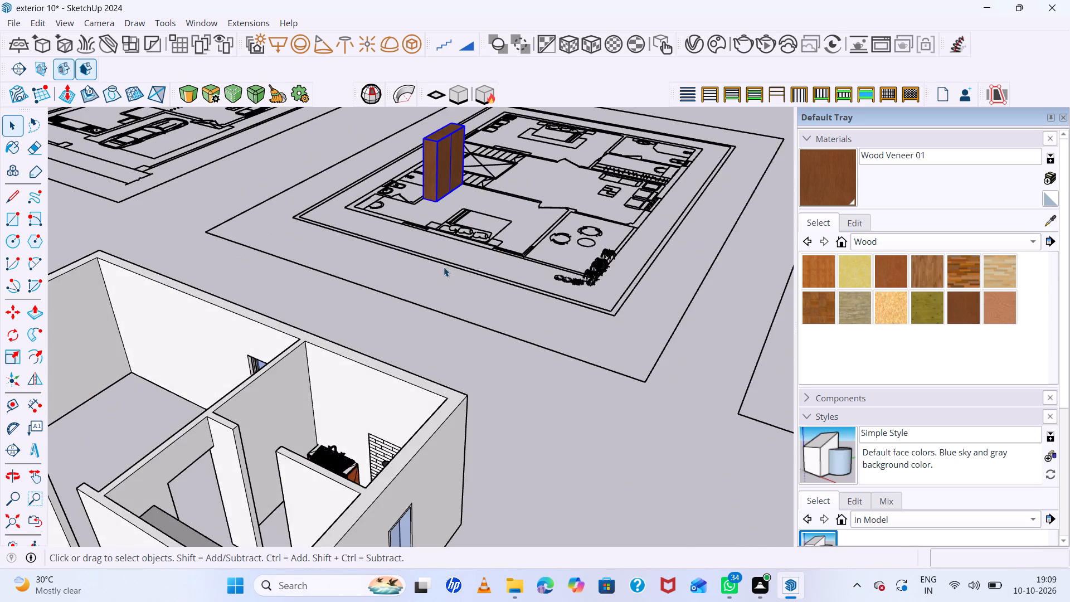
scroll(416, 230, up, 9)
scroll(414, 226, down, 8)
middle_drag(414, 226, 586, 290)
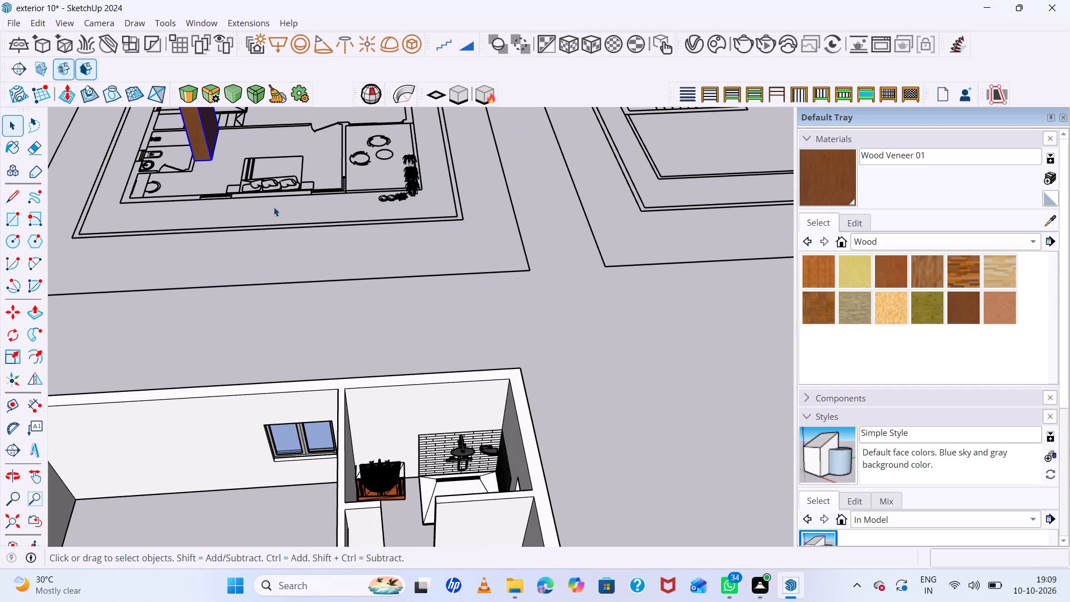
key(m)
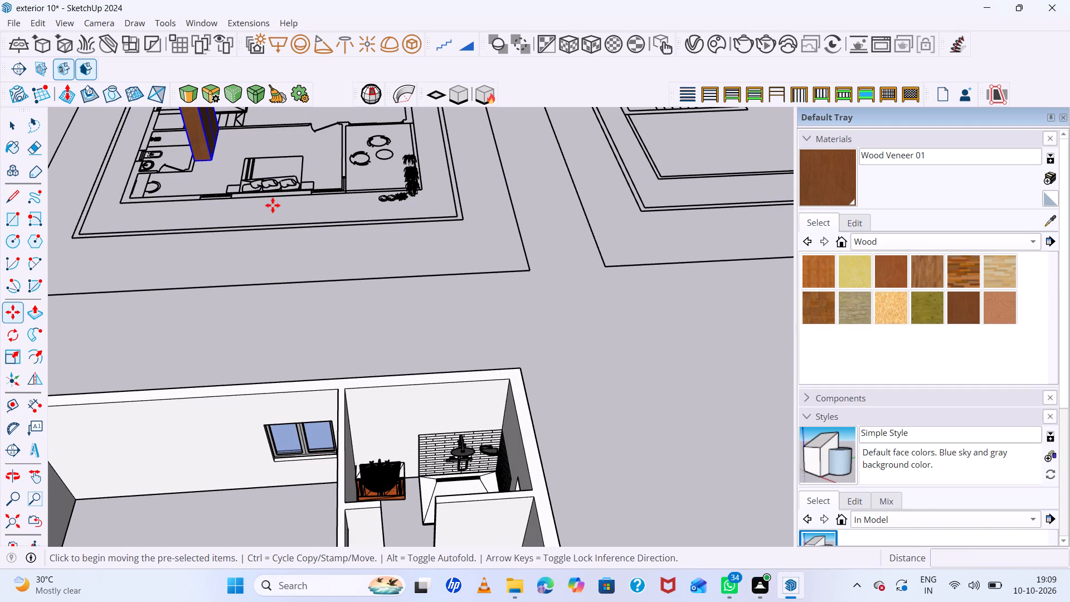
scroll(118, 193, up, 7)
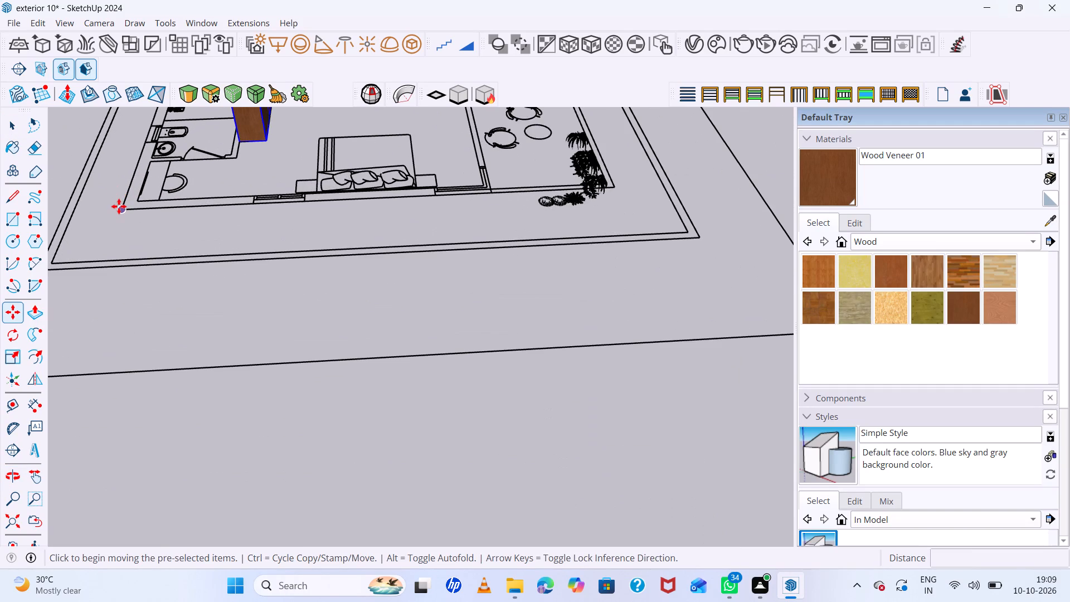
click(120, 206)
scroll(224, 217, down, 9)
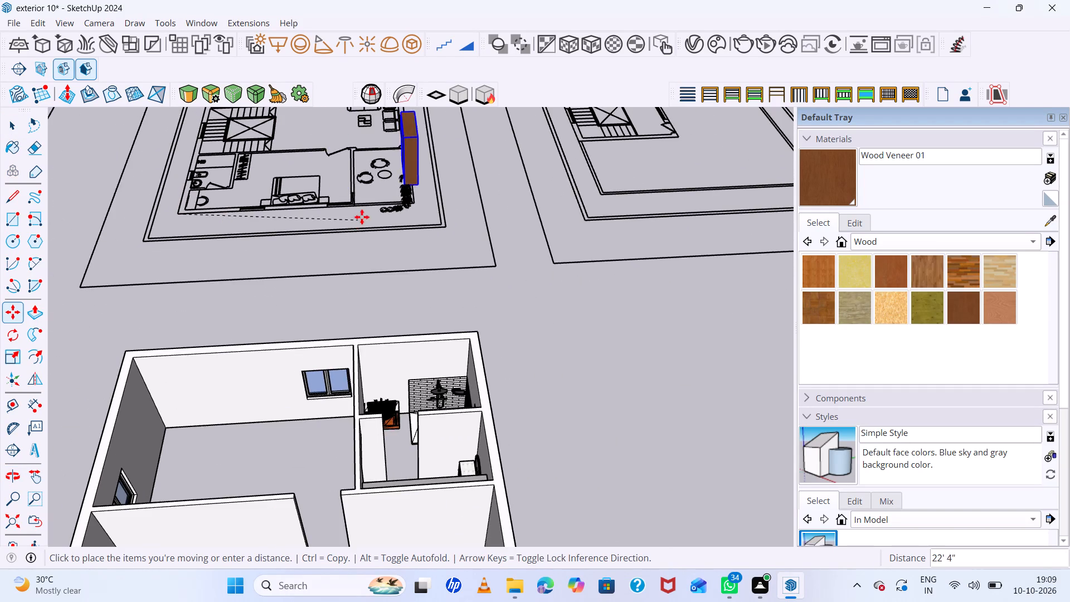
scroll(365, 214, down, 13)
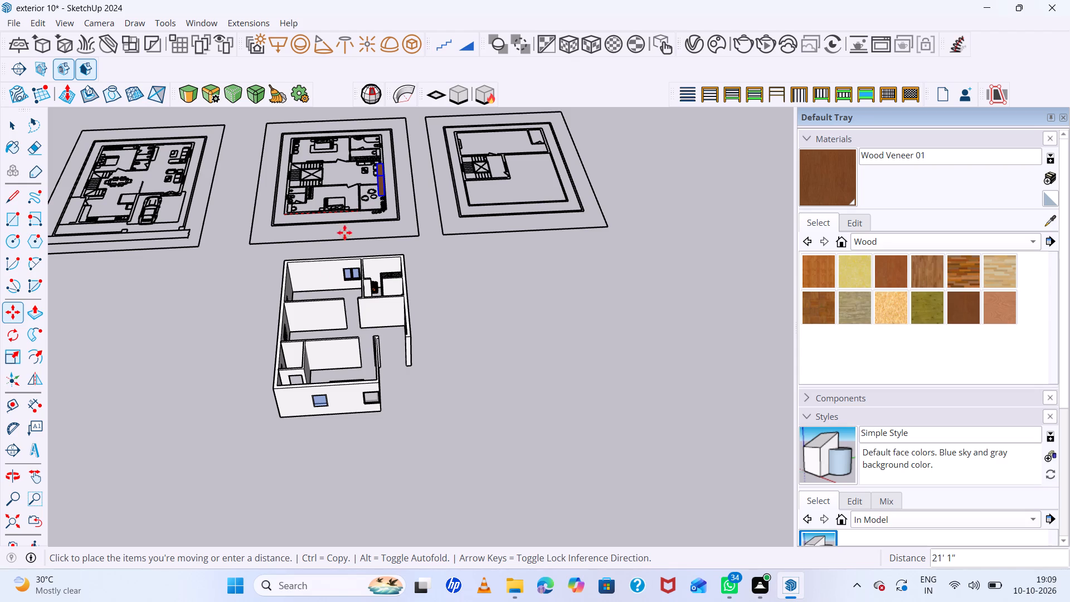
scroll(277, 417, up, 7)
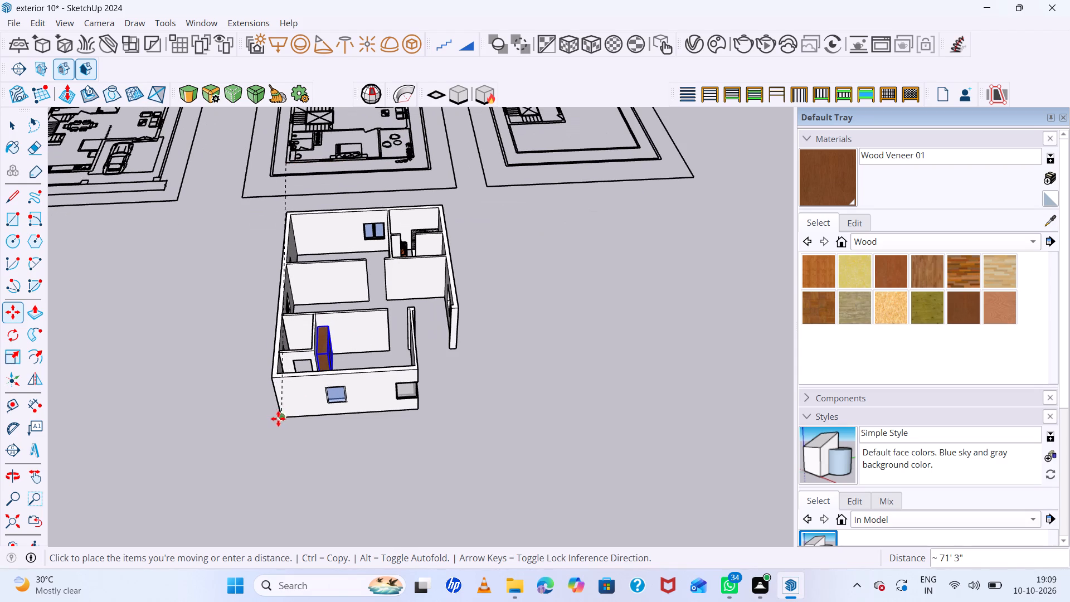
scroll(289, 425, up, 5)
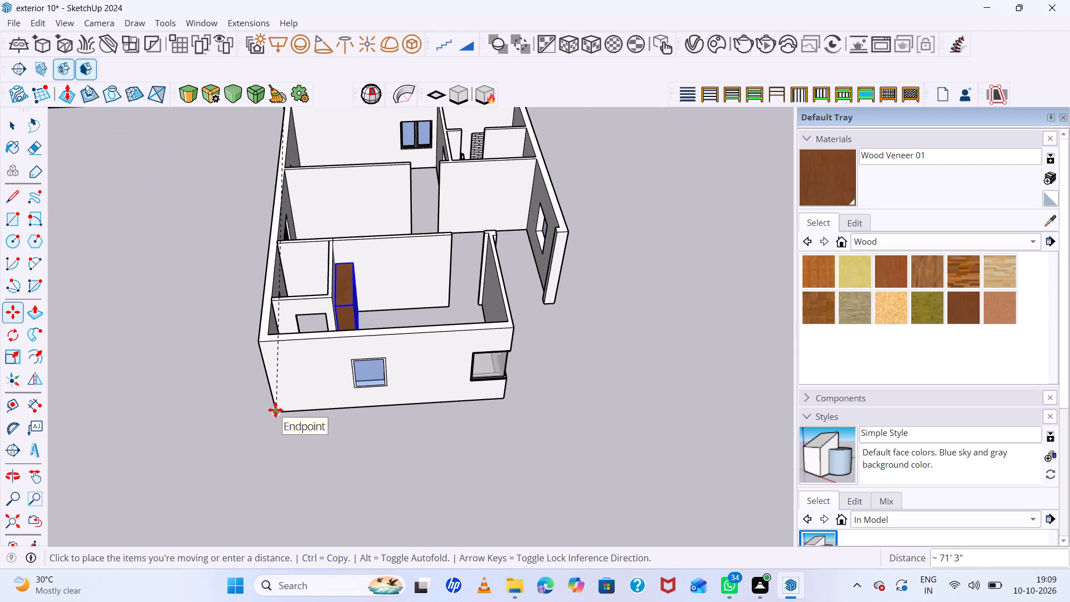
click(275, 410)
key(space)
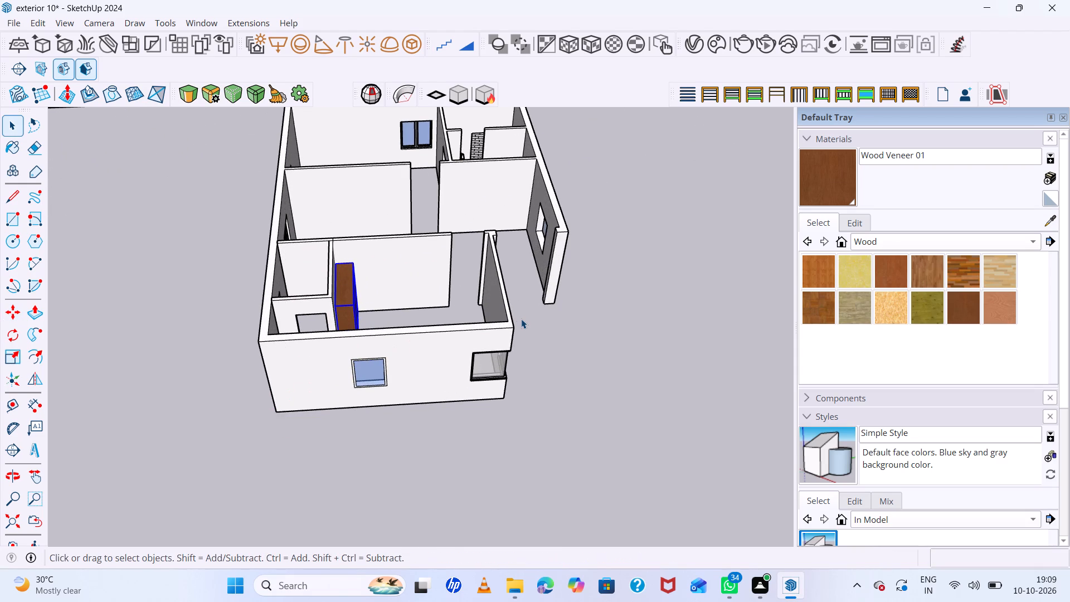
click(521, 319)
Inspect the wardrobe's placement against the bedroom walls of the 3D upper floor from several angles.
scroll(394, 292, up, 6)
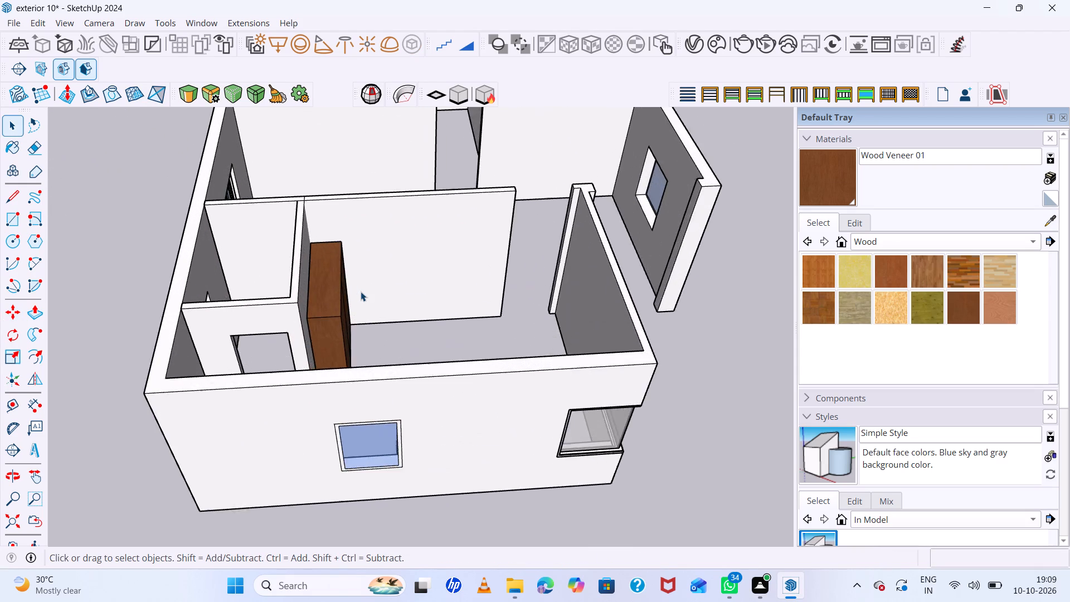
scroll(361, 292, up, 7)
middle_drag(440, 329, 237, 276)
scroll(440, 329, up, 1)
middle_click(239, 276)
middle_click(242, 273)
scroll(250, 267, down, 17)
scroll(269, 280, up, 5)
scroll(270, 281, down, 9)
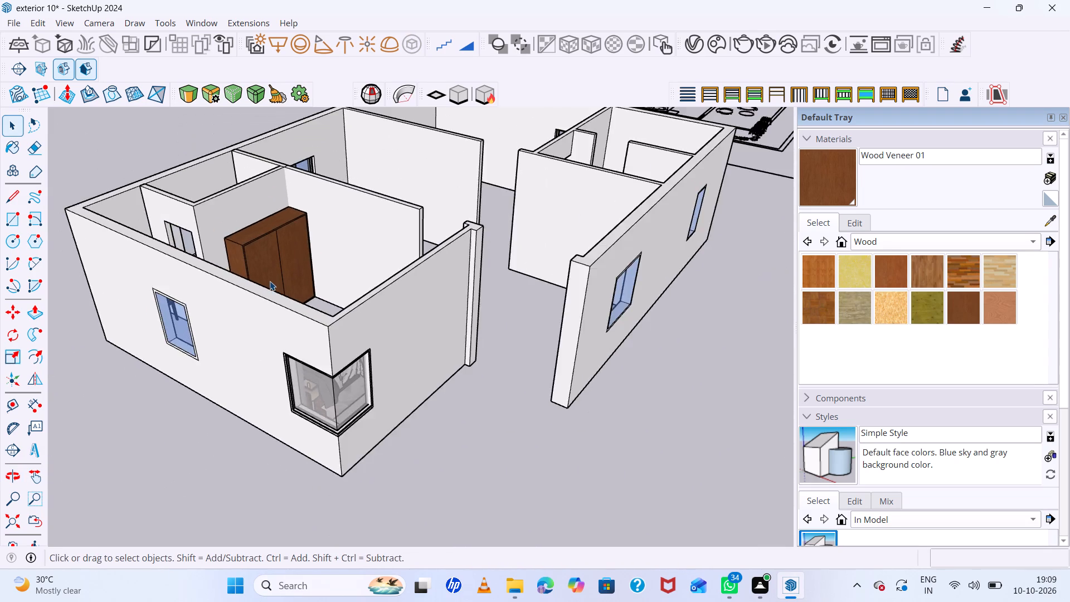
scroll(270, 281, up, 1)
scroll(271, 287, down, 5)
middle_drag(296, 310, 490, 383)
scroll(474, 353, down, 6)
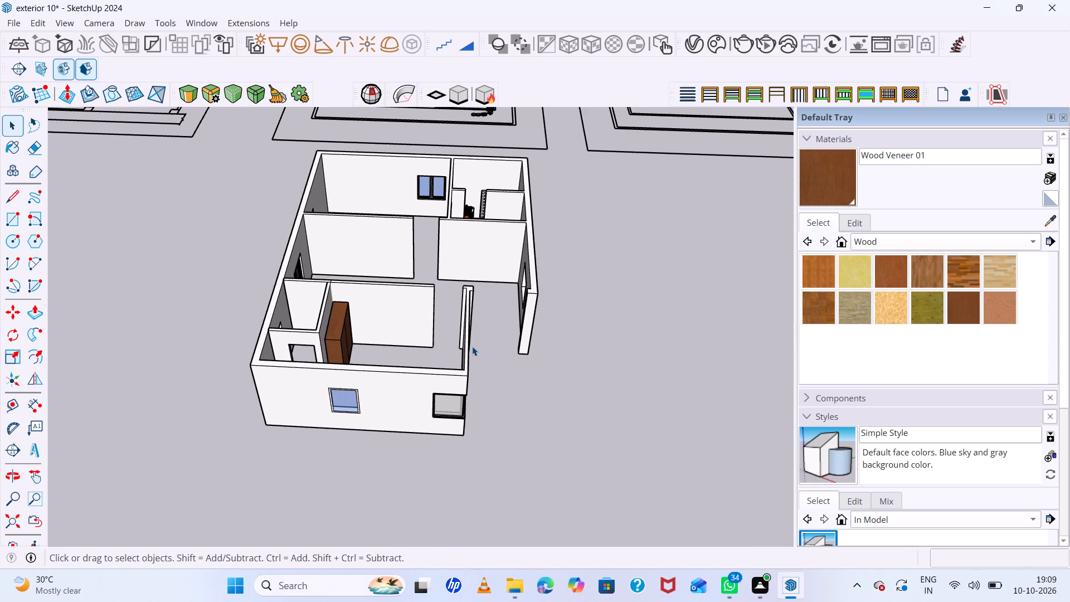
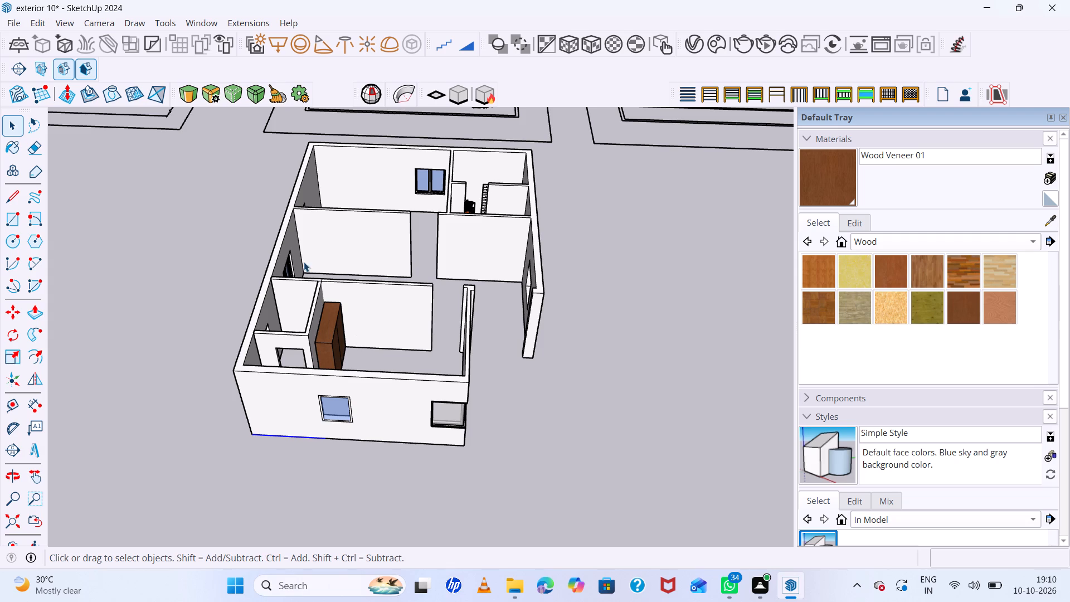
Inspect the 3D upper floor, including the bedroom with the wardrobe and bed, from several angles and distances.
scroll(531, 264, down, 3)
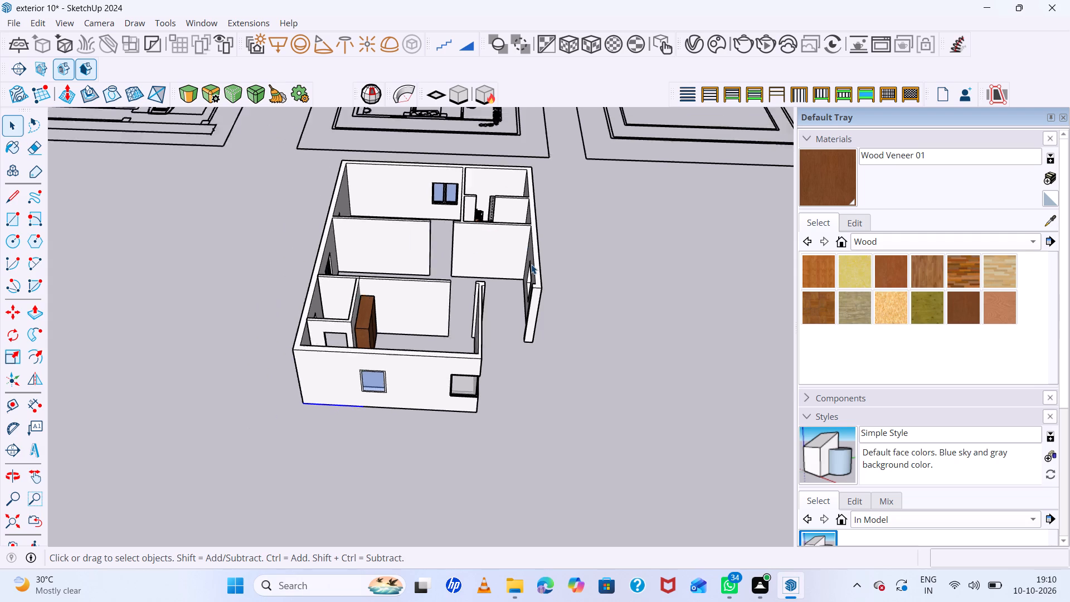
scroll(531, 264, down, 4)
scroll(458, 181, up, 10)
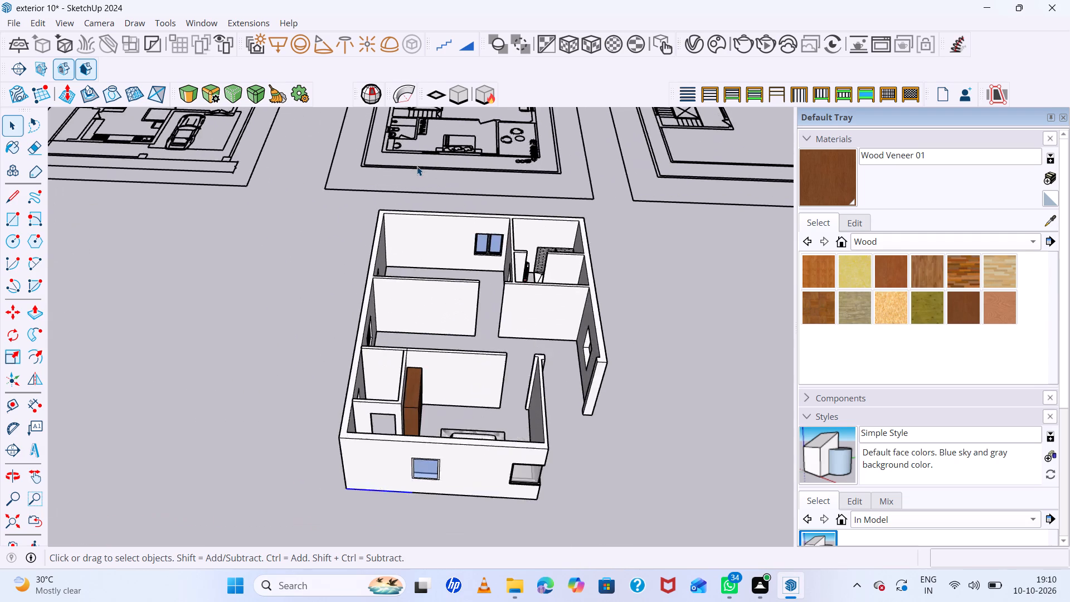
scroll(417, 166, up, 2)
scroll(417, 166, down, 9)
scroll(485, 273, down, 5)
middle_drag(504, 297, 597, 361)
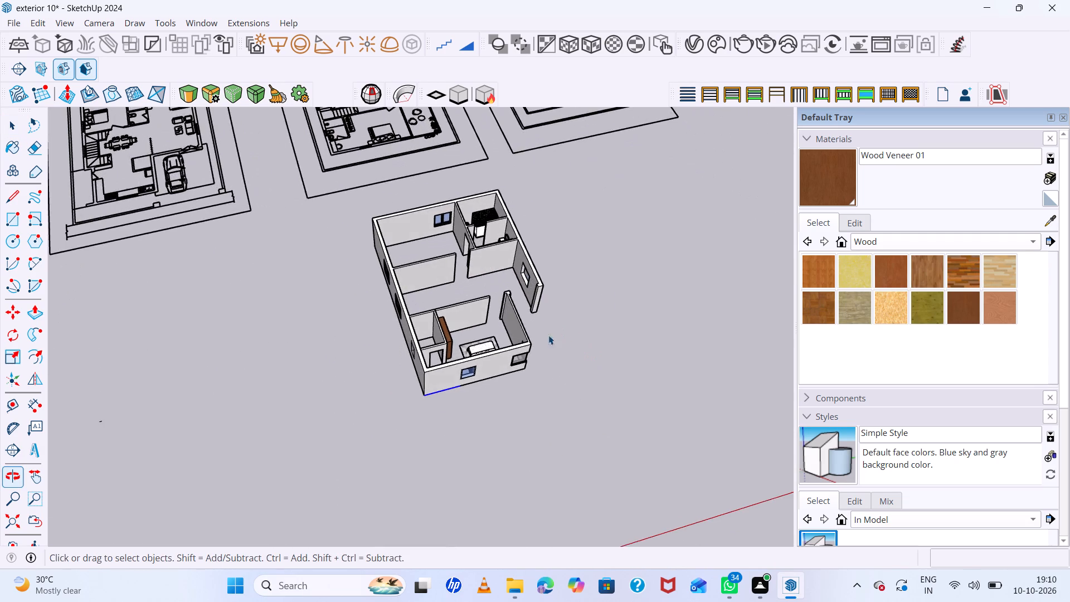
scroll(445, 306, up, 8)
scroll(483, 344, up, 9)
middle_click(483, 344)
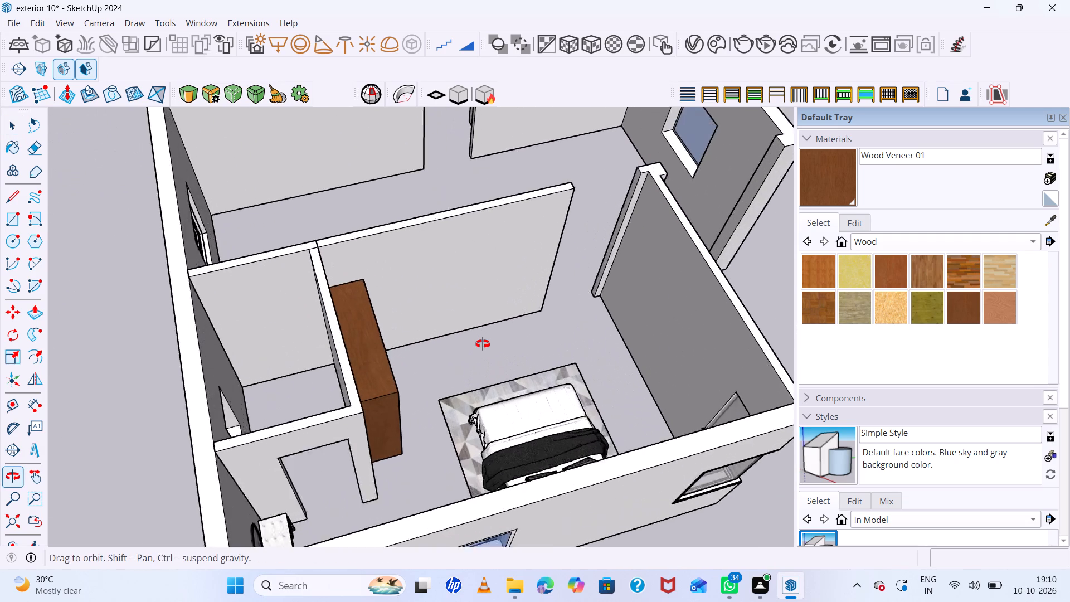
scroll(483, 344, up, 4)
scroll(483, 344, down, 8)
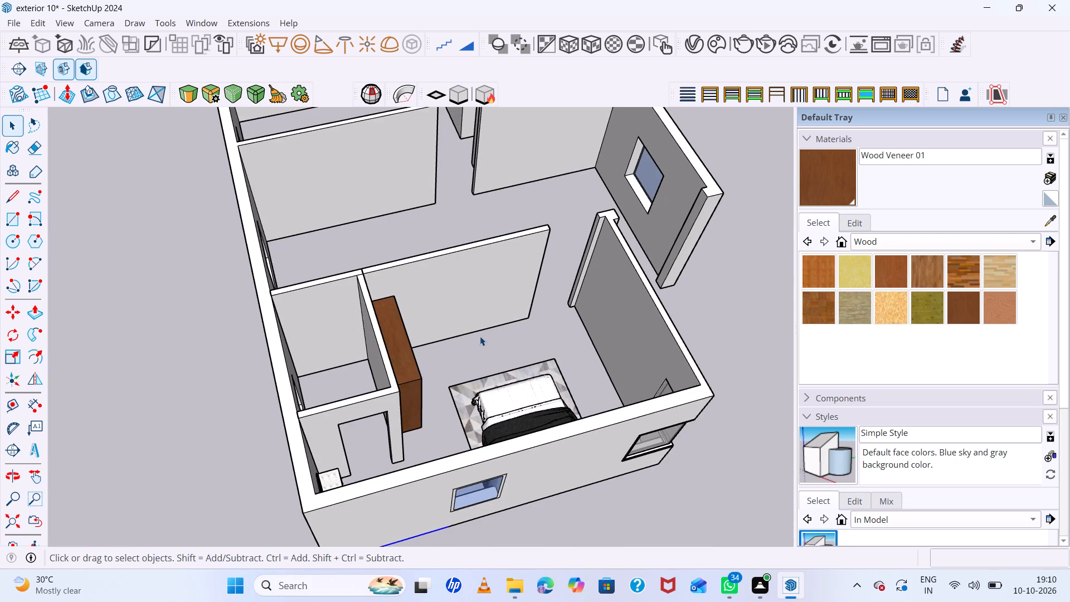
scroll(480, 336, down, 11)
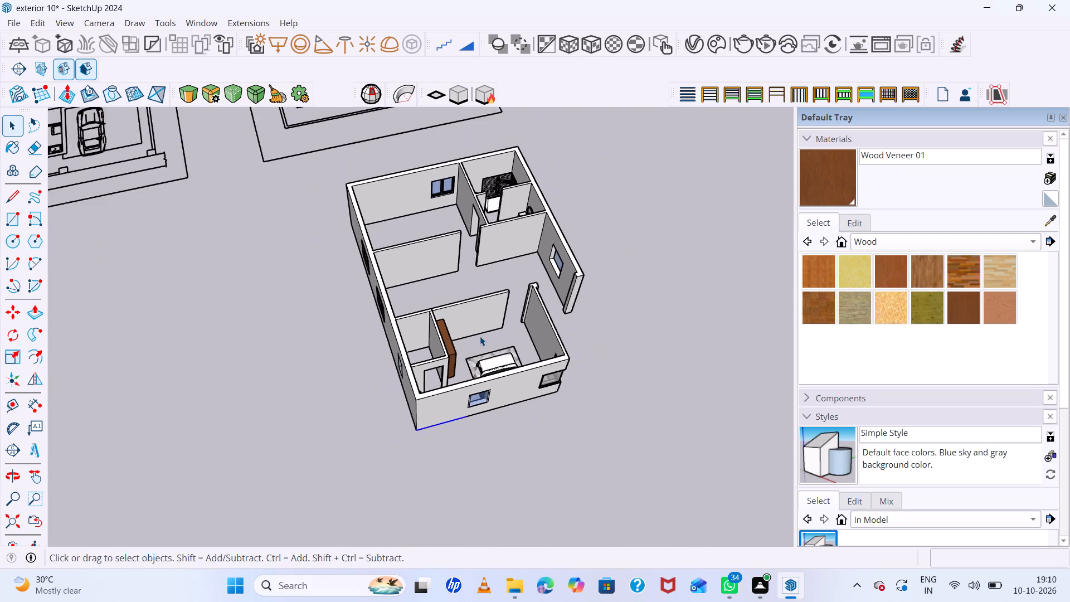
scroll(480, 336, down, 9)
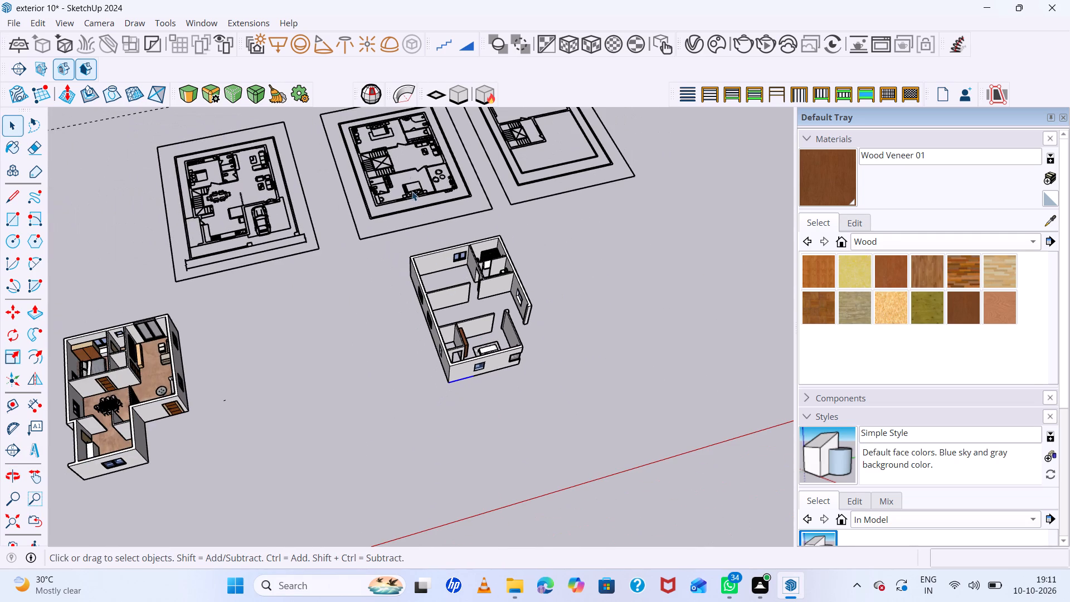
Examine the upper-floor plan around the bedroom door, the wardrobe and the adjoining balcony.
scroll(405, 153, up, 13)
scroll(429, 167, up, 20)
scroll(429, 168, up, 5)
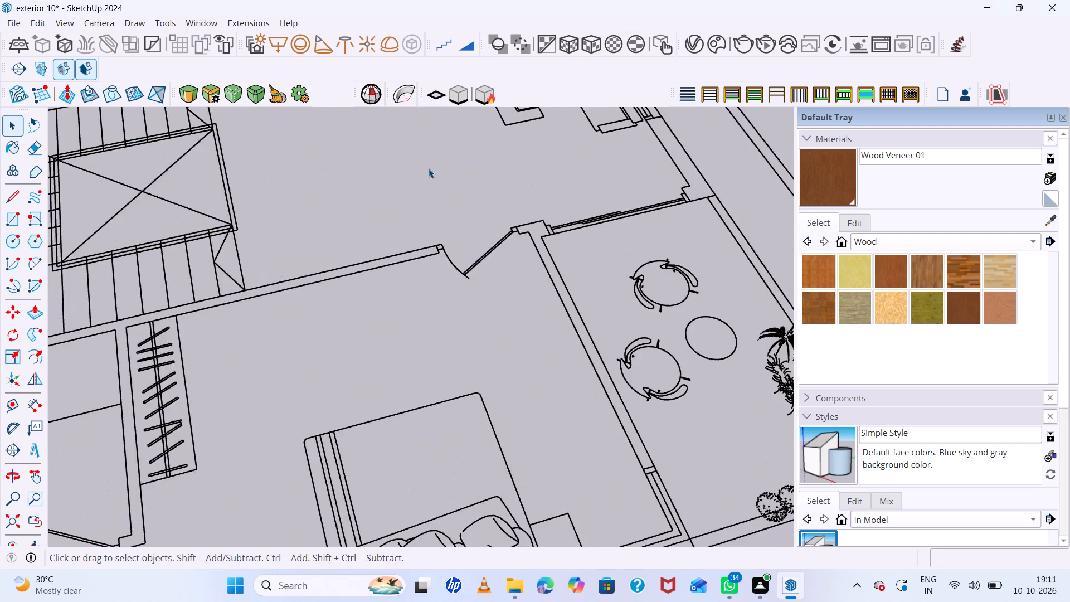
scroll(429, 168, up, 6)
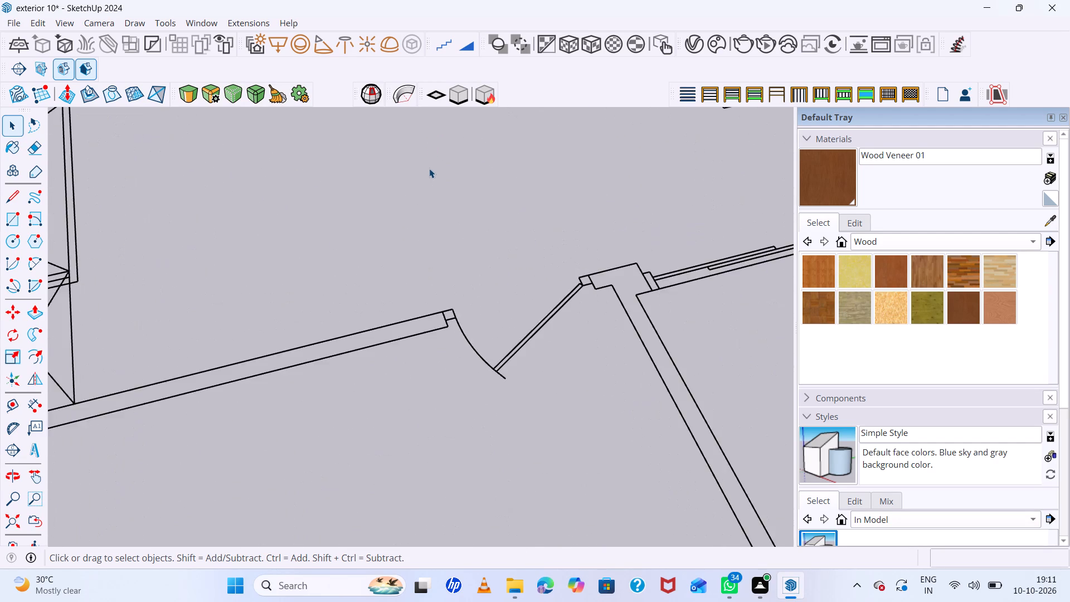
scroll(429, 168, down, 16)
scroll(429, 168, down, 7)
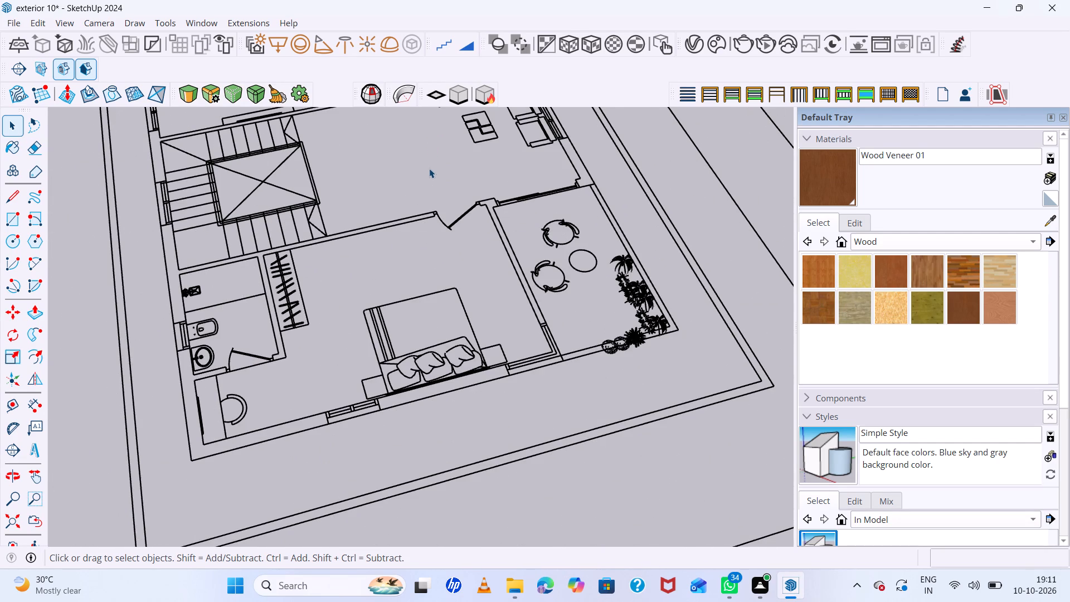
scroll(431, 168, up, 7)
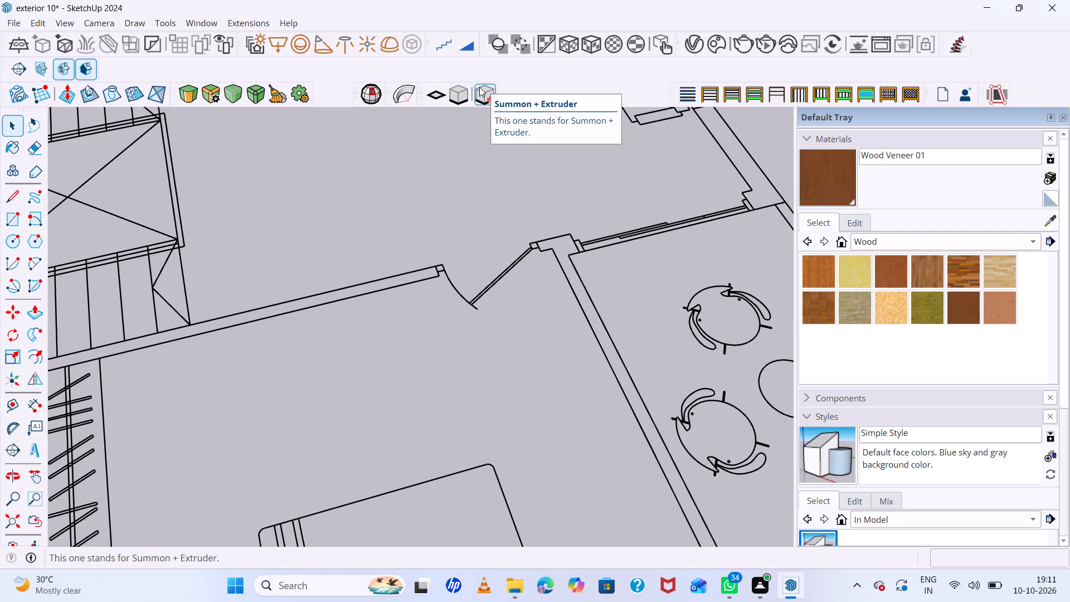
scroll(288, 105, down, 5)
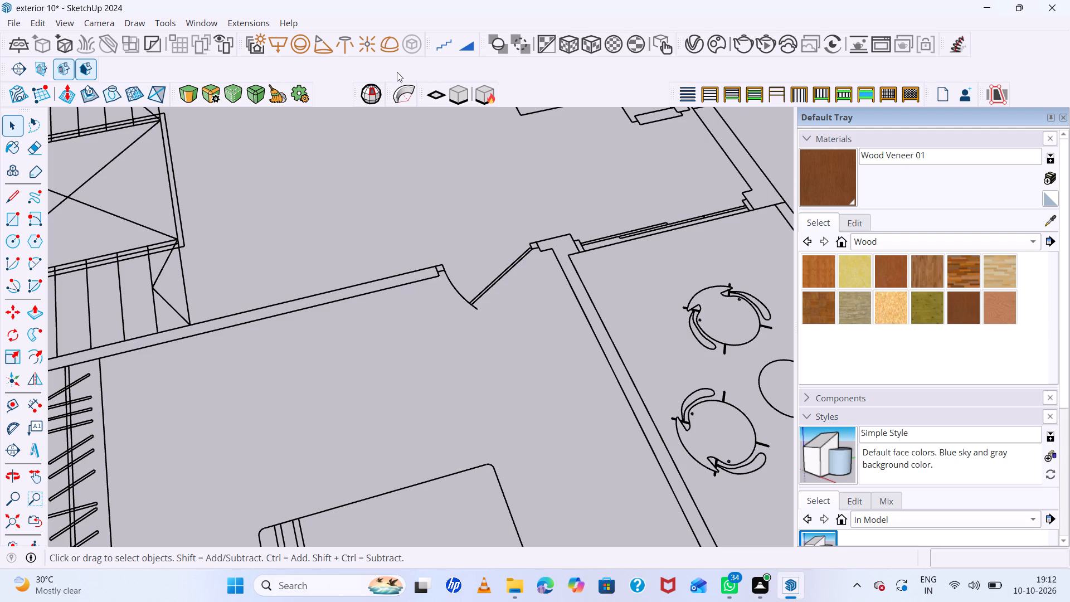
scroll(507, 354, down, 11)
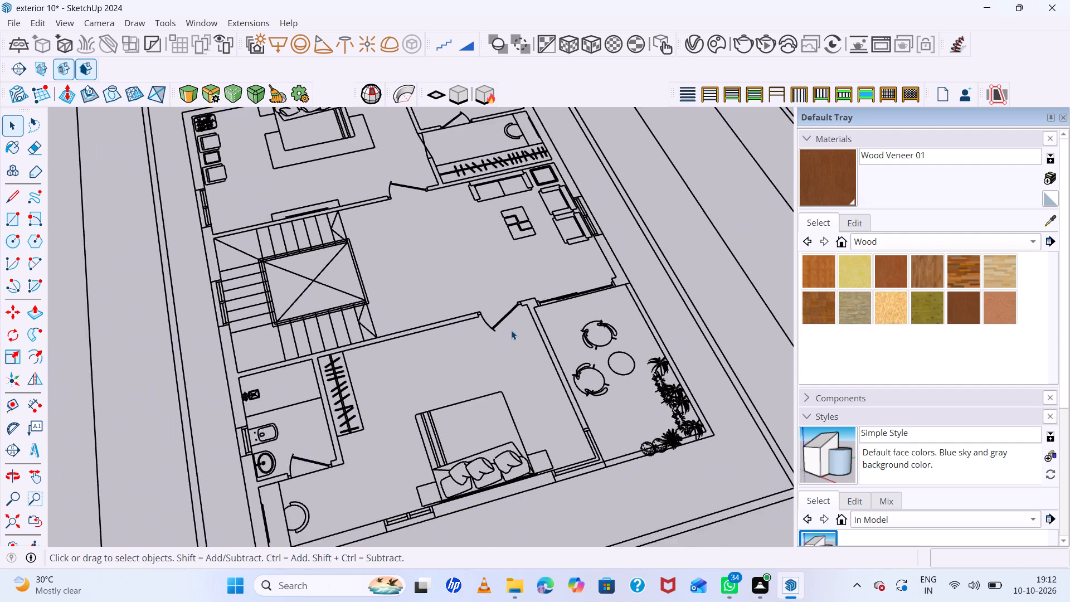
scroll(511, 330, down, 8)
scroll(550, 301, down, 7)
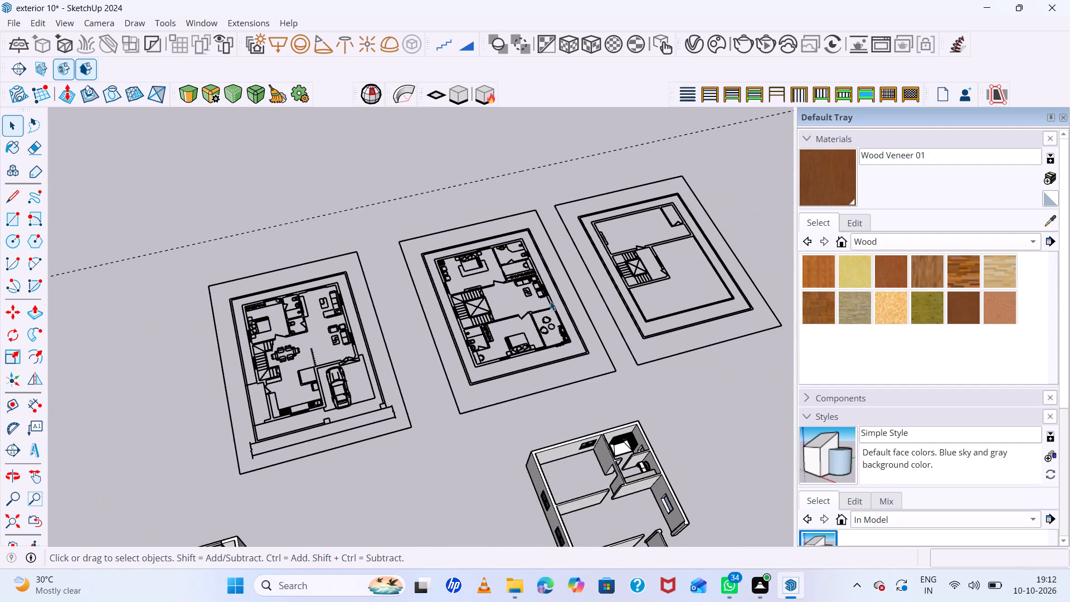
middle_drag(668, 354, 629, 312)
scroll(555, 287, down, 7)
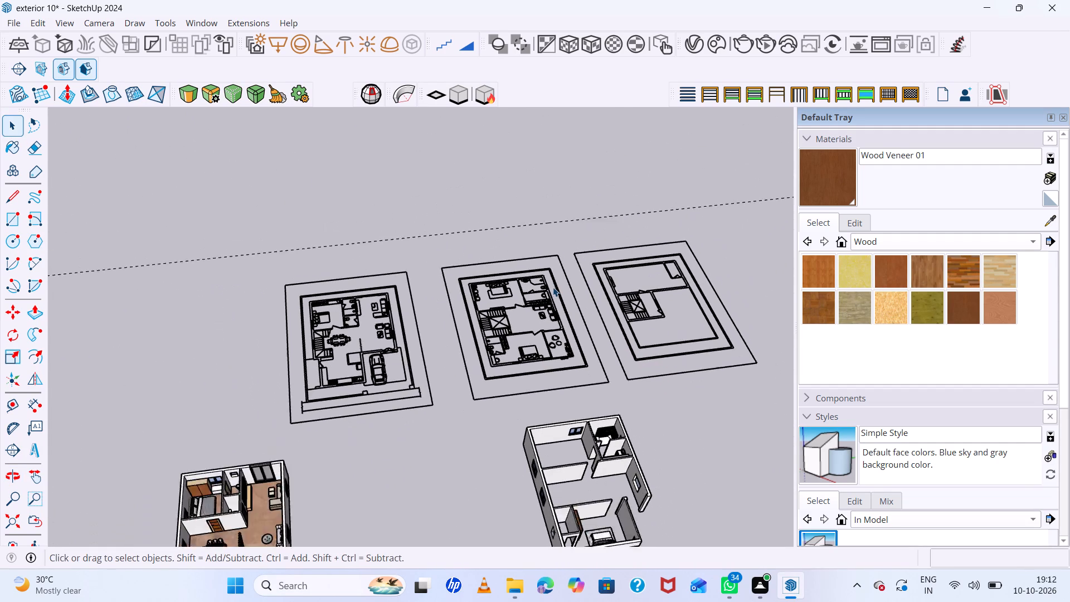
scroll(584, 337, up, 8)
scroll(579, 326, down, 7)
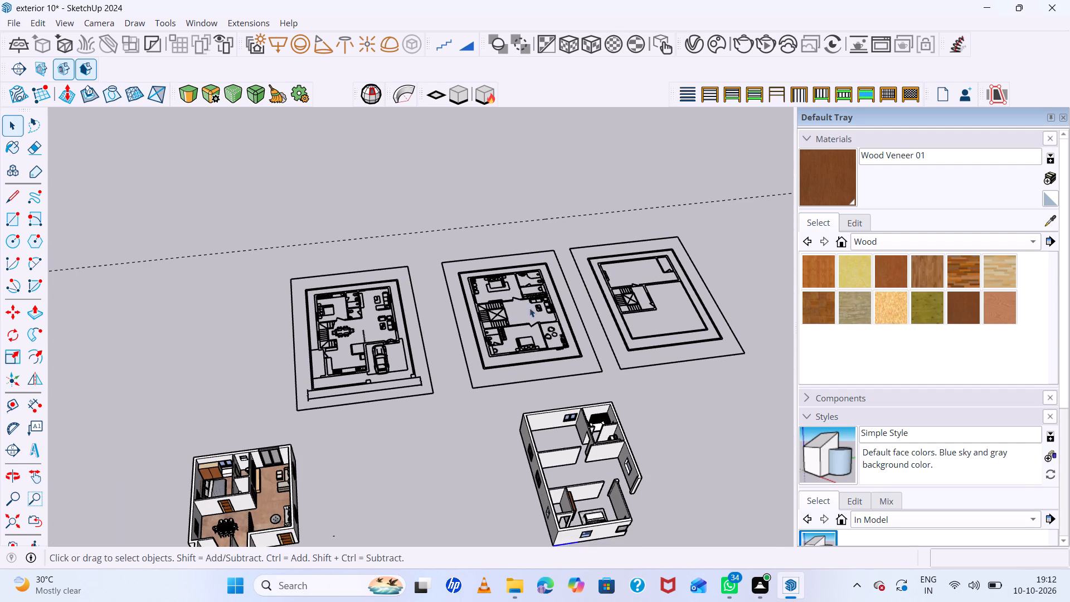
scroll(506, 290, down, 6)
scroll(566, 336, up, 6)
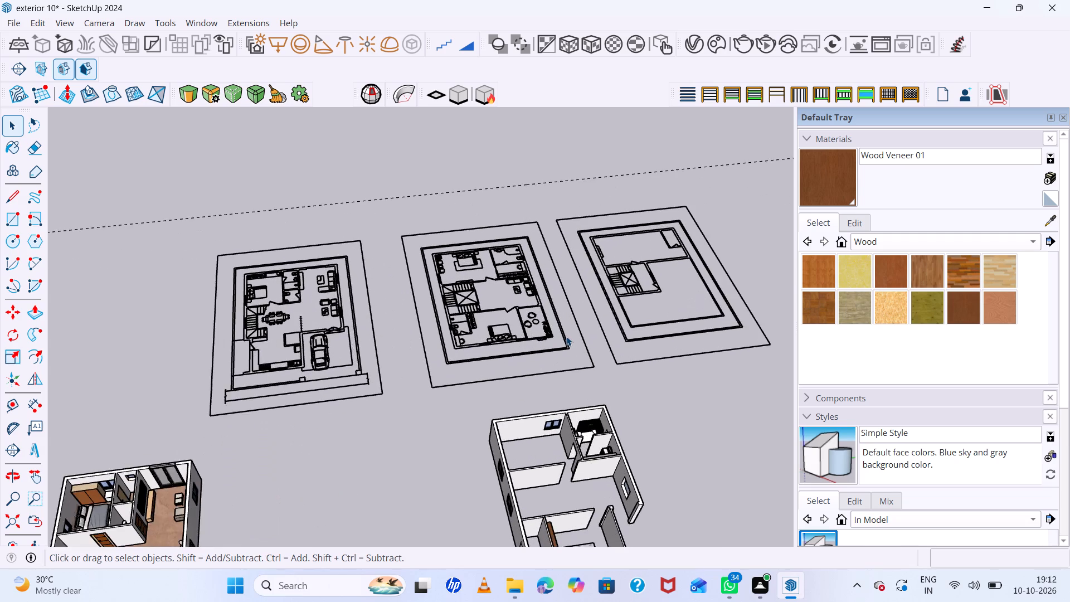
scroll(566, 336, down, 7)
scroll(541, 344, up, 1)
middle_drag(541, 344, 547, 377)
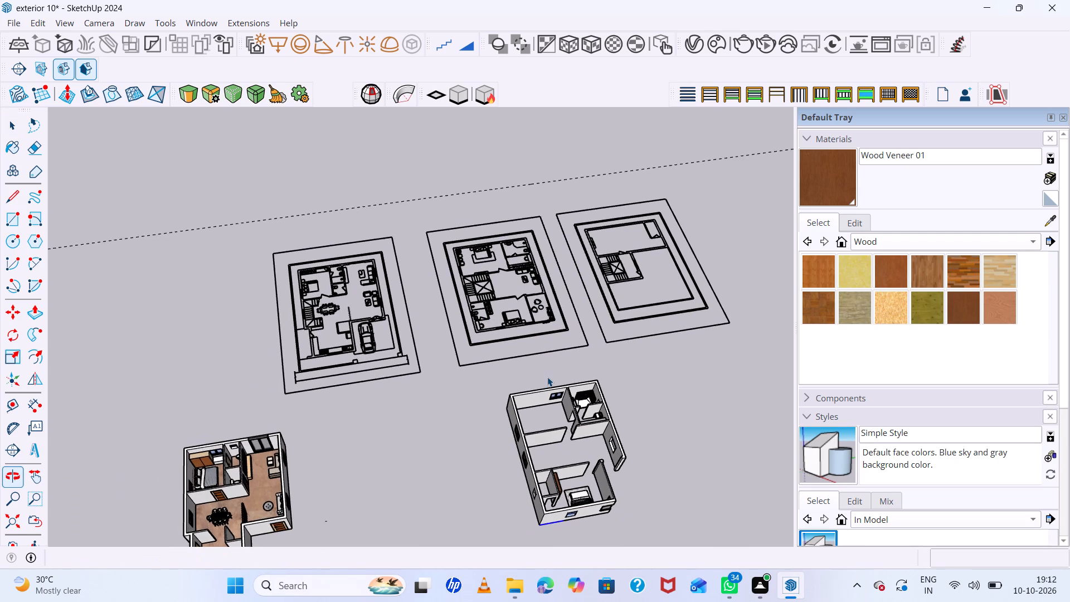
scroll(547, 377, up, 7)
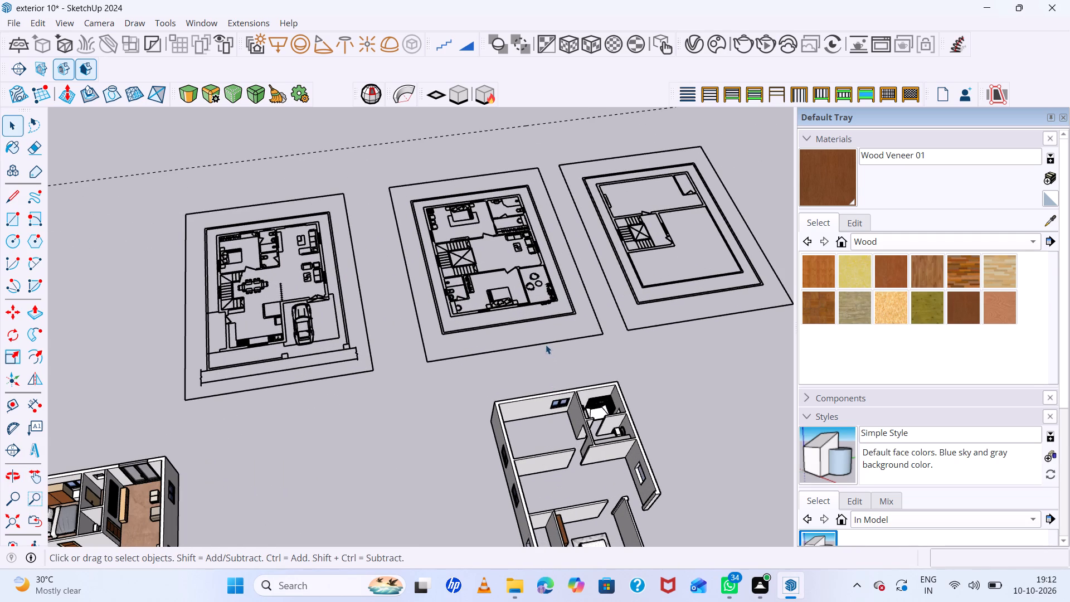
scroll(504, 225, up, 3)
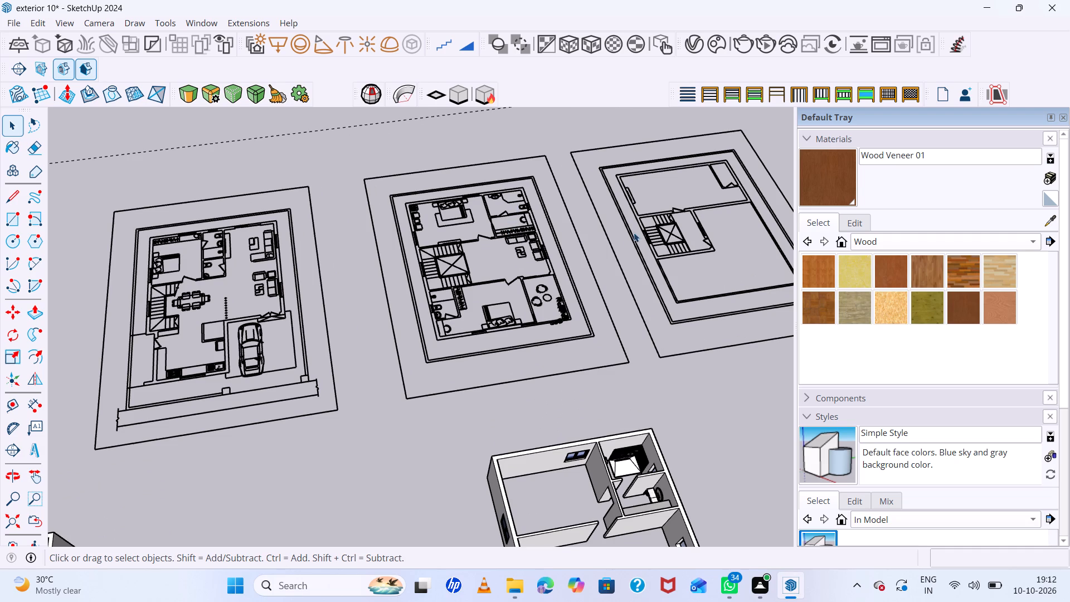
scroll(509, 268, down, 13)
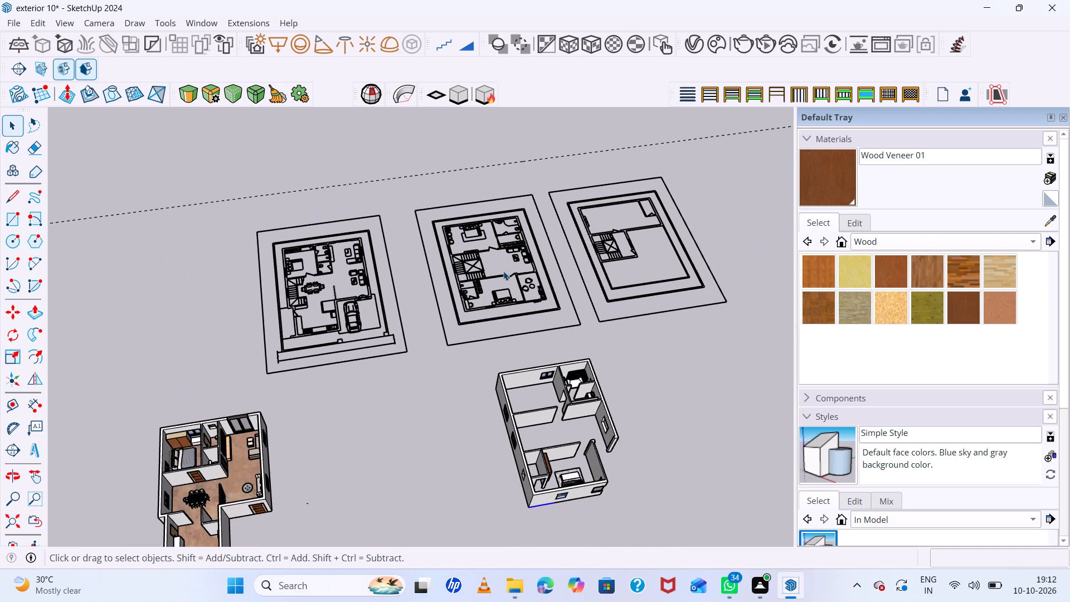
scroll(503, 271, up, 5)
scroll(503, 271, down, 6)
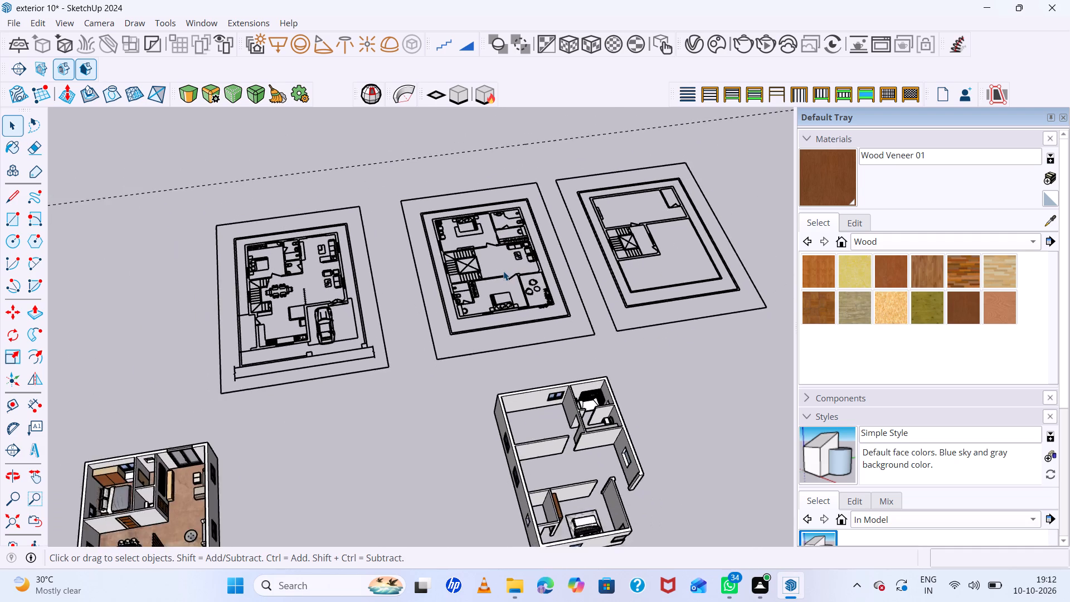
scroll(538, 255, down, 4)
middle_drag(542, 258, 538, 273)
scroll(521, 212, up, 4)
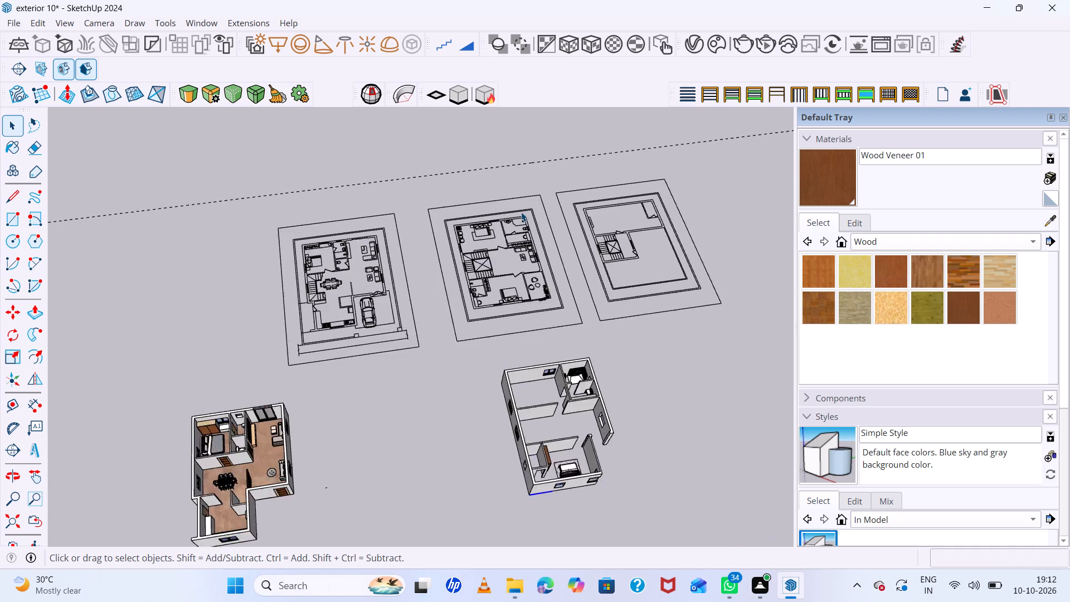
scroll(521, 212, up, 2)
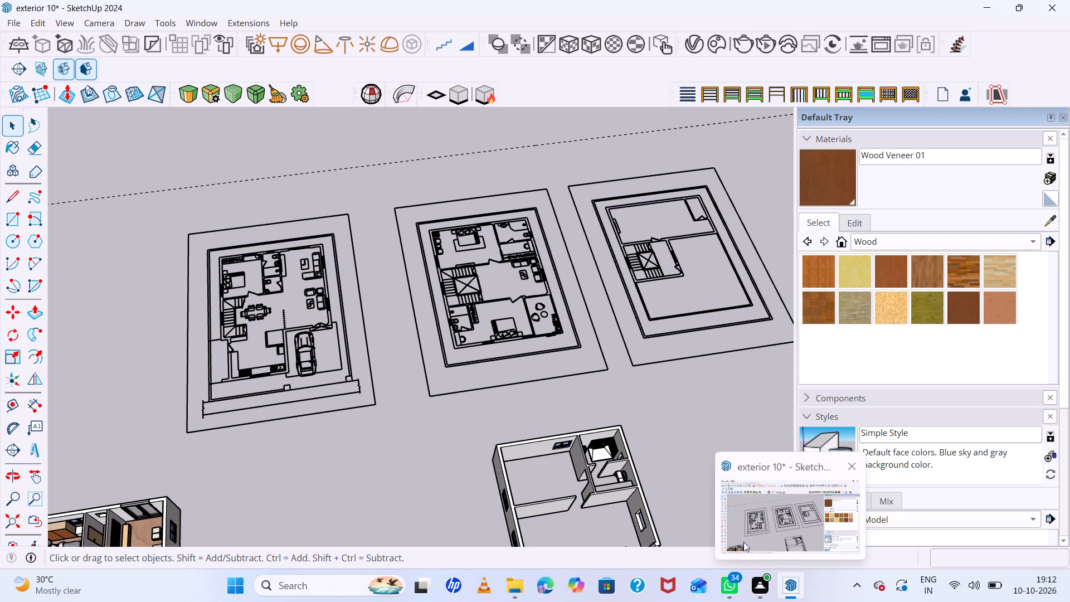
Examine the furniture layout on the upper-floor plan, including the lounge seating, both bedrooms and the balcony.
scroll(503, 304, up, 7)
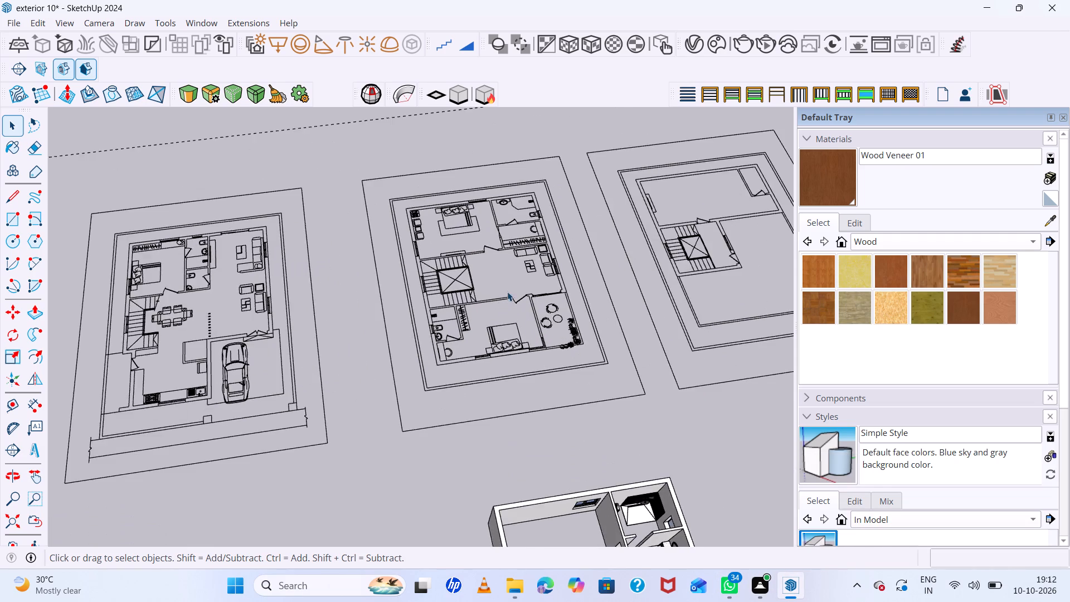
scroll(507, 292, up, 5)
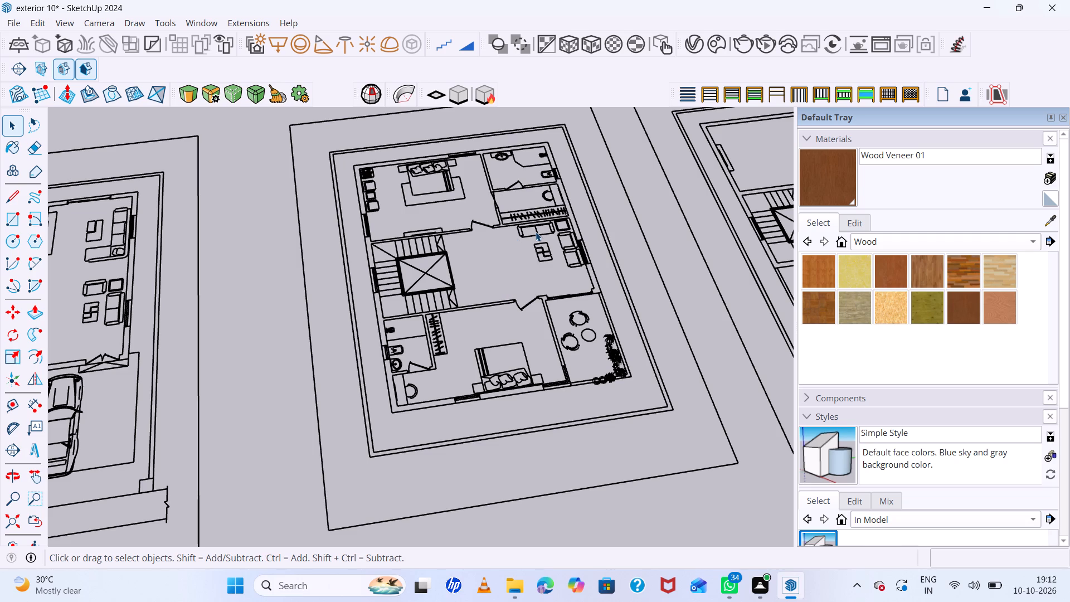
scroll(535, 232, up, 5)
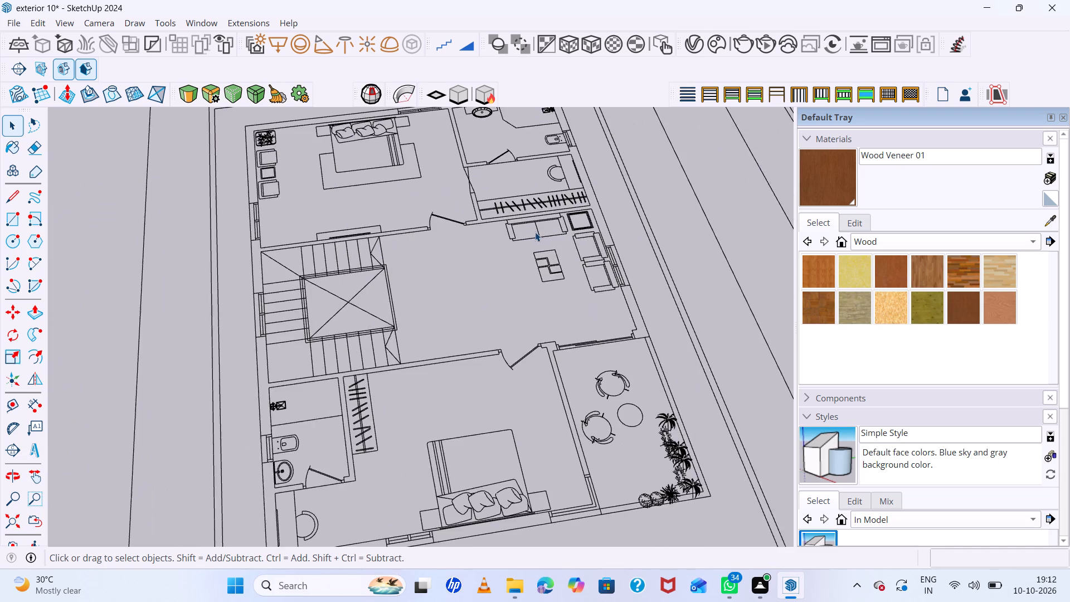
scroll(535, 232, down, 6)
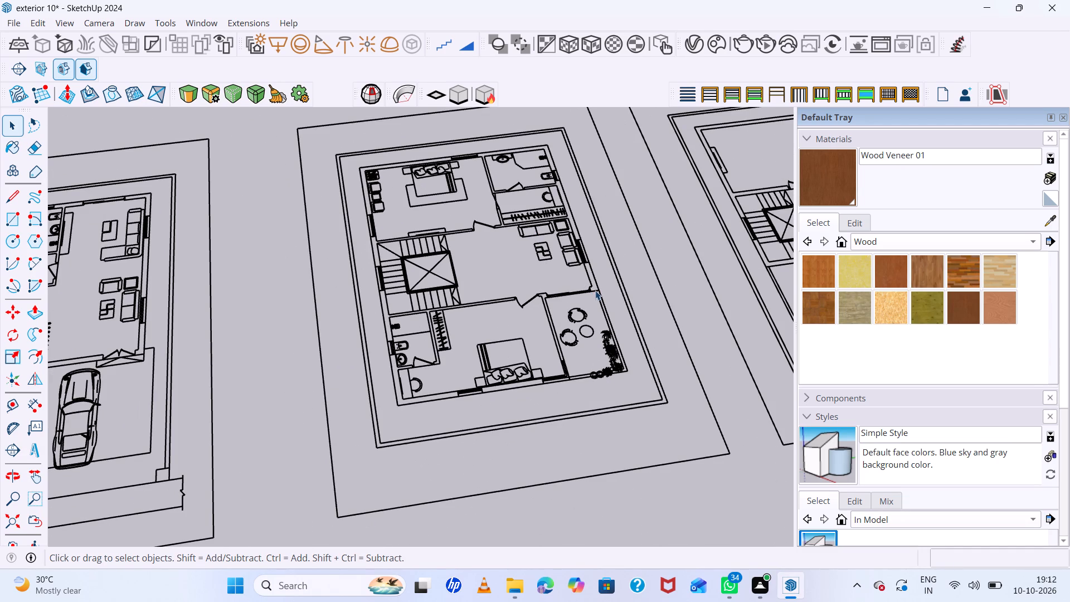
scroll(595, 290, down, 1)
scroll(530, 299, down, 2)
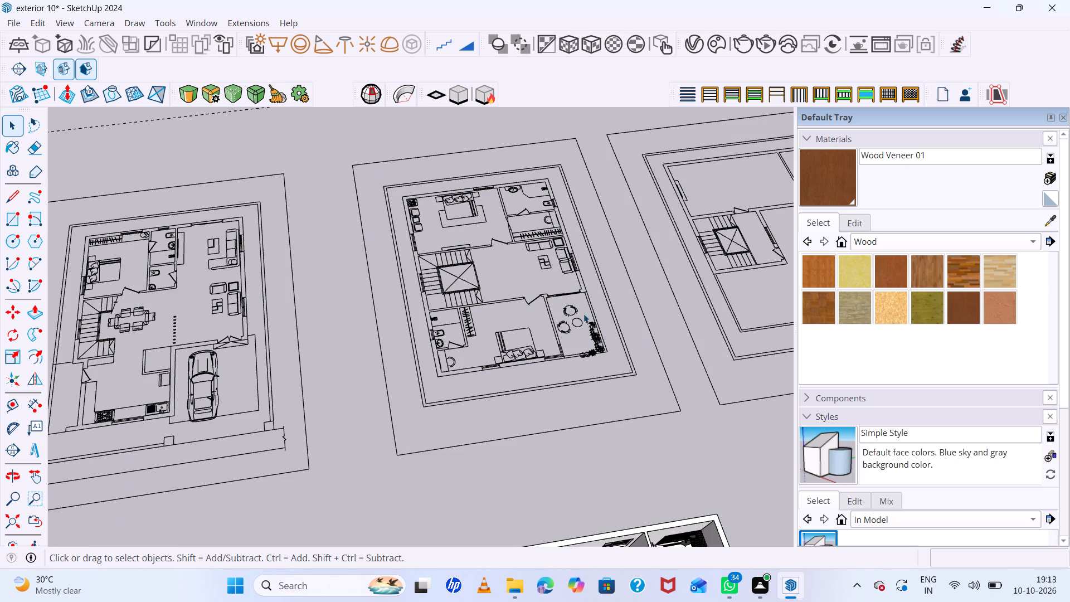
click(658, 347)
scroll(558, 324, up, 6)
scroll(558, 324, down, 4)
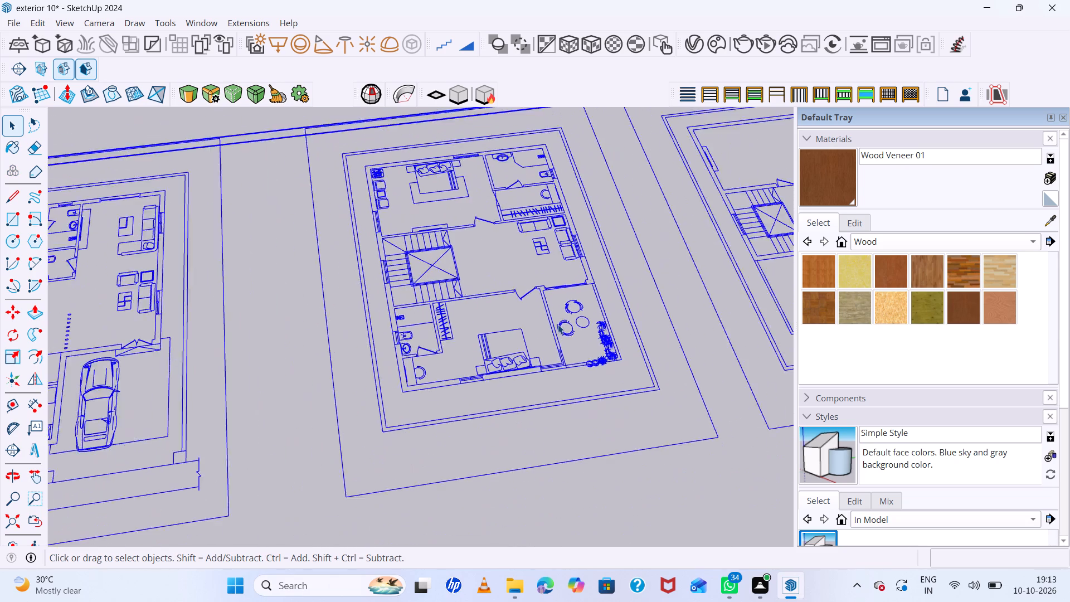
scroll(558, 324, down, 8)
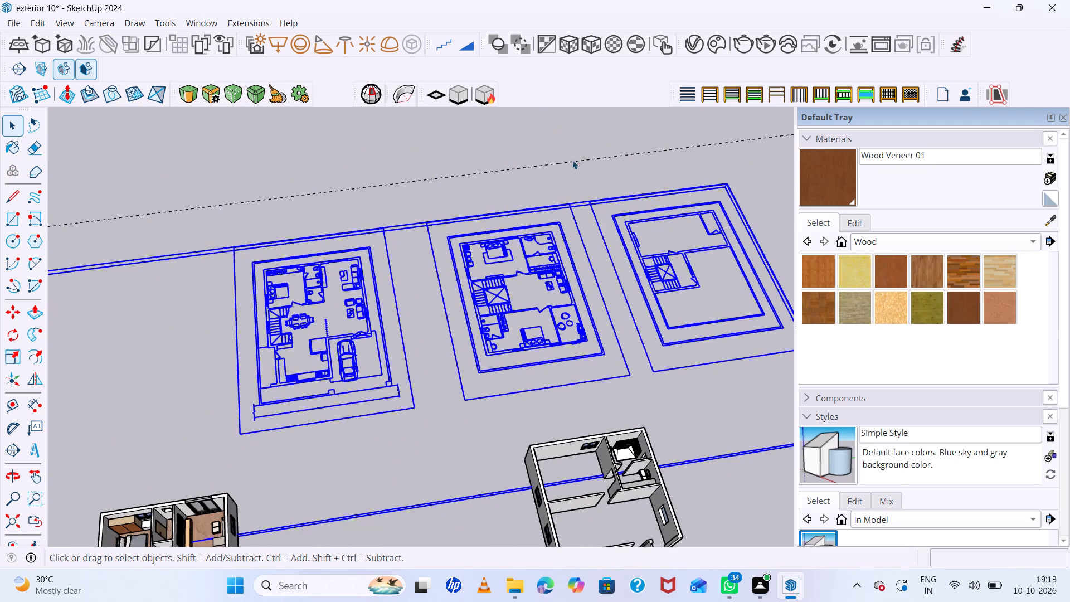
click(547, 145)
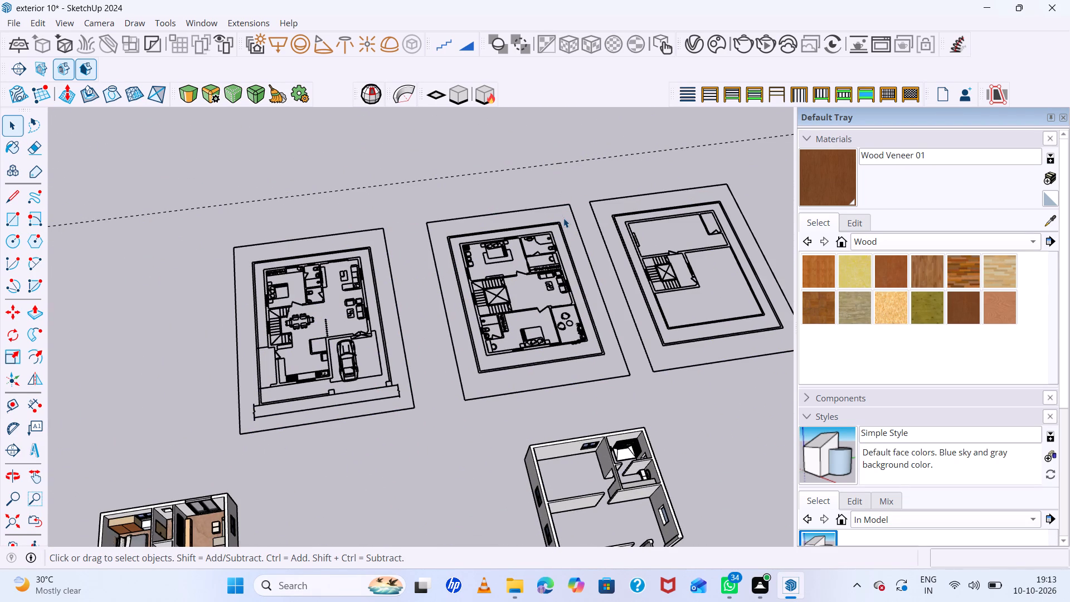
scroll(563, 218, up, 1)
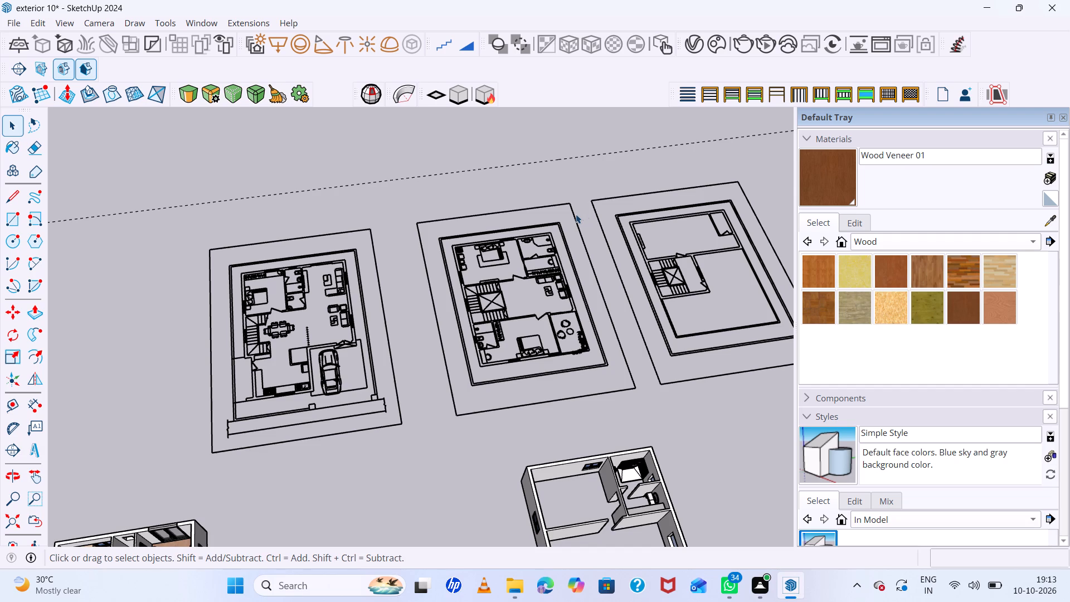
scroll(536, 328, up, 10)
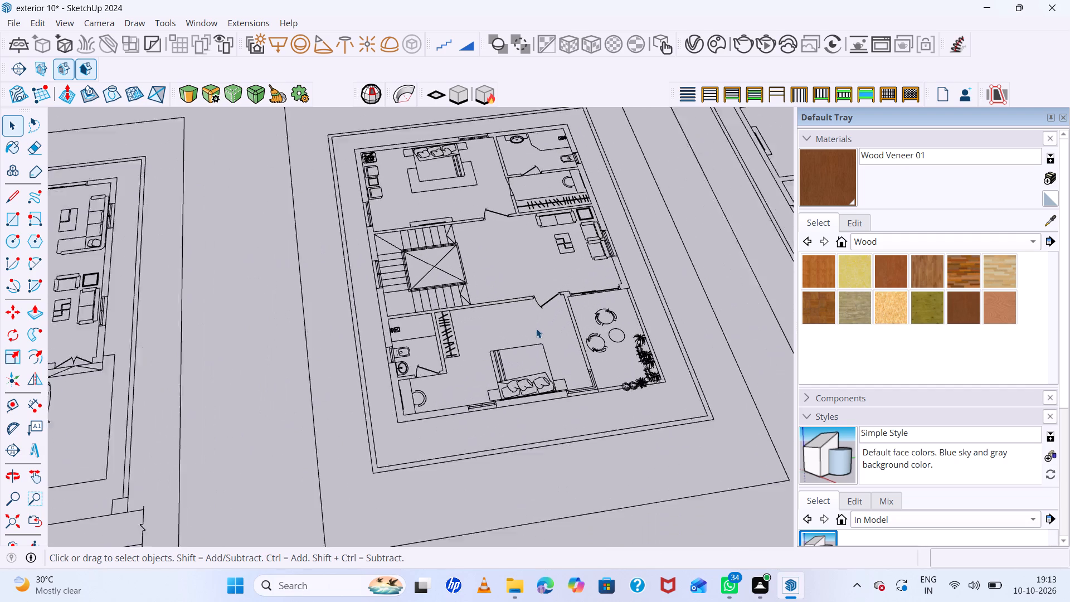
scroll(536, 328, up, 2)
scroll(536, 328, down, 7)
middle_drag(536, 328, 529, 312)
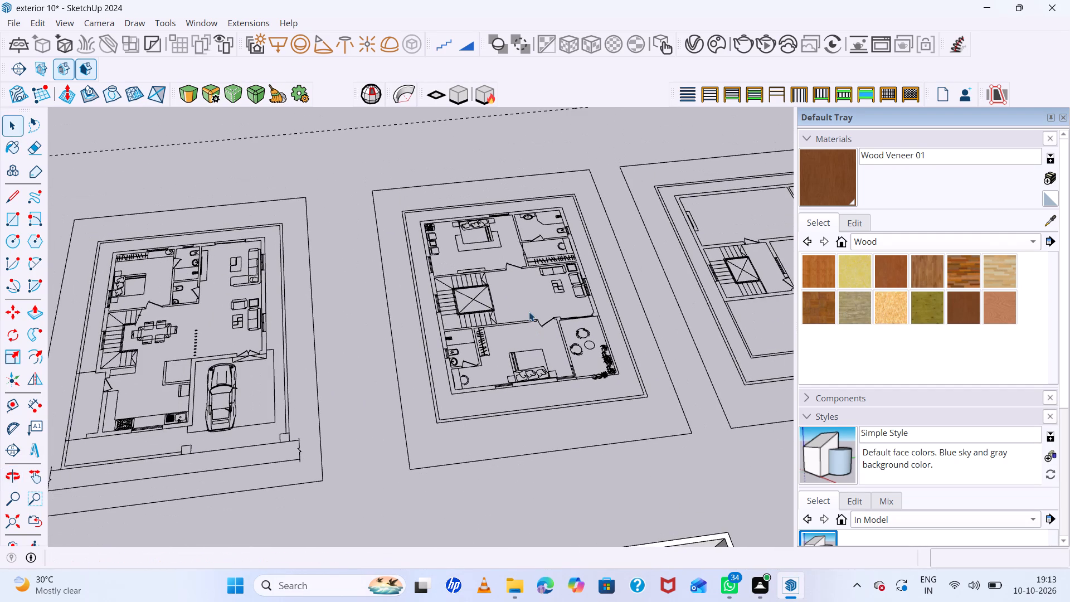
Examine the staircase and the rooms around it on the upper-floor plan, including the wardrobe and bathroom beside the stairs.
scroll(473, 315, up, 8)
scroll(473, 315, down, 6)
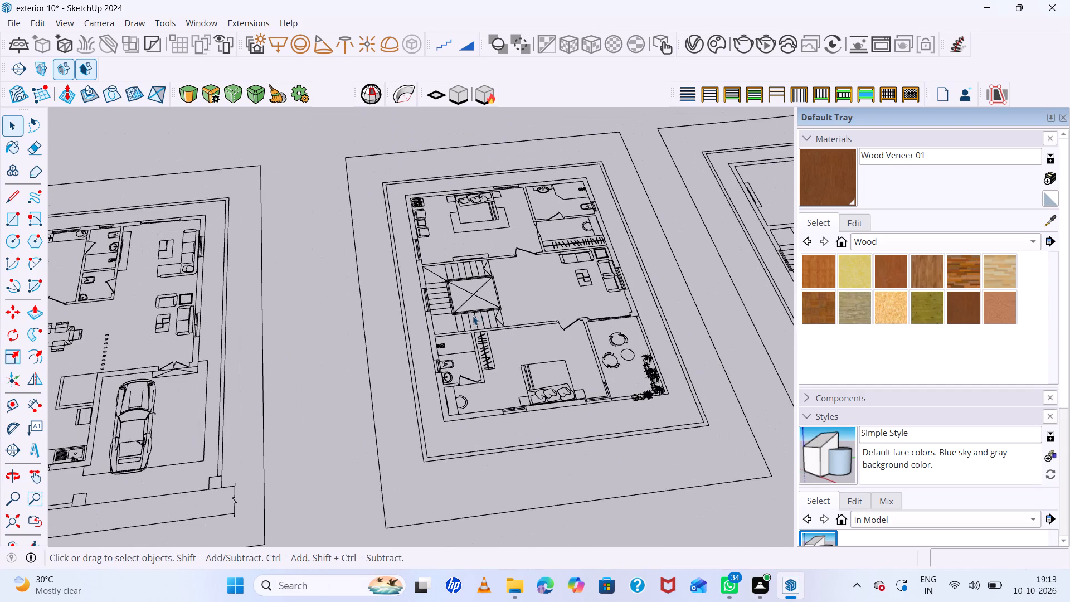
scroll(473, 315, up, 12)
scroll(473, 315, down, 2)
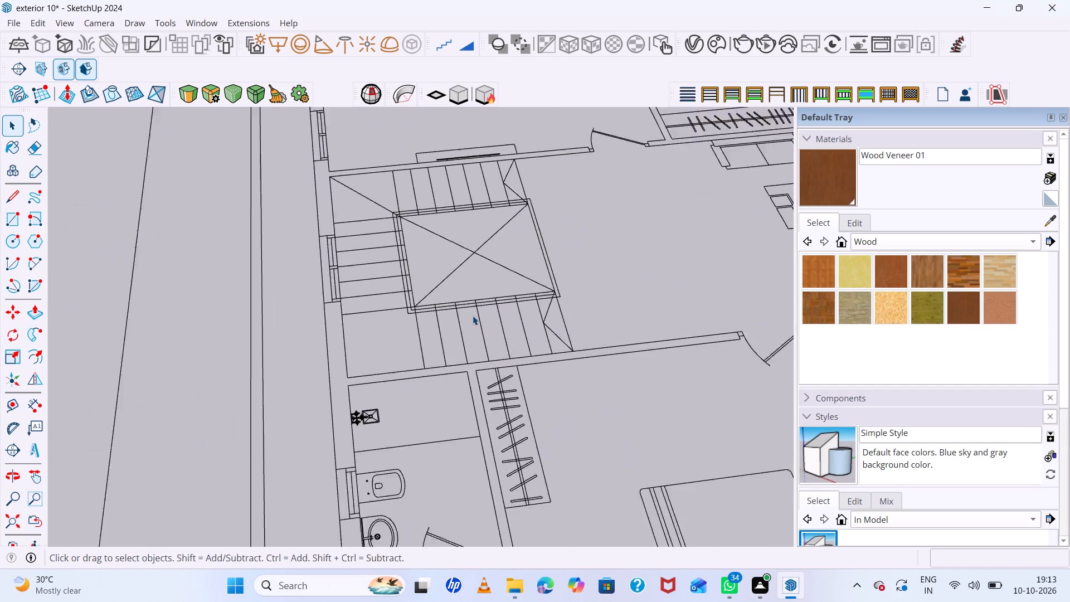
scroll(473, 315, down, 6)
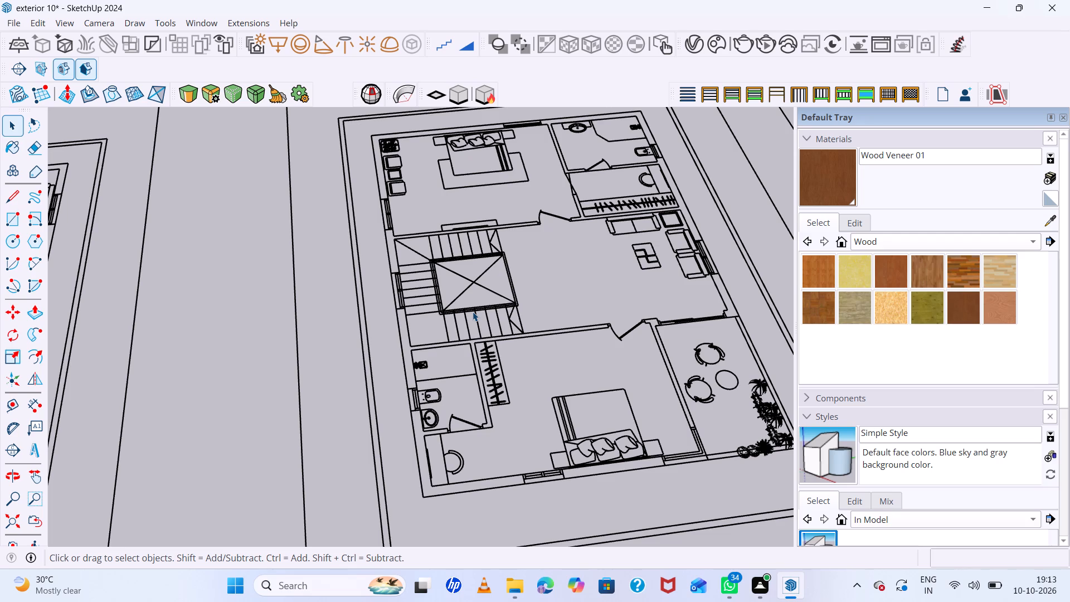
scroll(556, 248, down, 7)
scroll(547, 254, up, 7)
scroll(547, 254, down, 3)
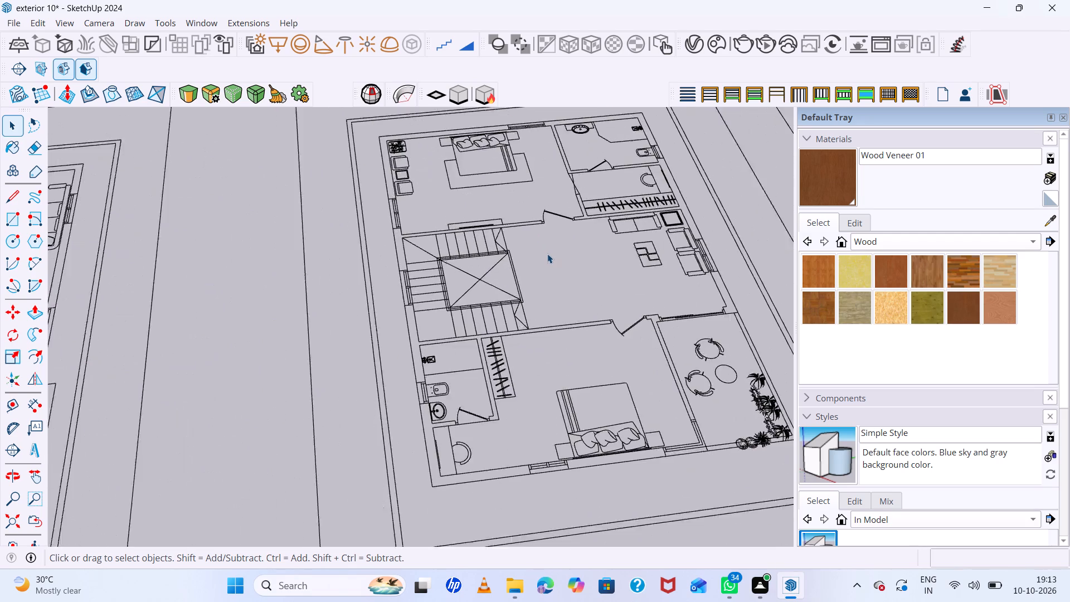
scroll(547, 254, down, 4)
scroll(544, 265, up, 6)
scroll(527, 274, down, 2)
Review the far bedroom and bathroom on the upper-floor plan, and the overall arrangement of the floor plans and 3D floors.
middle_drag(527, 274, 532, 319)
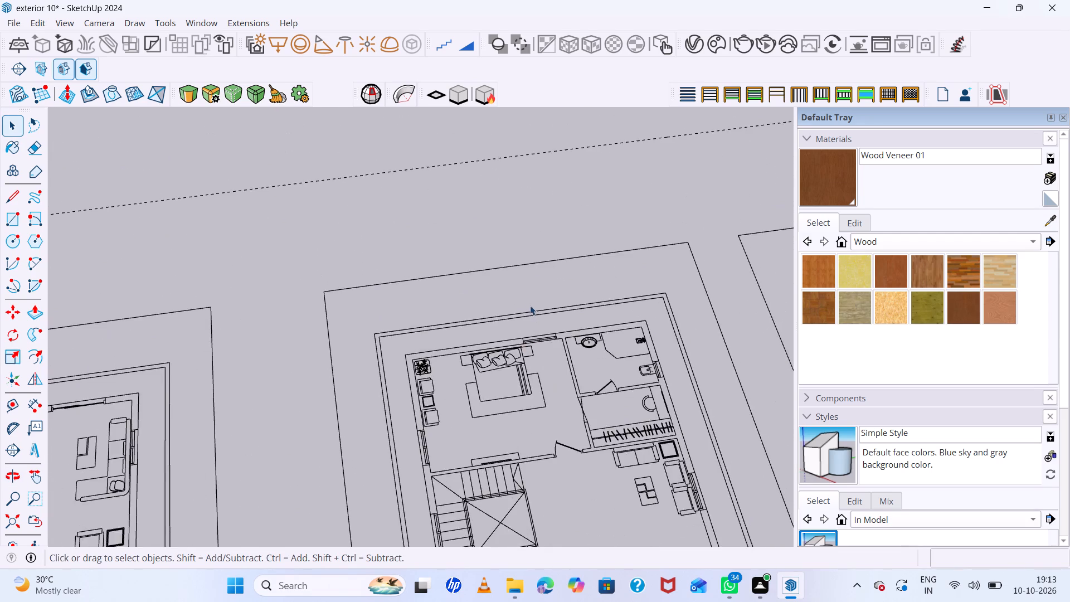
scroll(528, 302, down, 7)
scroll(558, 321, up, 6)
scroll(462, 211, up, 1)
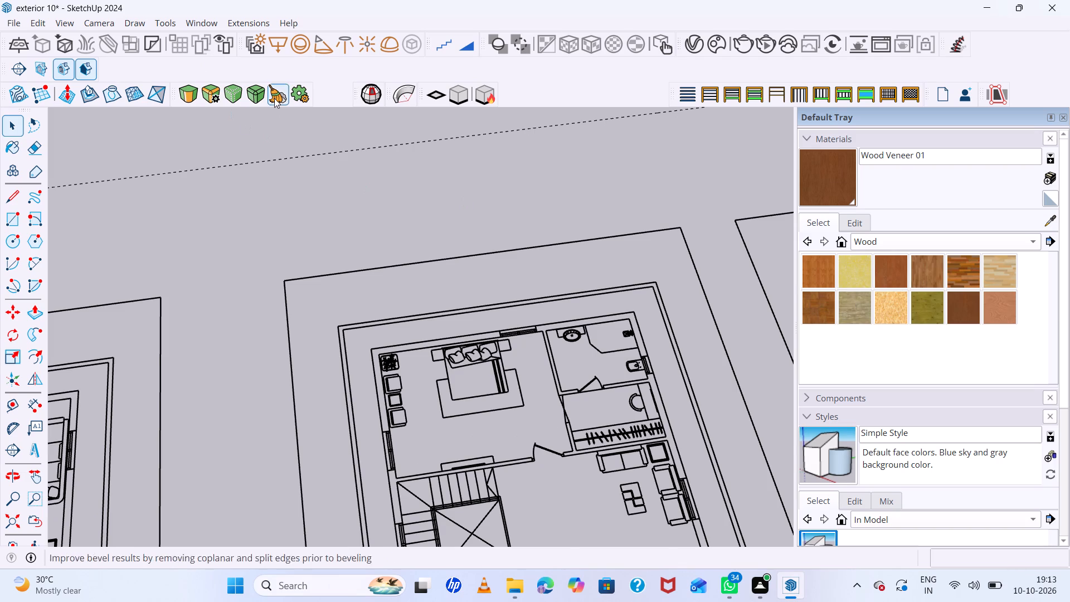
scroll(277, 105, down, 7)
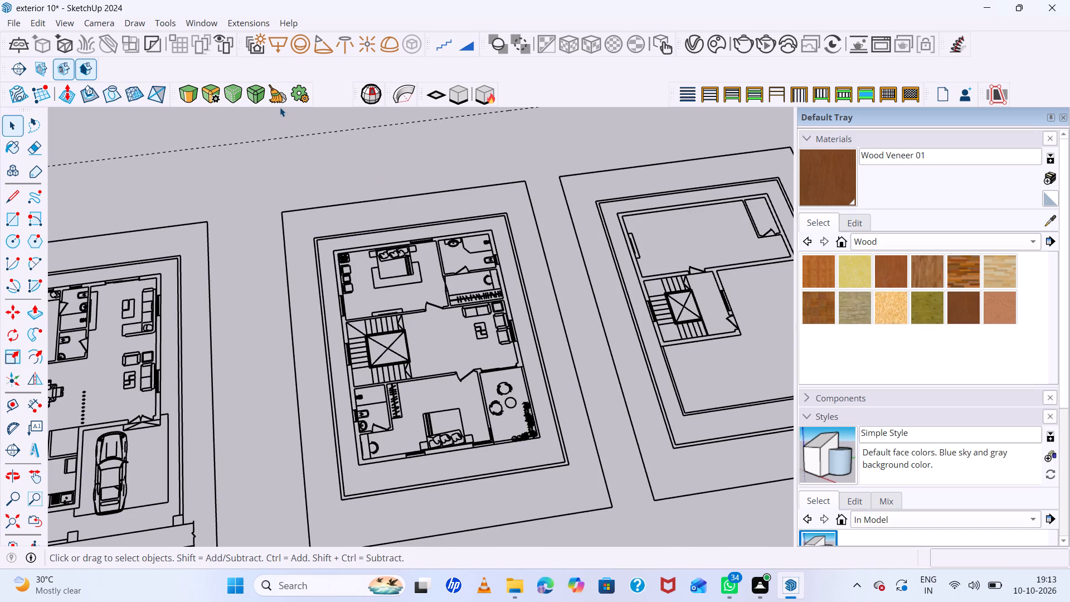
scroll(284, 107, up, 1)
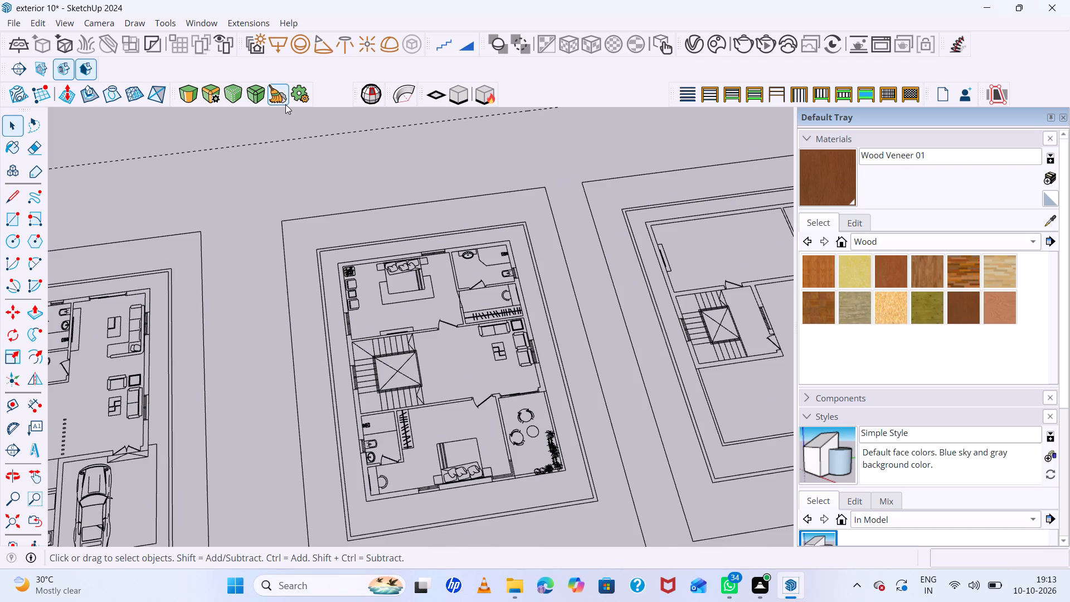
scroll(285, 104, down, 6)
scroll(354, 104, down, 6)
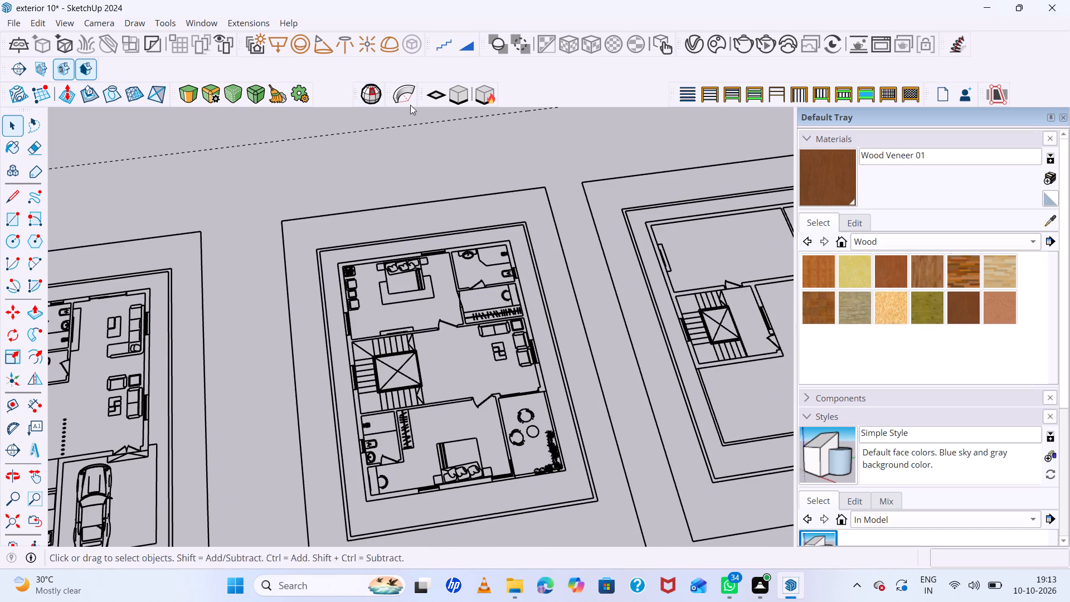
scroll(625, 211, down, 16)
scroll(661, 246, down, 5)
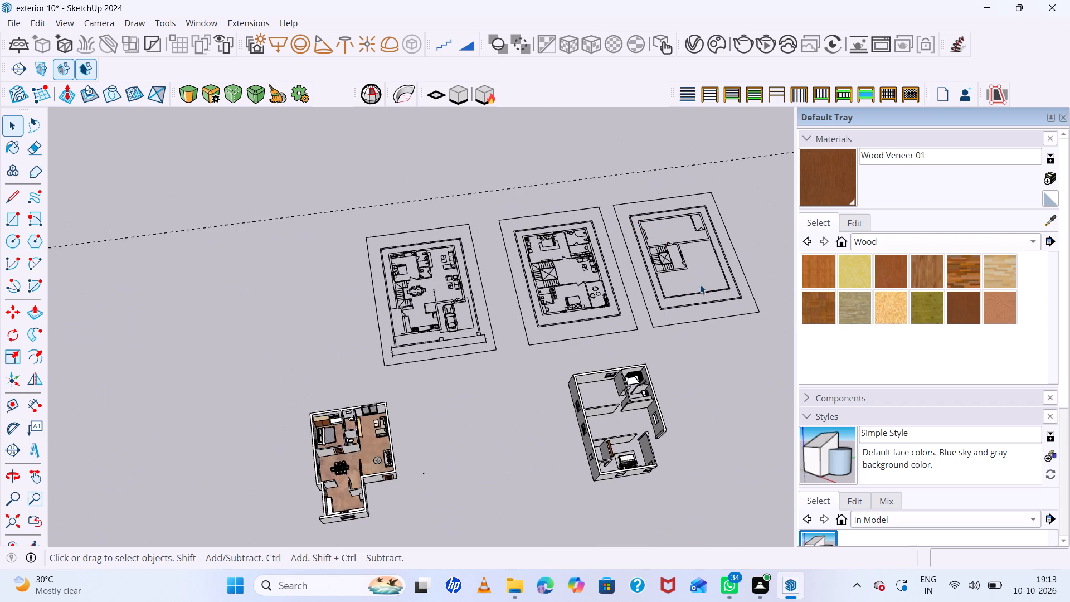
Examine the ground-floor and upper-floor plans side by side, along with the 3D floors modelled from them.
middle_drag(700, 287, 605, 304)
scroll(605, 304, up, 9)
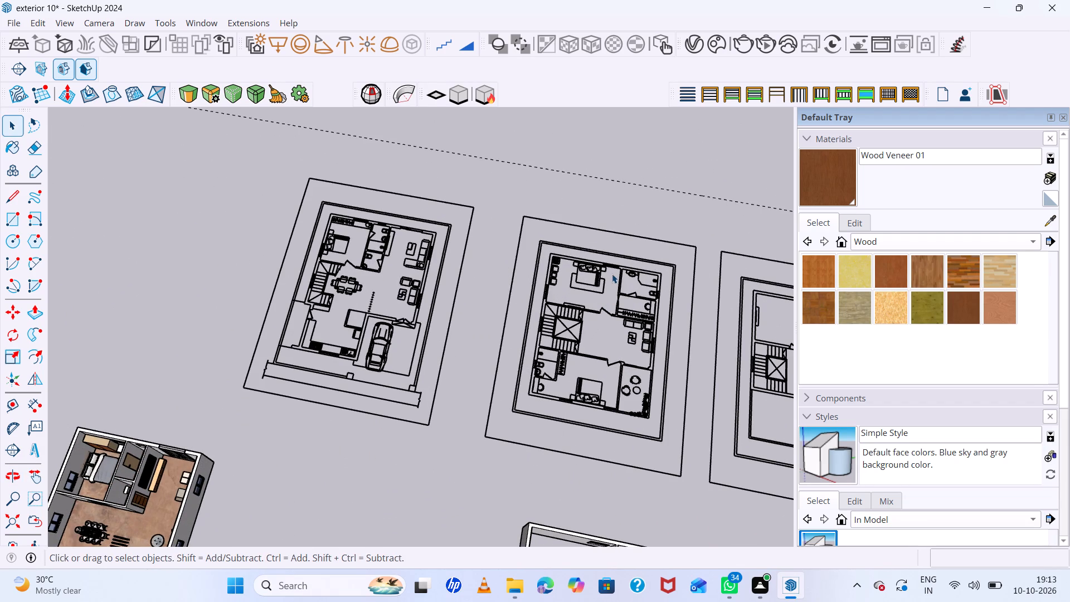
scroll(612, 274, up, 6)
scroll(612, 273, down, 7)
scroll(612, 273, up, 6)
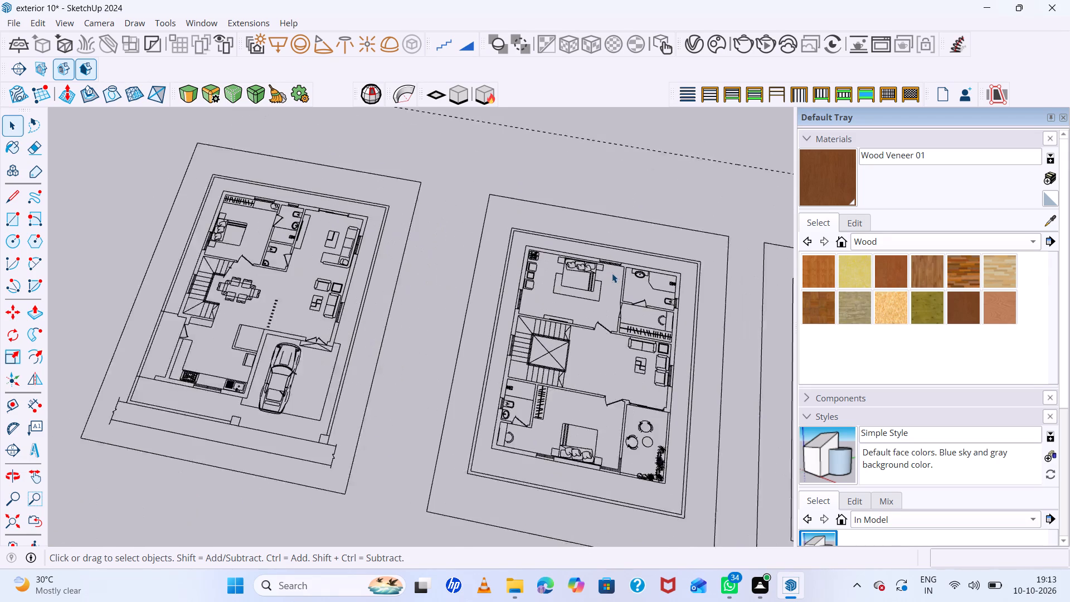
scroll(612, 273, up, 2)
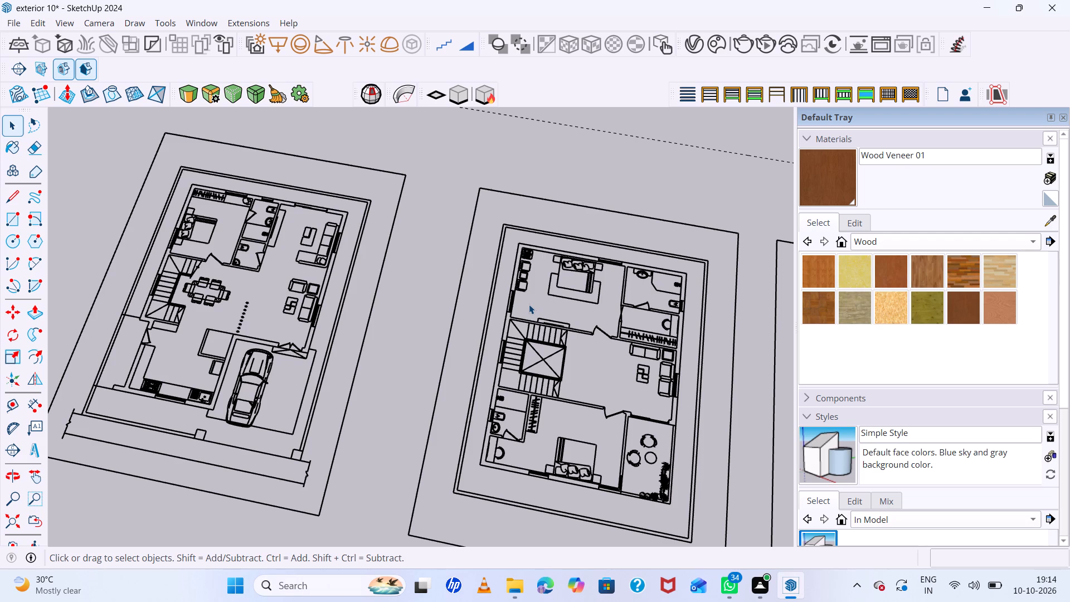
scroll(529, 304, down, 5)
scroll(617, 315, up, 7)
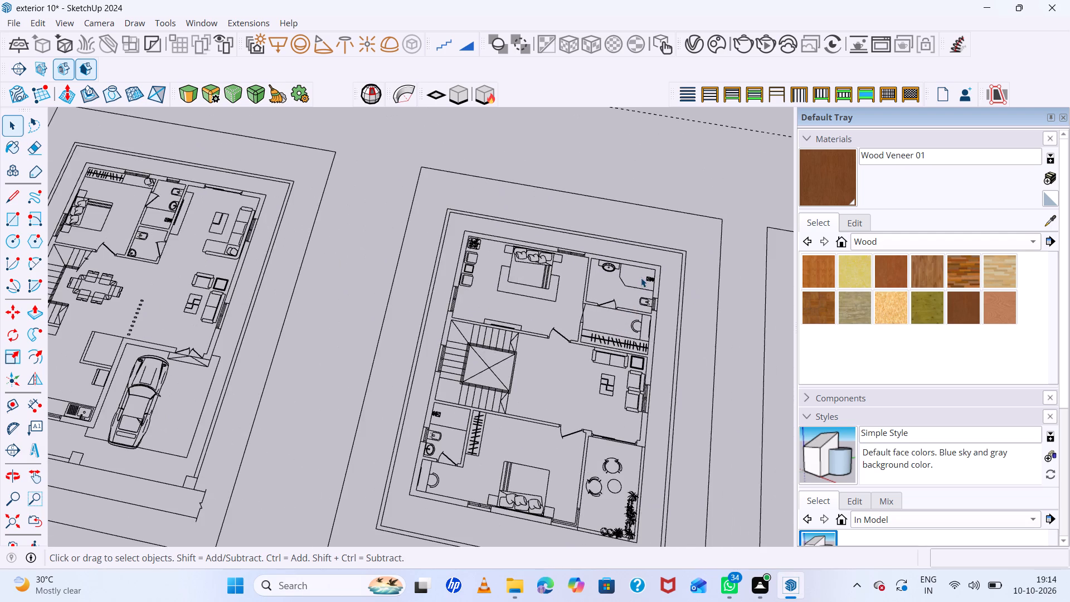
scroll(641, 278, up, 3)
scroll(641, 278, down, 20)
scroll(641, 278, down, 5)
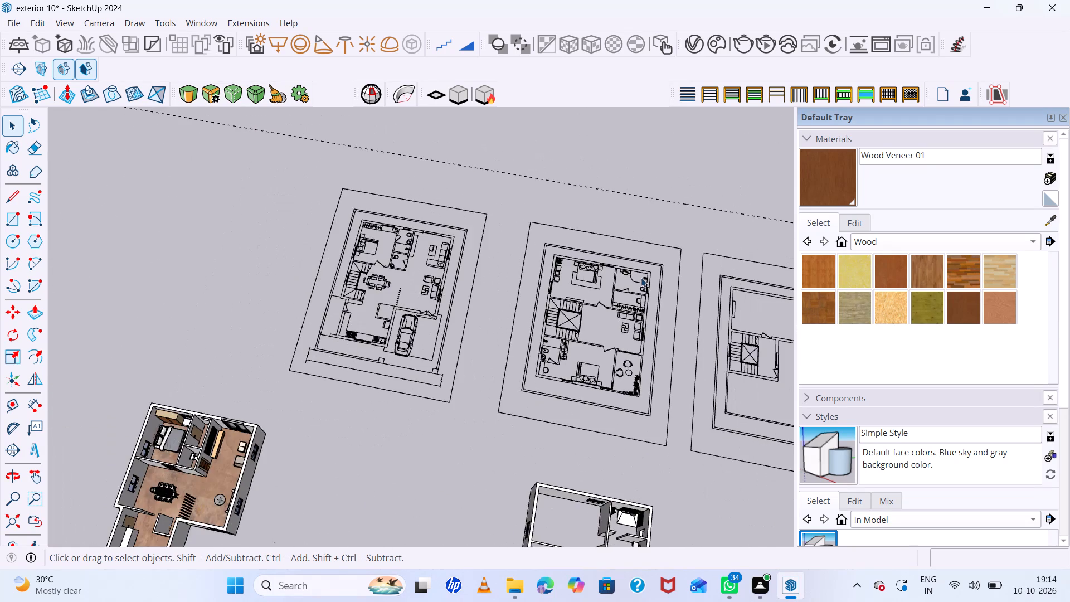
scroll(641, 278, down, 8)
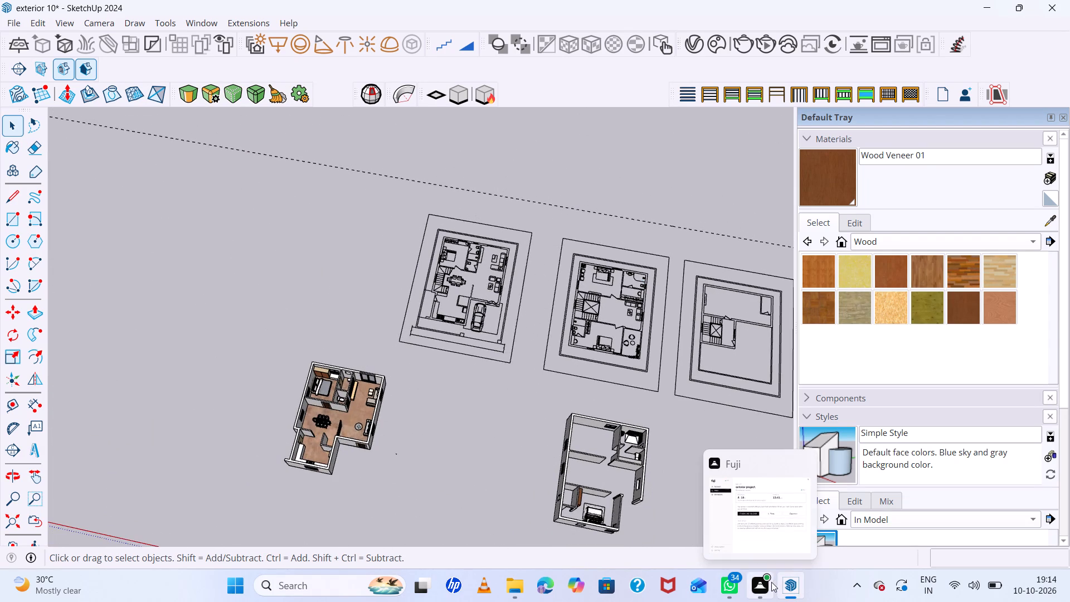
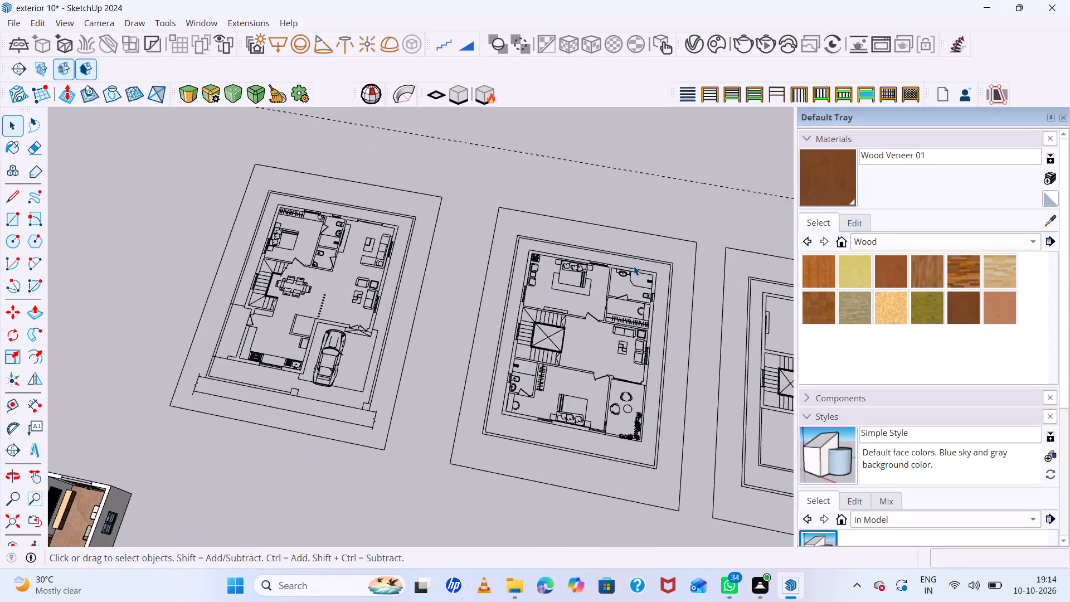
Delete the long dashed guide line running above the floor plans.
scroll(636, 264, down, 20)
scroll(636, 264, down, 5)
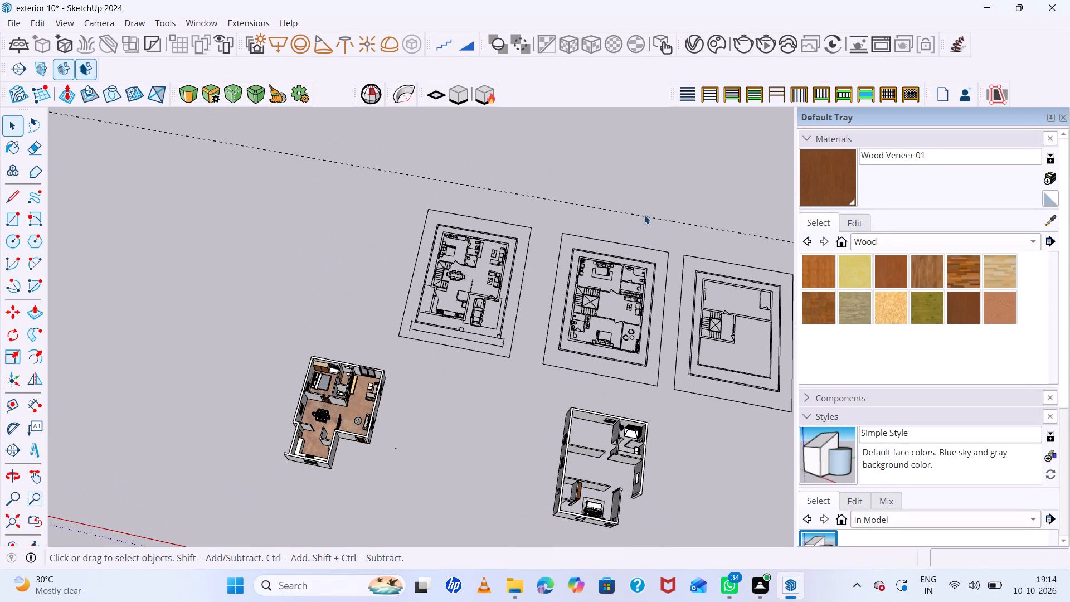
click(644, 217)
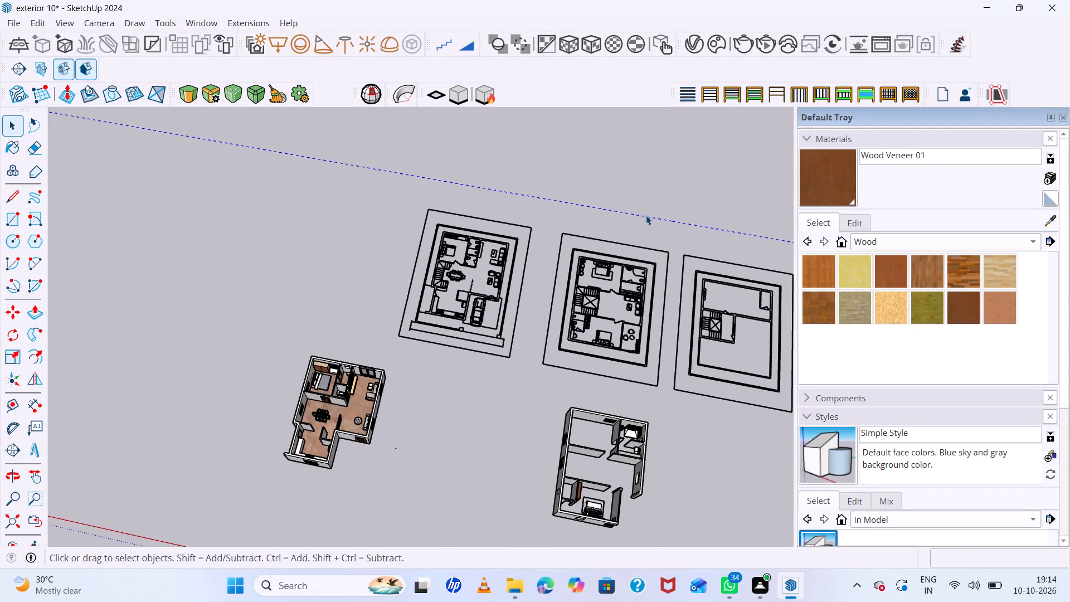
key(Delete)
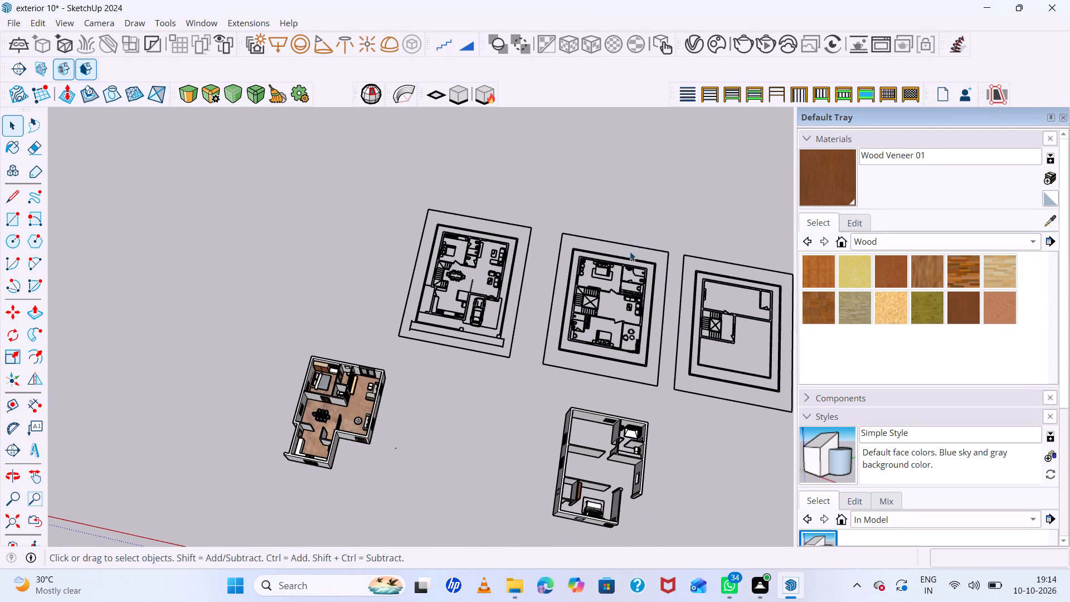
Compare the bedroom furniture on the upper-floor plan with the 3D upper floor to see what is still missing.
scroll(629, 263, down, 12)
scroll(640, 366, up, 10)
middle_drag(641, 367, 669, 360)
scroll(595, 273, up, 11)
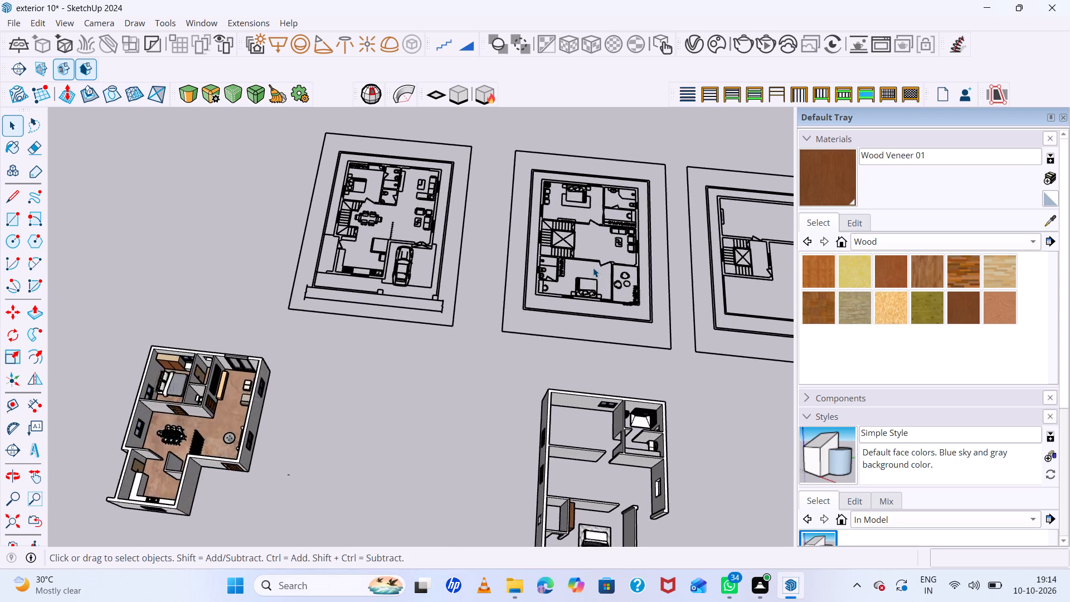
scroll(593, 268, up, 3)
scroll(566, 195, up, 6)
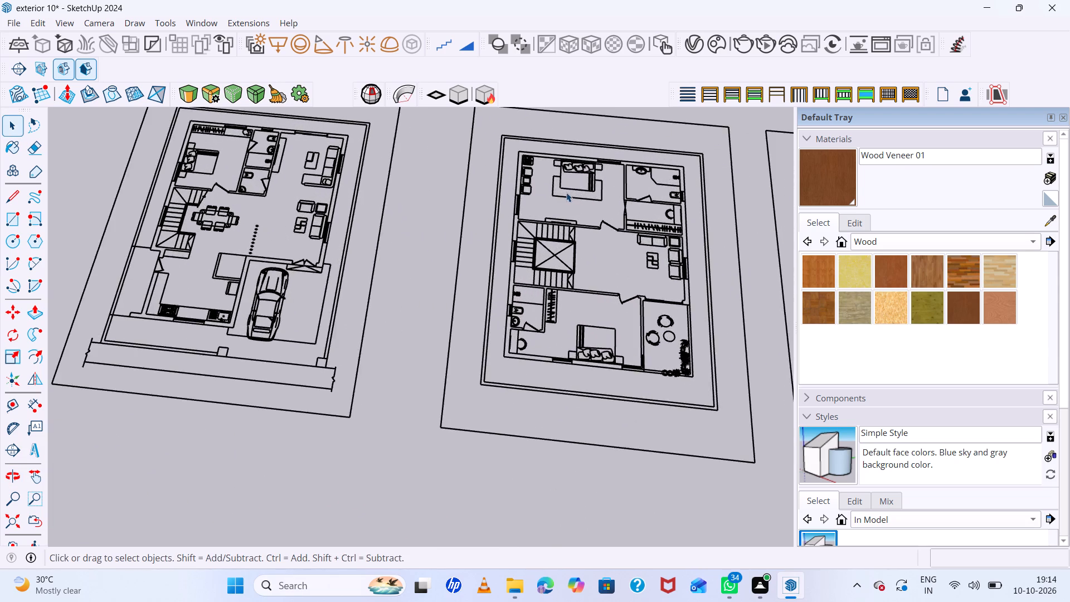
scroll(566, 192, down, 14)
scroll(566, 192, down, 7)
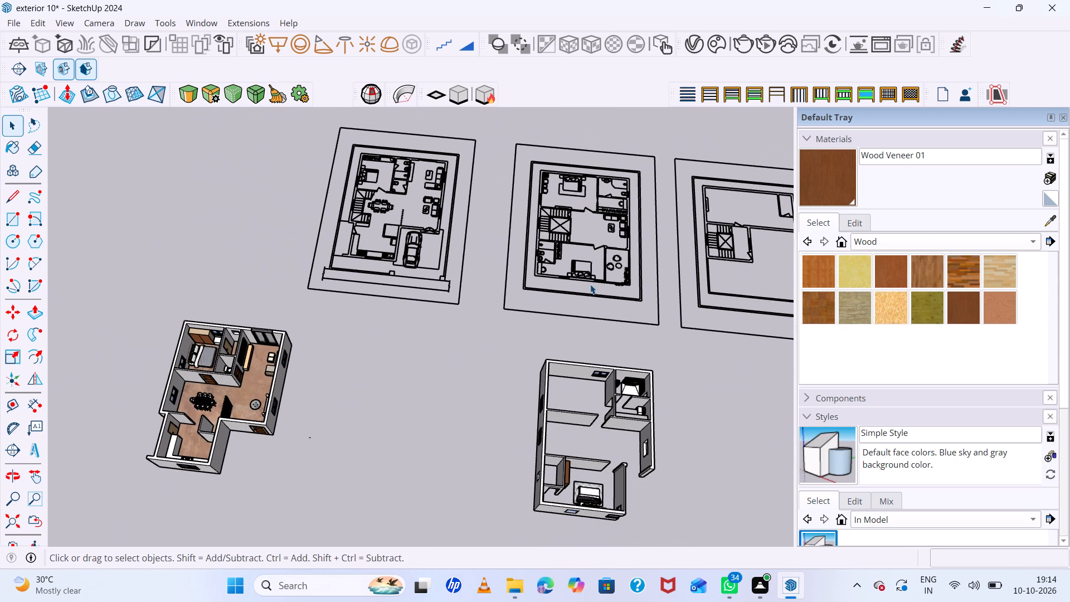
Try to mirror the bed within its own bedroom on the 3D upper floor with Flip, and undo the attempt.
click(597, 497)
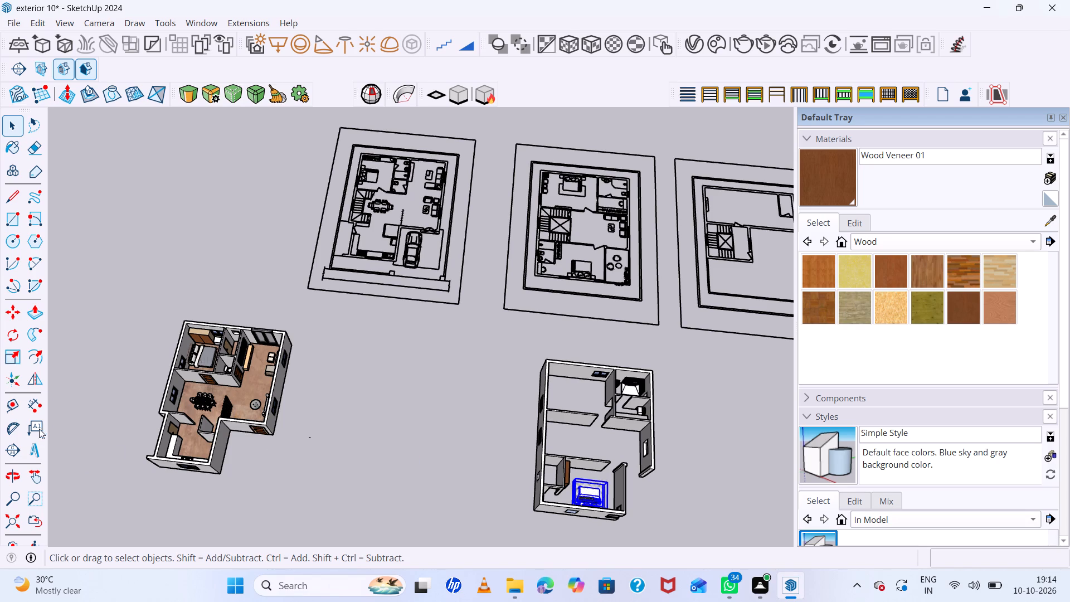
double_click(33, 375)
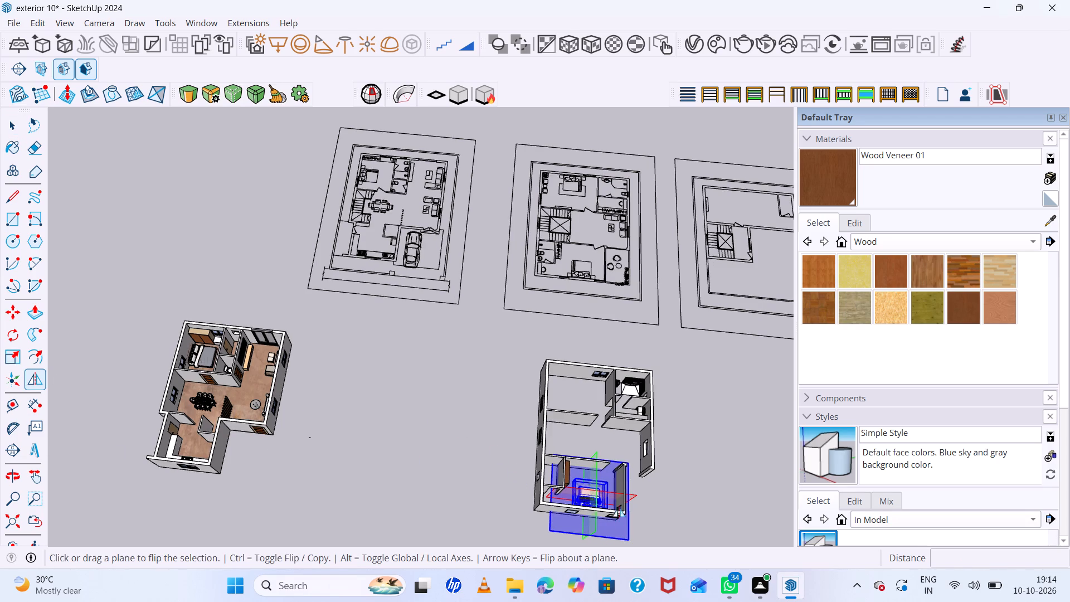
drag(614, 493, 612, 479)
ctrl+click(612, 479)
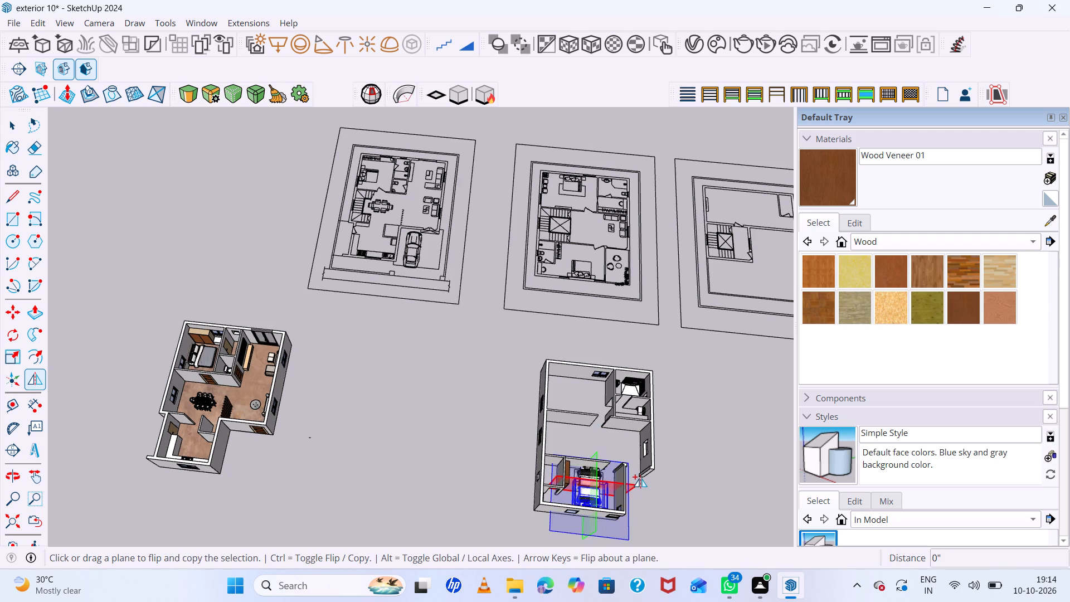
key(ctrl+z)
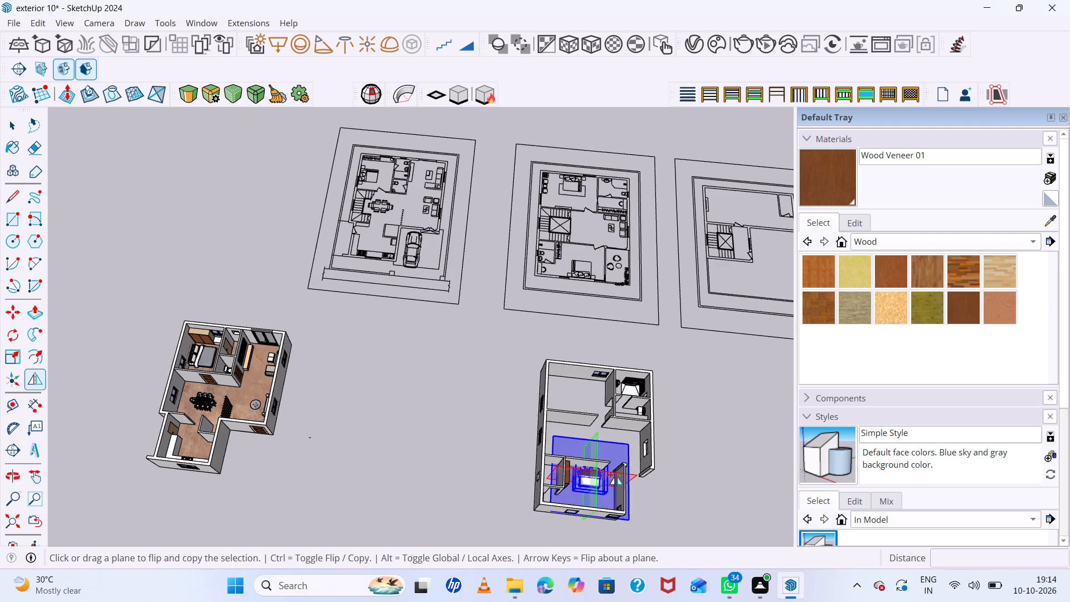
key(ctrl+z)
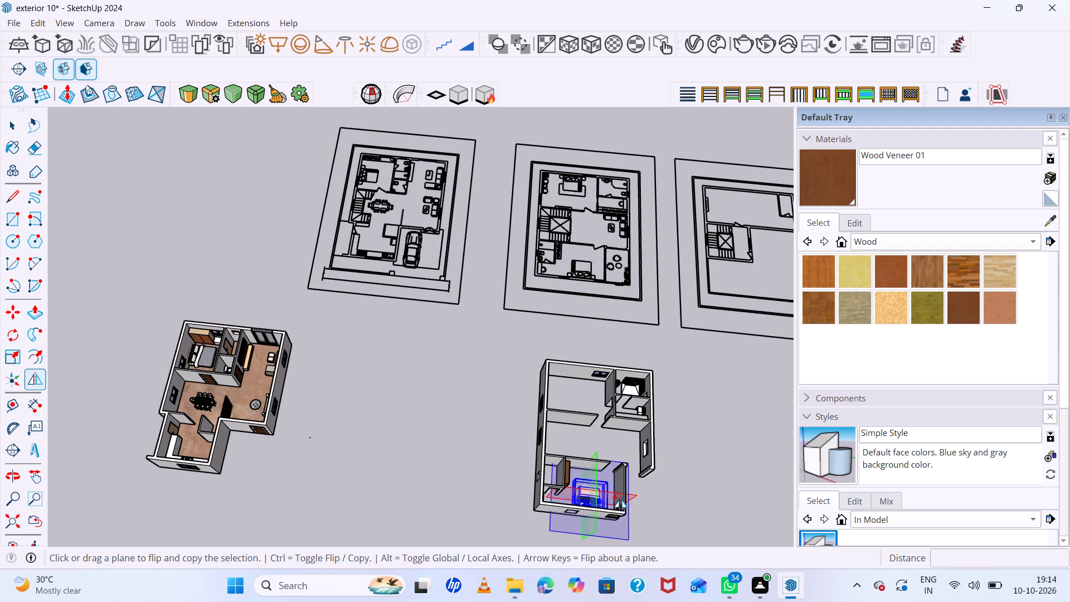
Flip the bed across a mirror plane offset 16' 5" into the empty bedroom at the opposite end of the upper floor.
drag(615, 496, 620, 435)
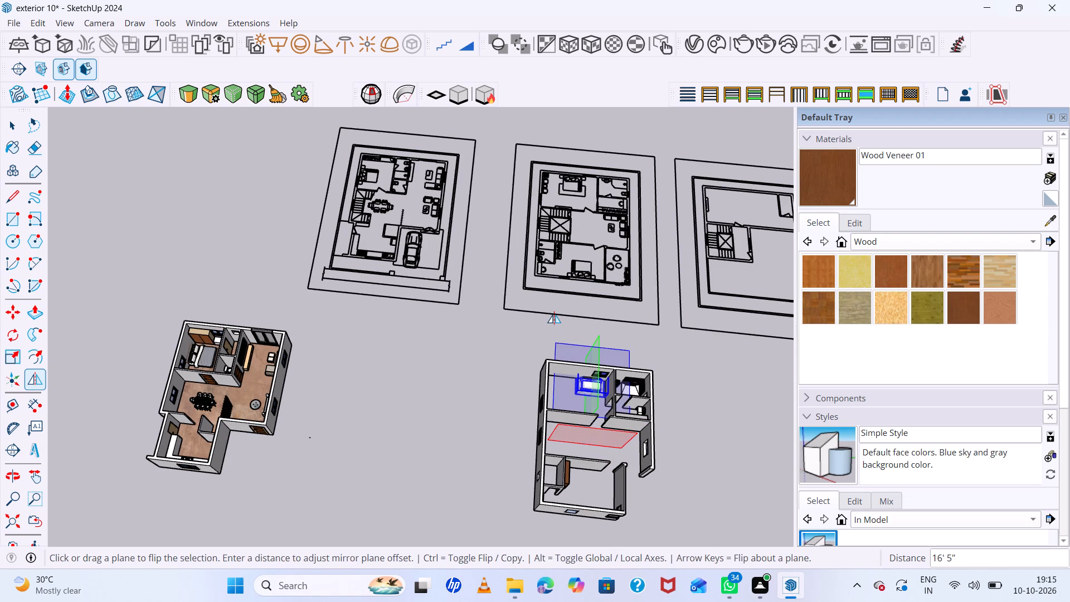
Move the flipped bed about 6' 9" so its headboard stands along the bedroom's end wall, beside the window.
scroll(554, 314, up, 5)
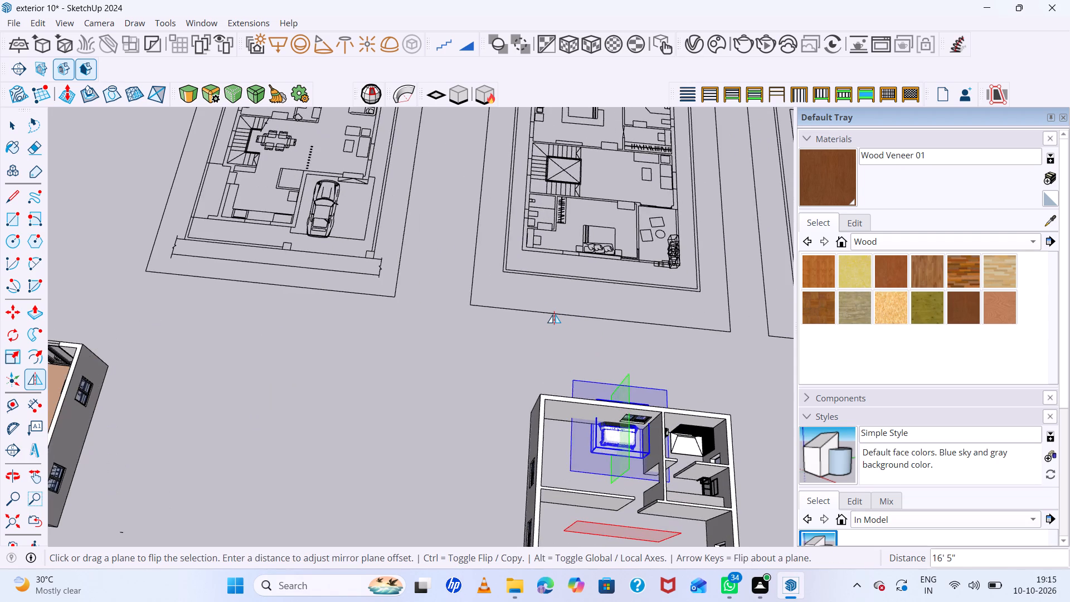
scroll(554, 314, up, 4)
middle_click(675, 390)
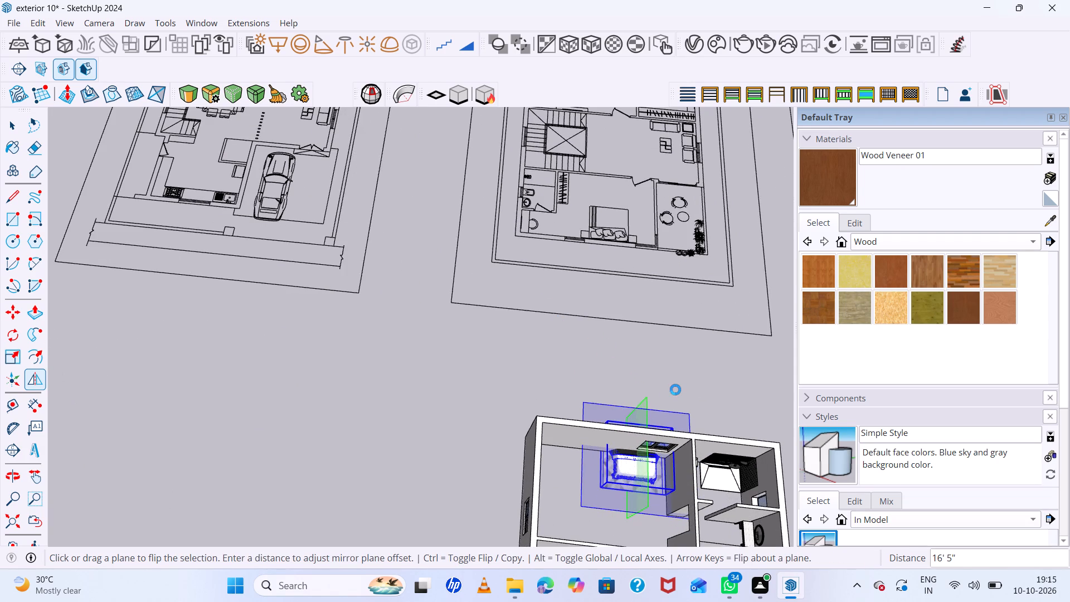
key(m)
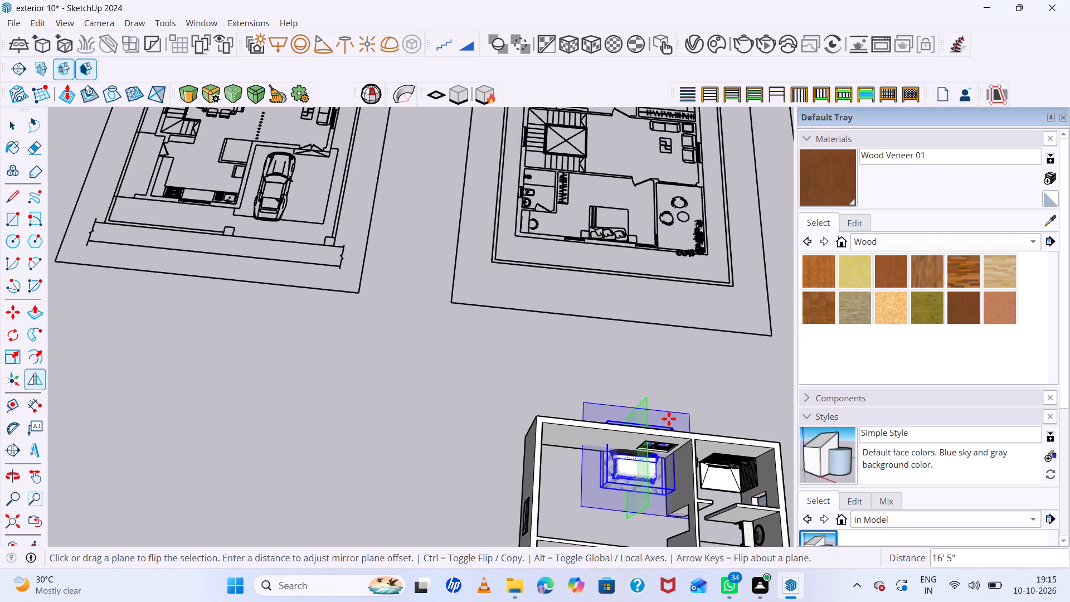
click(670, 424)
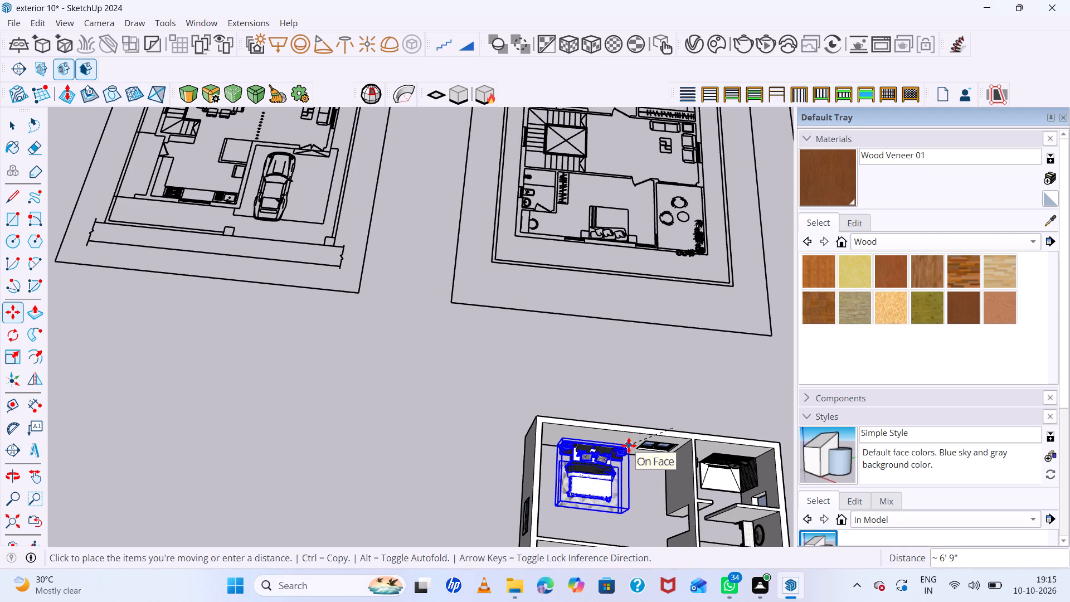
click(629, 445)
Inspect the bed's placement against the bedroom wall and window, alongside the upper-floor plan.
scroll(629, 445, up, 8)
scroll(628, 443, down, 8)
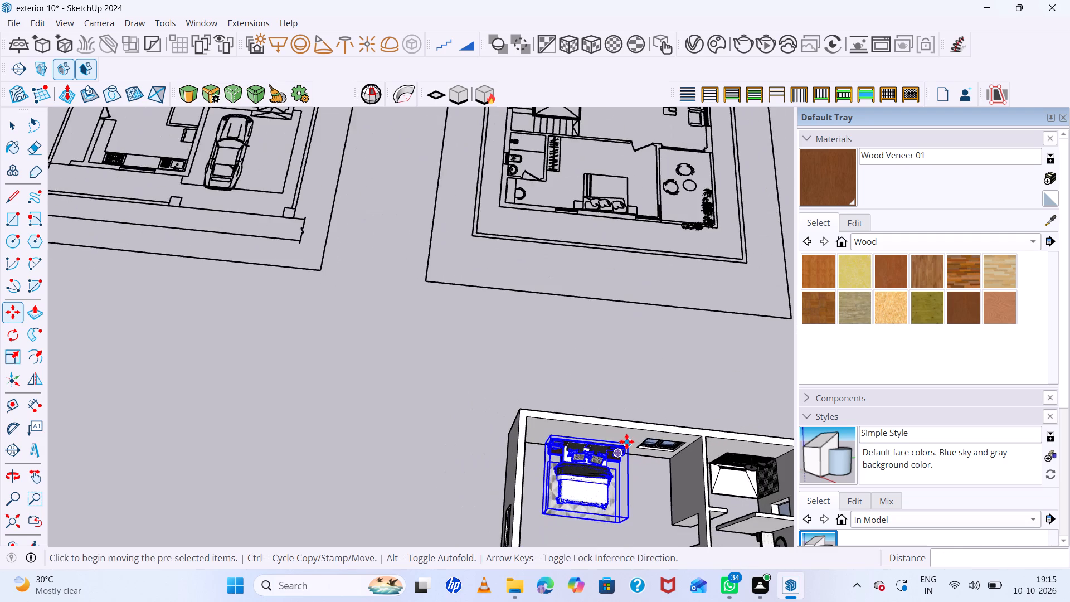
scroll(629, 458, up, 6)
middle_drag(646, 459, 600, 351)
middle_click(599, 351)
scroll(595, 346, up, 1)
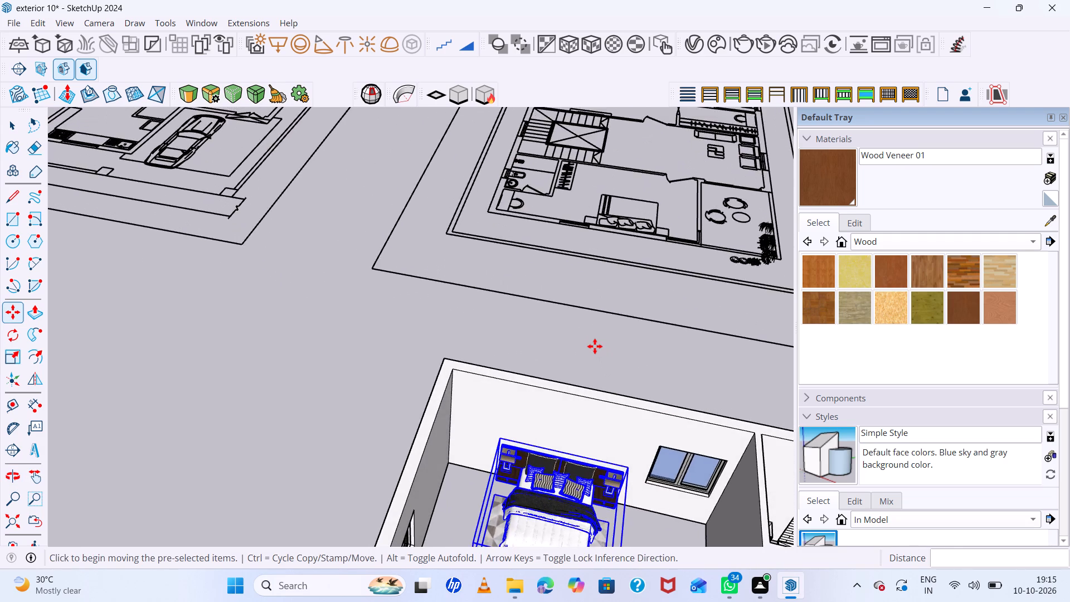
scroll(595, 346, down, 14)
scroll(595, 346, up, 6)
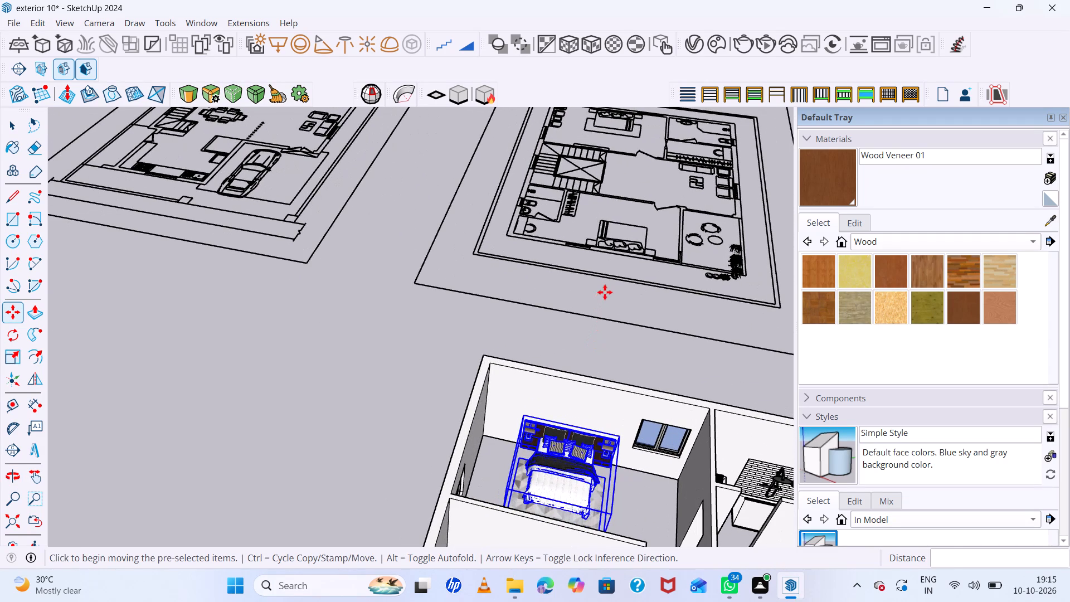
key(space)
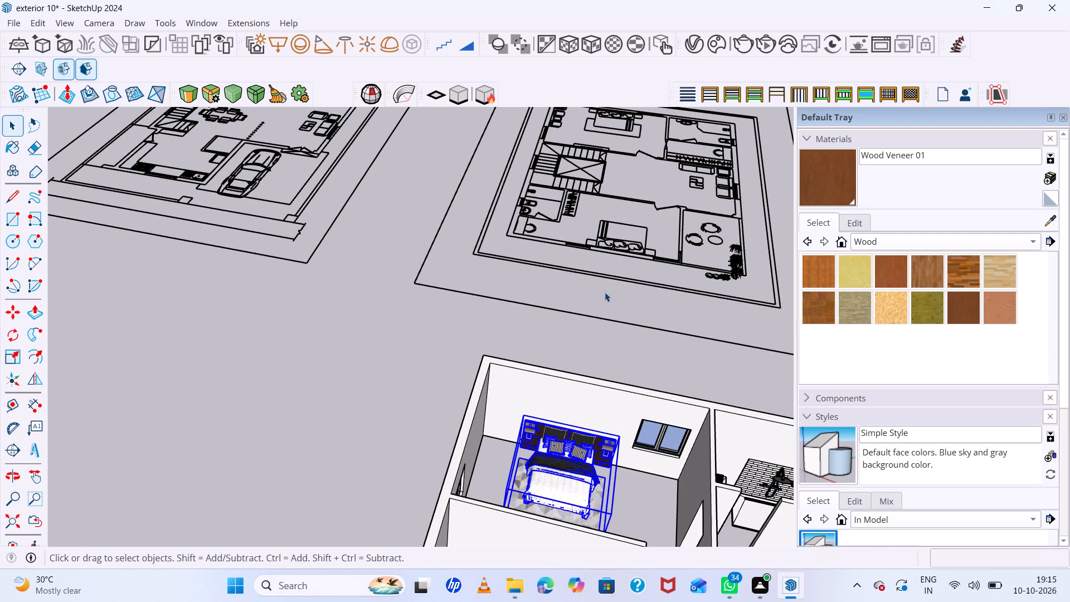
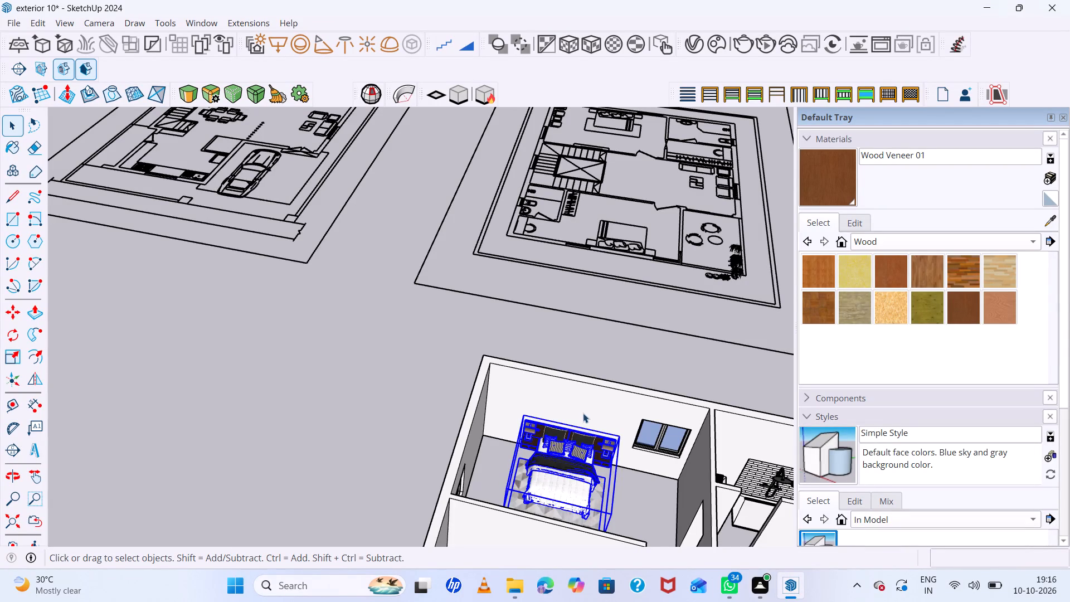
Lower the flipped bed about 8" so its base meets the bottom edge of the bedroom wall.
click(408, 351)
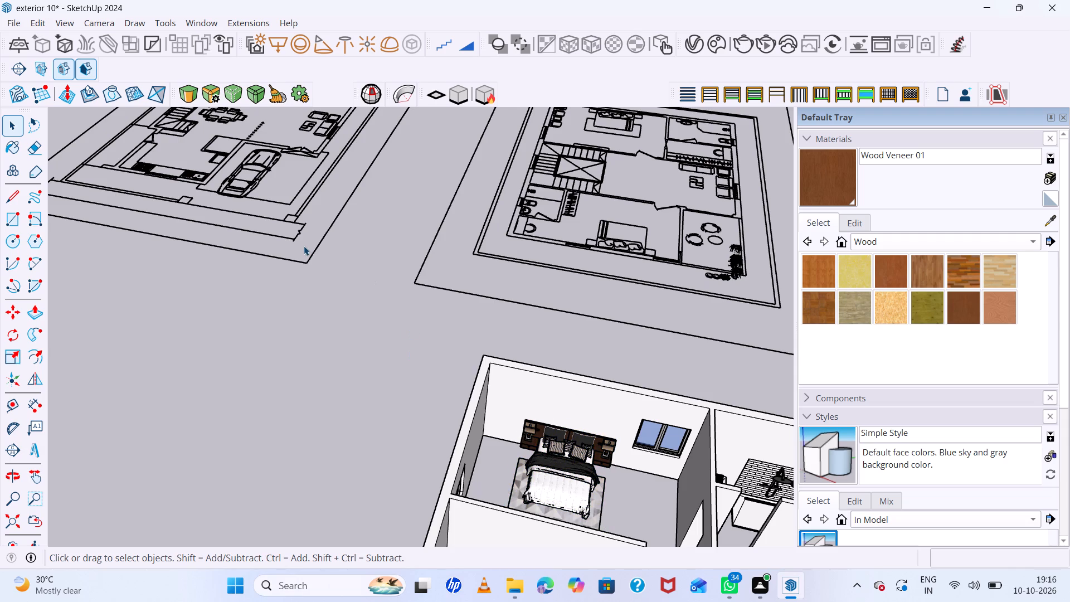
scroll(303, 245, up, 1)
scroll(330, 54, down, 5)
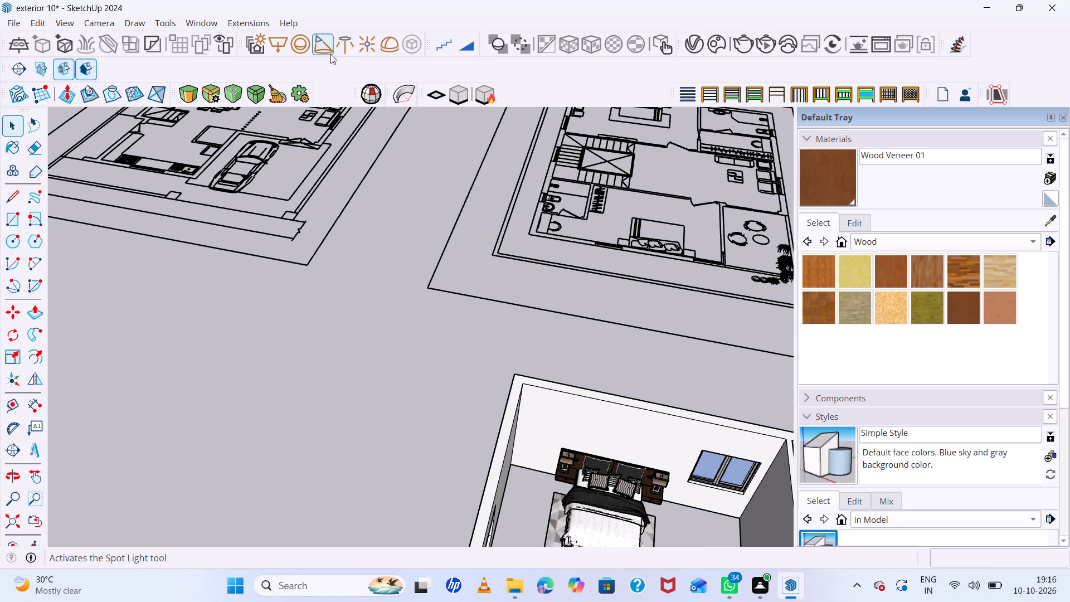
scroll(334, 22, down, 1)
scroll(450, 213, down, 5)
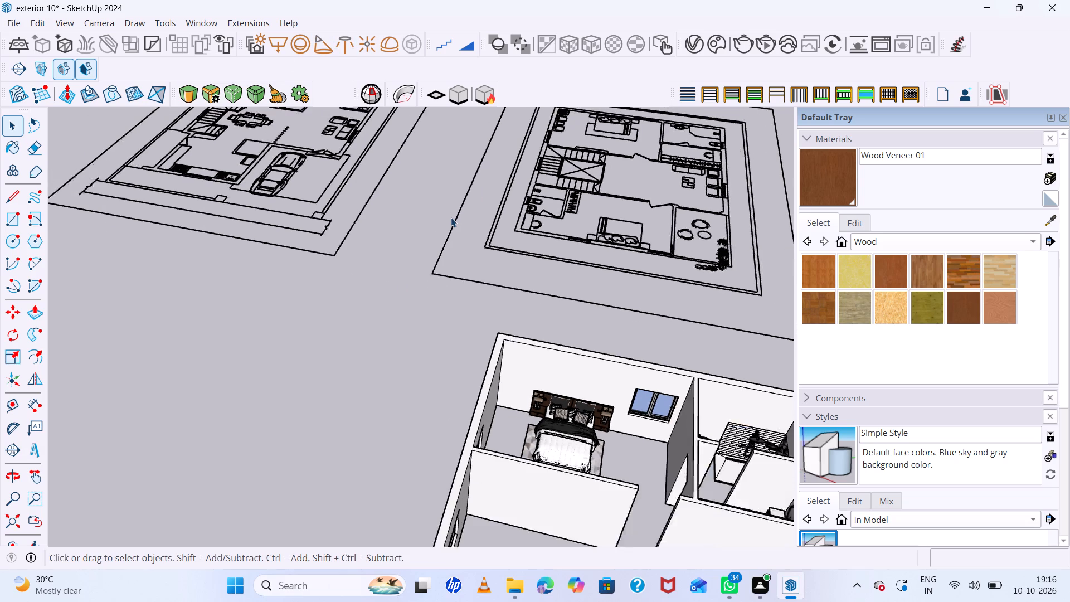
scroll(451, 217, down, 8)
scroll(523, 296, up, 7)
scroll(538, 360, up, 19)
middle_drag(538, 358, 514, 399)
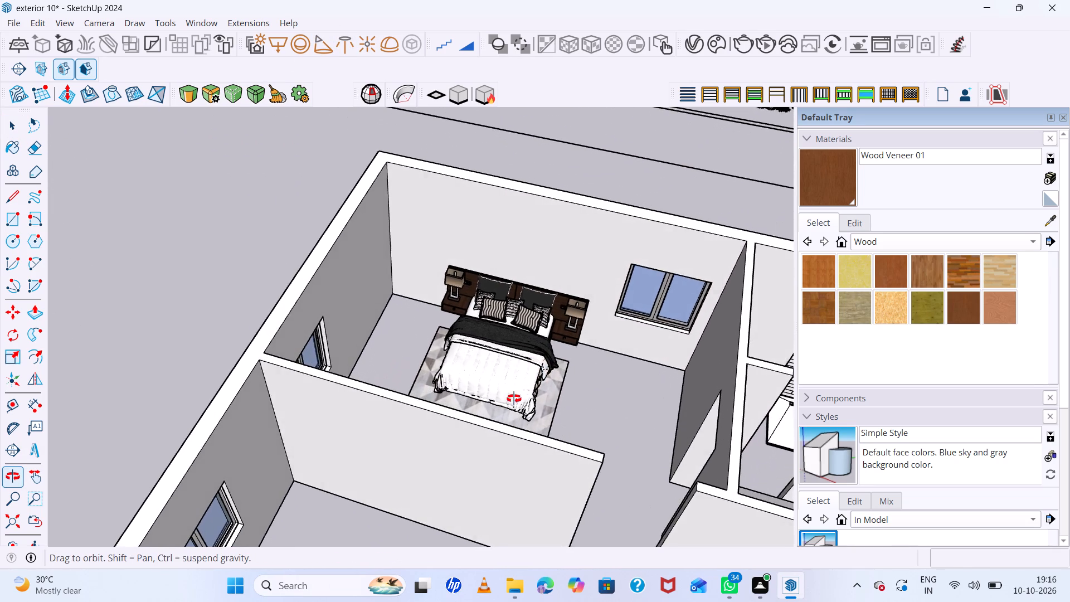
middle_drag(514, 399, 513, 400)
scroll(541, 329, up, 14)
scroll(539, 314, up, 8)
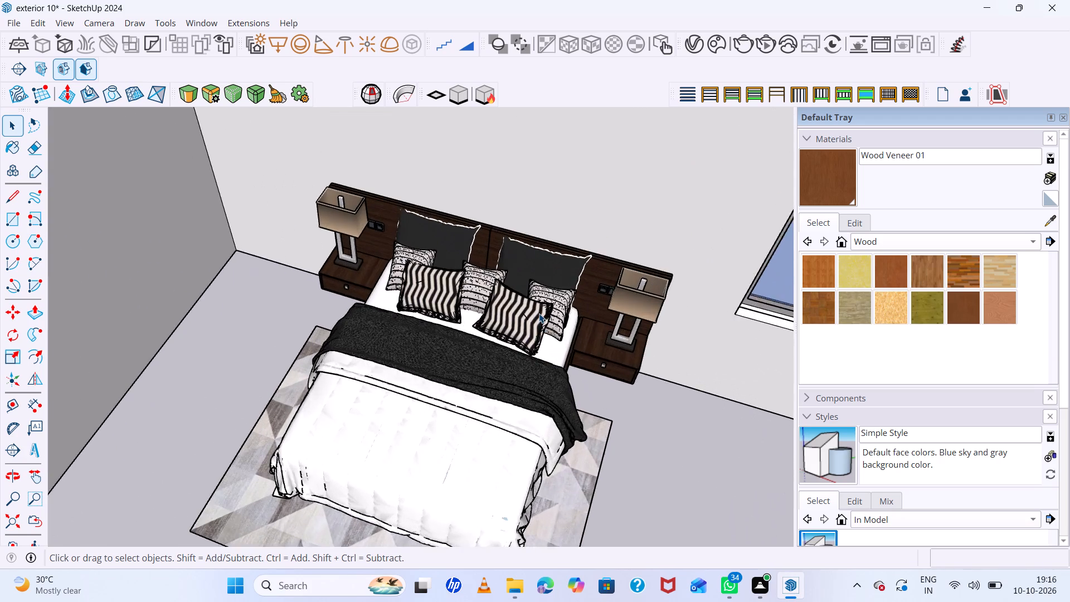
scroll(539, 313, up, 6)
middle_drag(539, 313, 470, 155)
scroll(539, 284, up, 1)
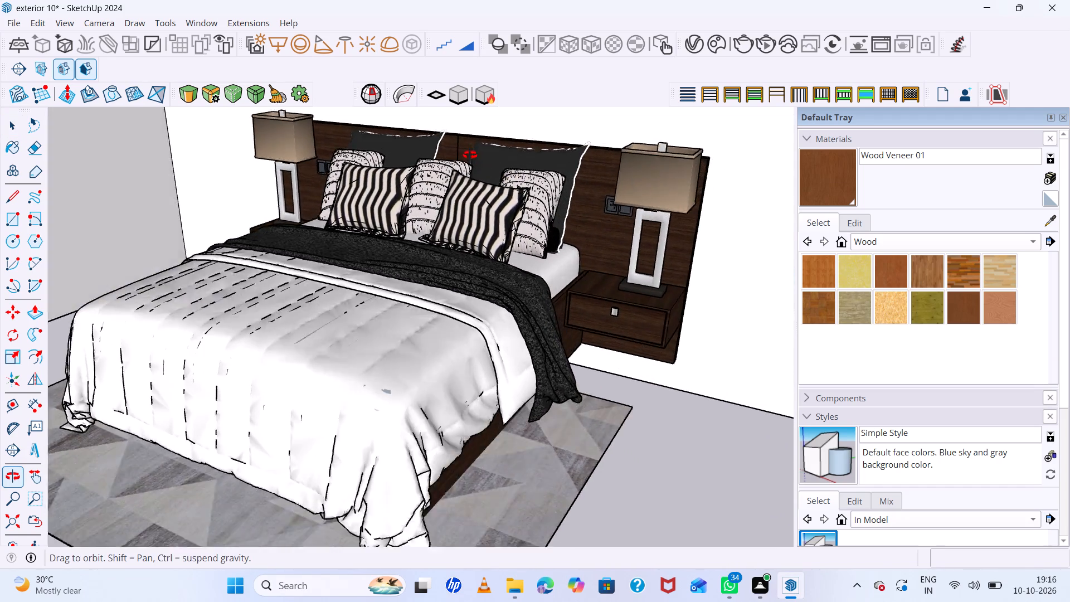
middle_drag(470, 155, 454, 141)
scroll(473, 246, down, 7)
middle_drag(505, 264, 436, 129)
scroll(436, 128, up, 1)
click(595, 242)
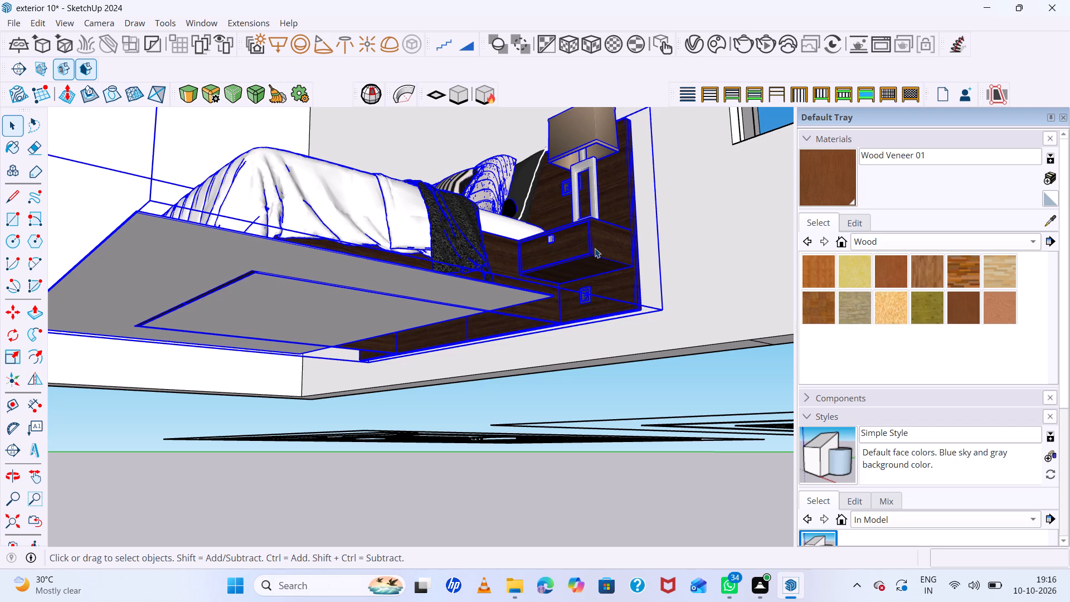
key(m)
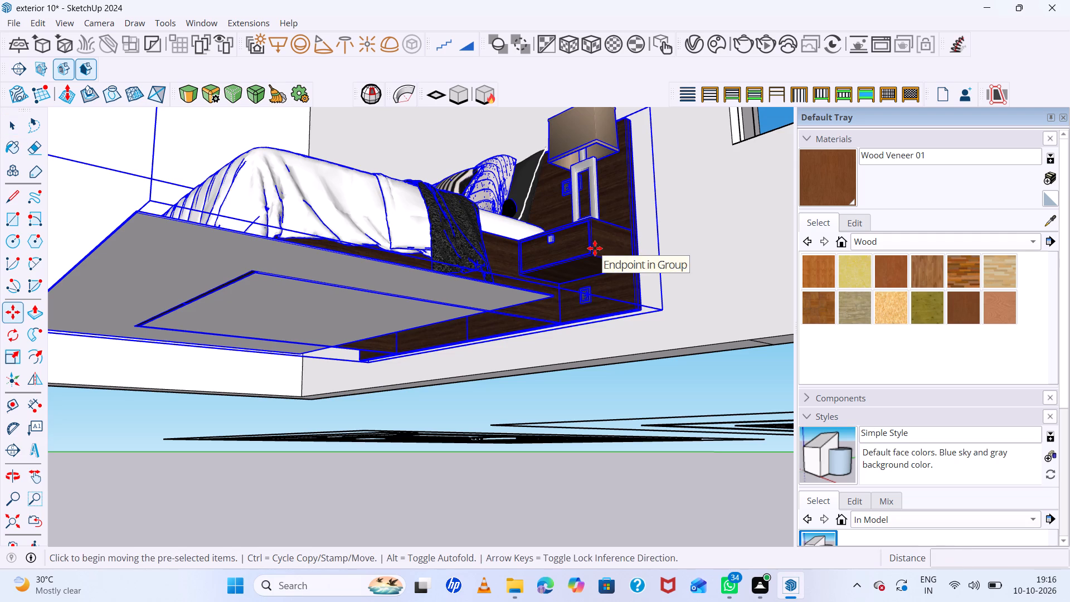
scroll(626, 313, up, 6)
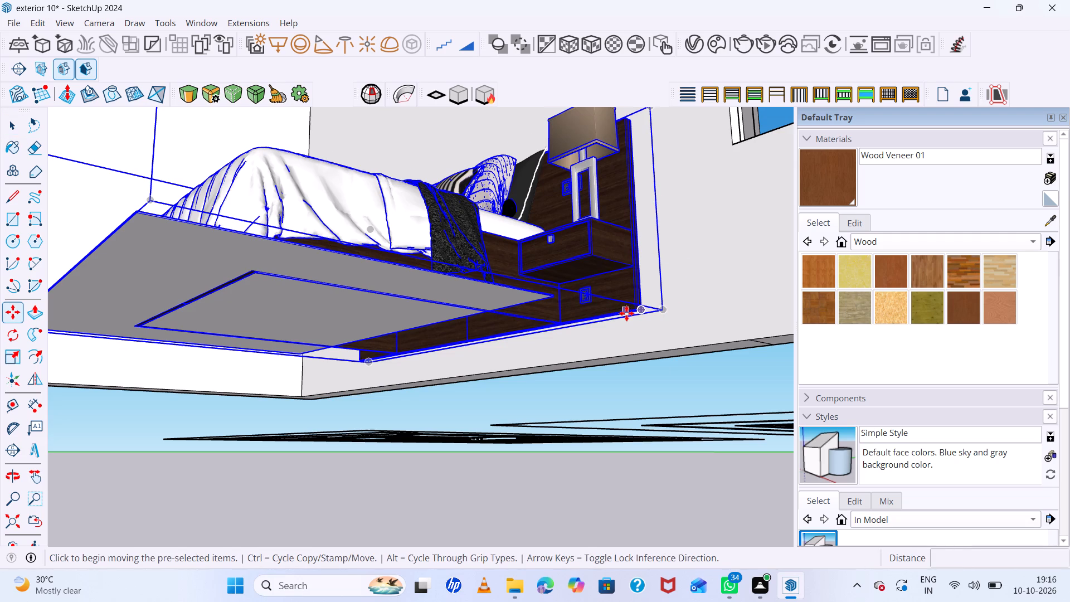
click(644, 307)
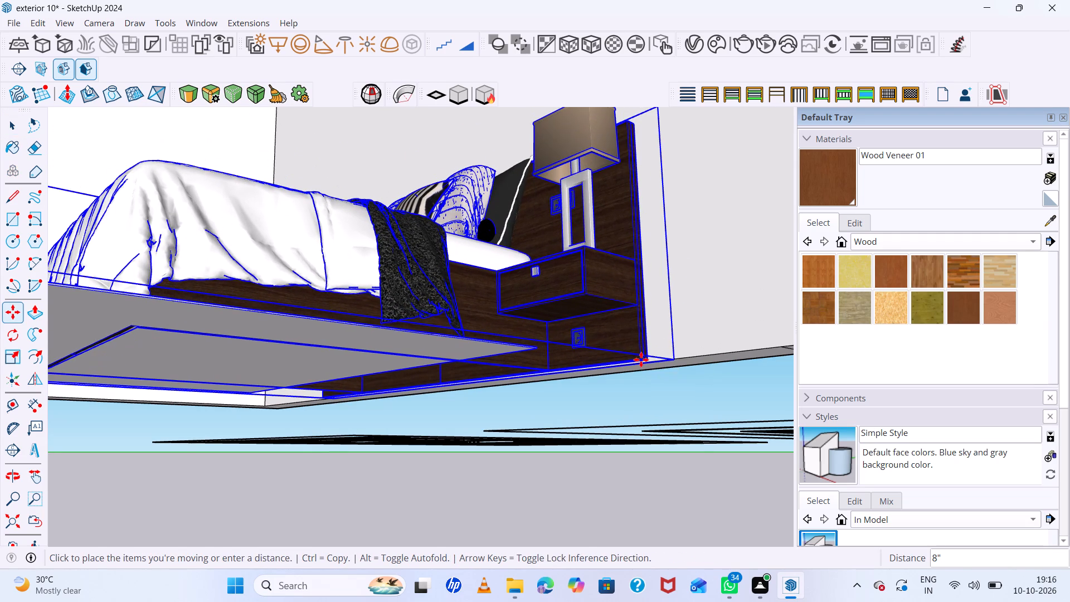
click(641, 360)
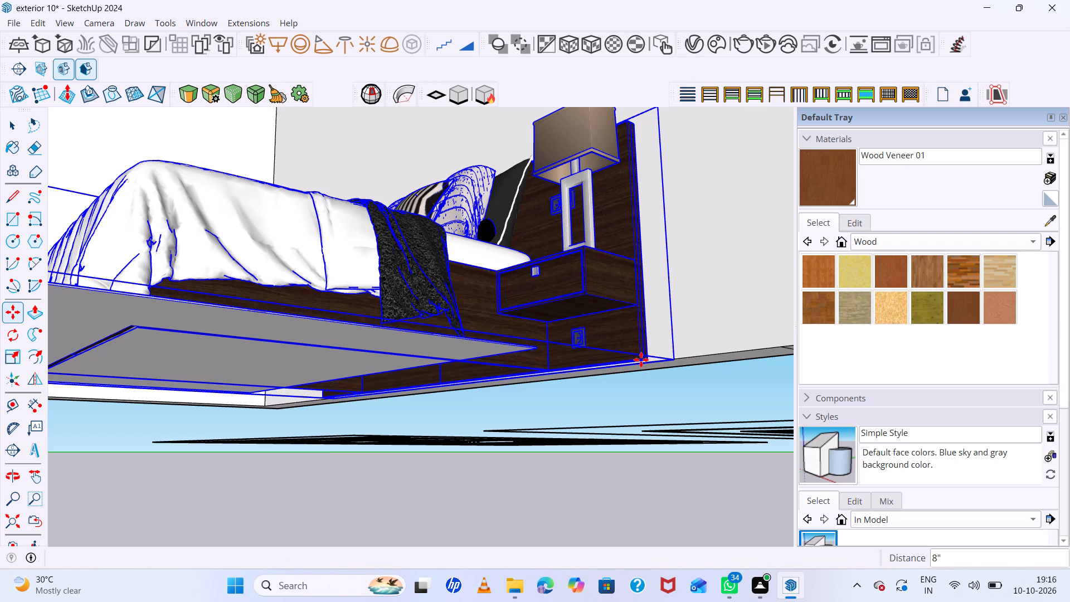
key(space)
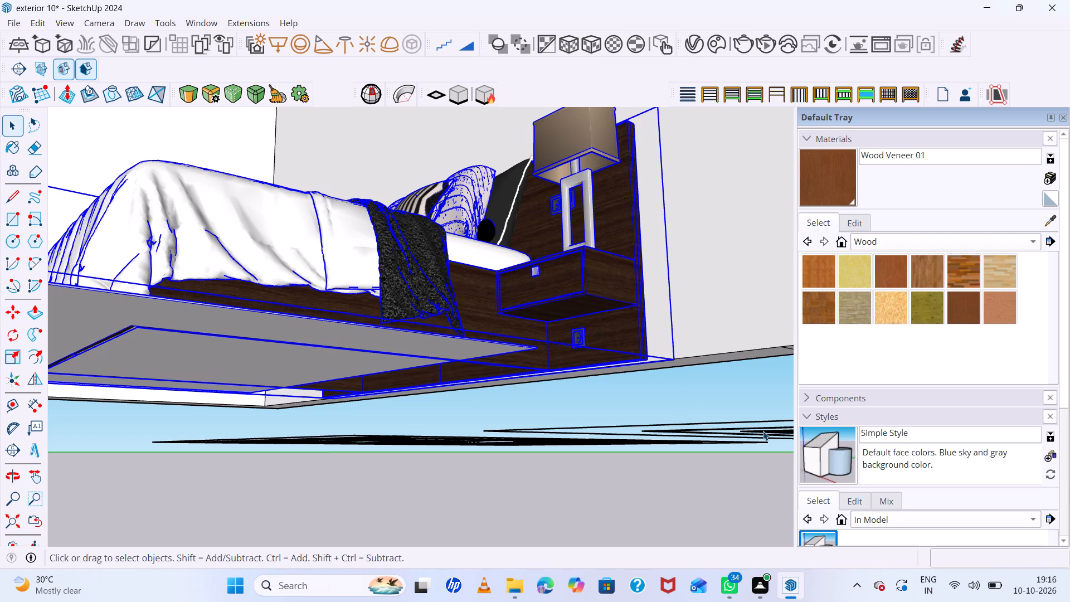
click(700, 472)
Examine the lowered bed's placement in its bedroom and the adjoining rooms of the 3D upper floor.
scroll(700, 472, down, 2)
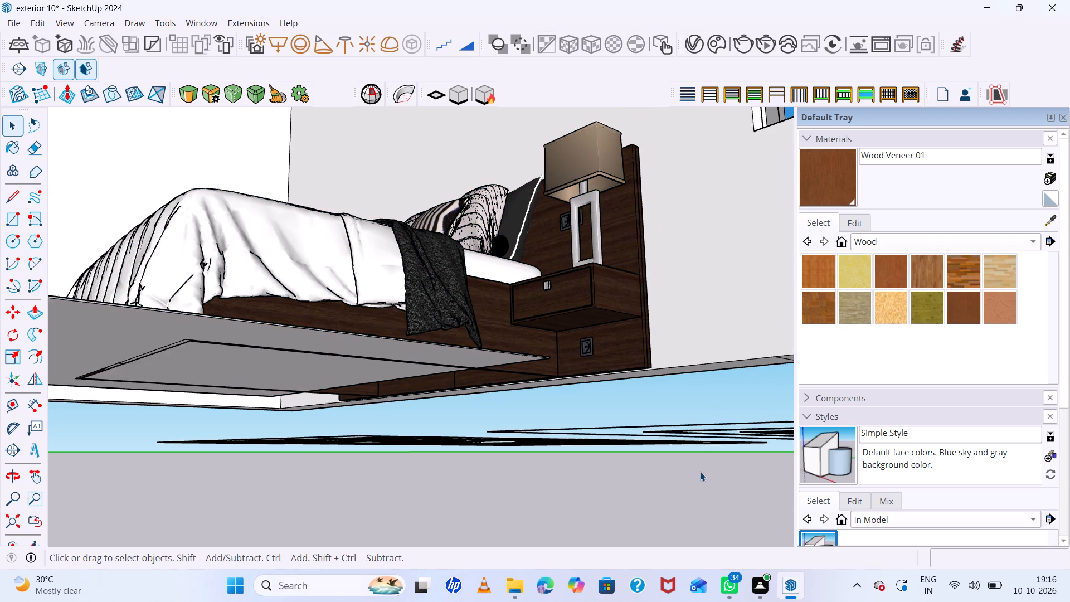
scroll(700, 472, down, 4)
middle_drag(598, 388, 624, 494)
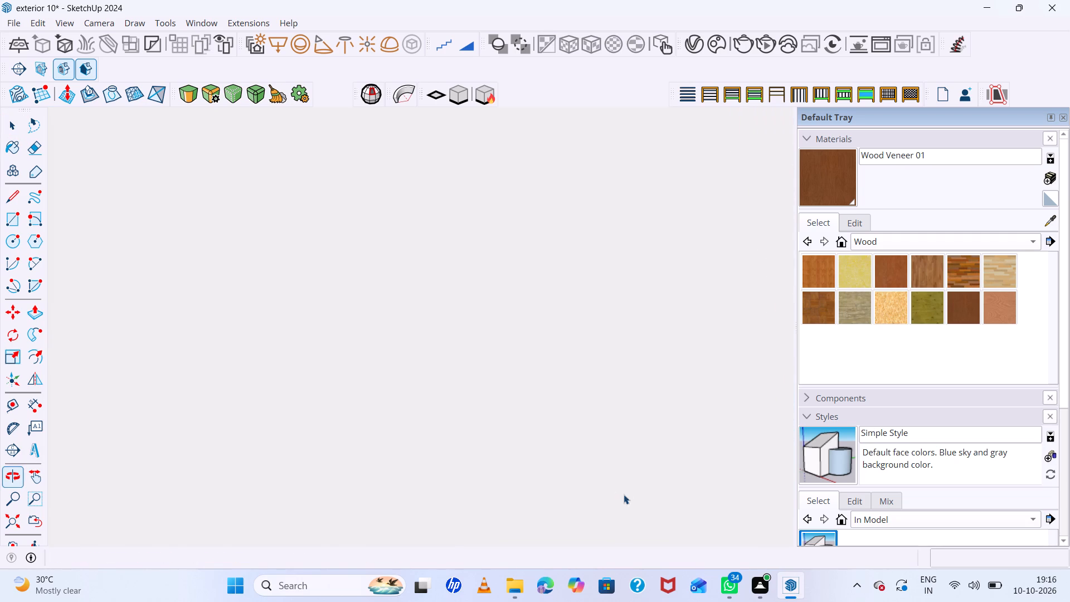
scroll(611, 460, down, 6)
click(10, 516)
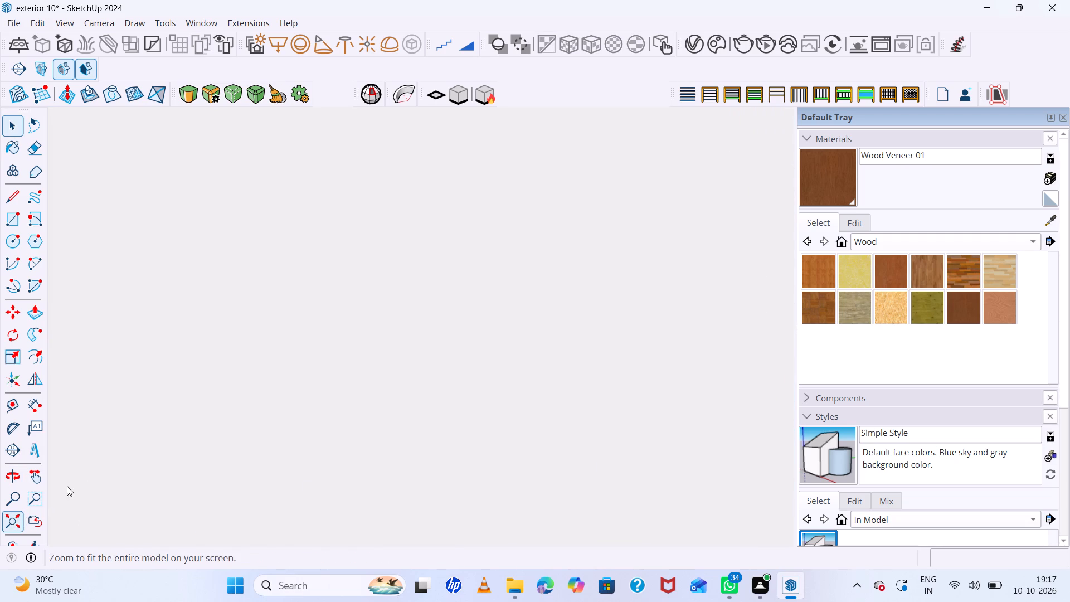
scroll(321, 234, up, 6)
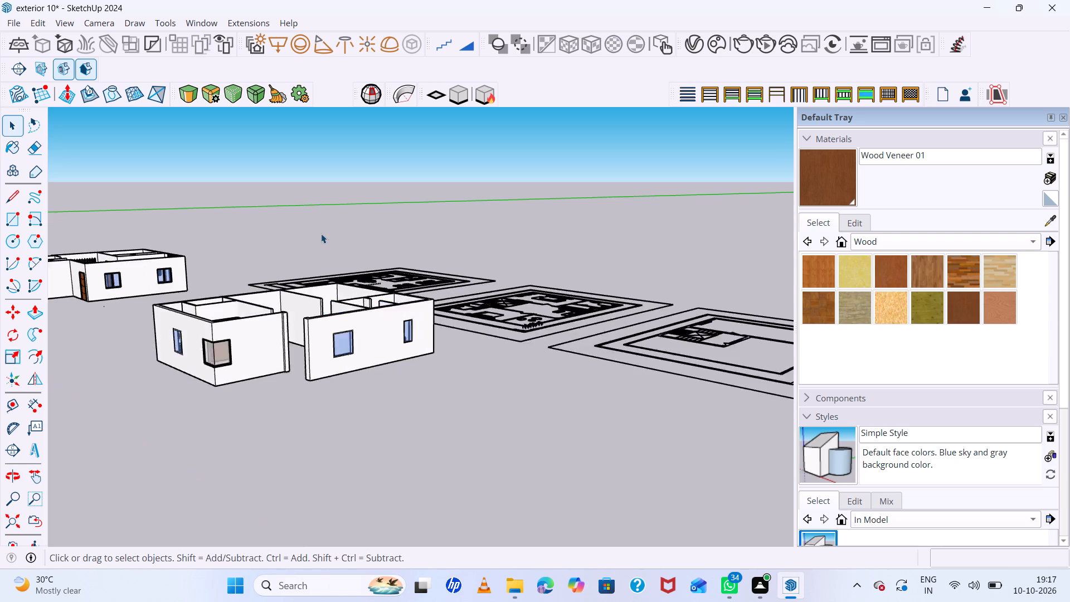
scroll(319, 247, up, 6)
scroll(323, 258, down, 4)
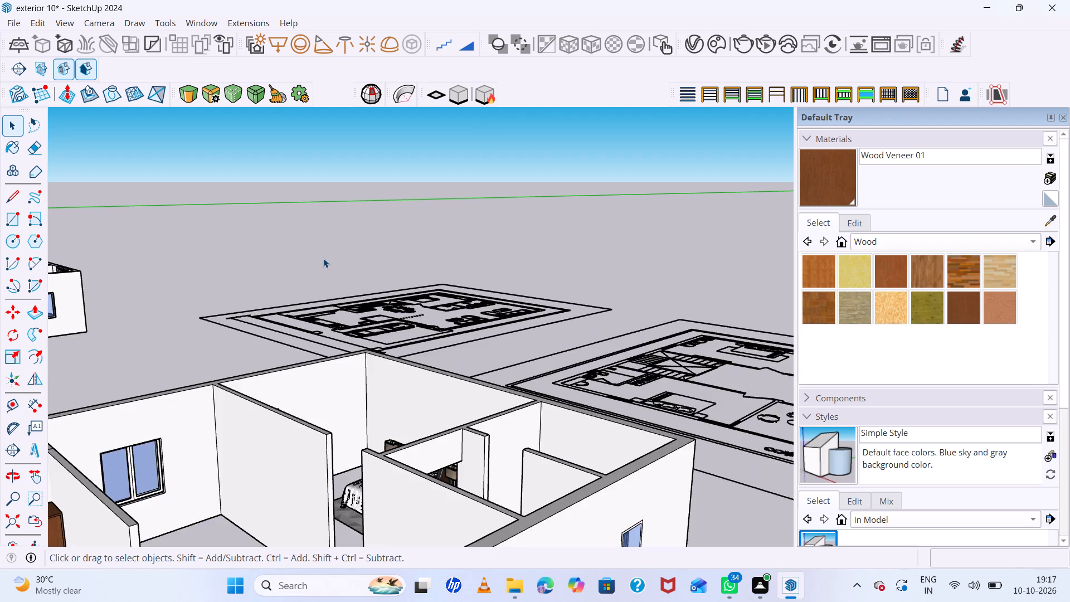
scroll(323, 258, down, 2)
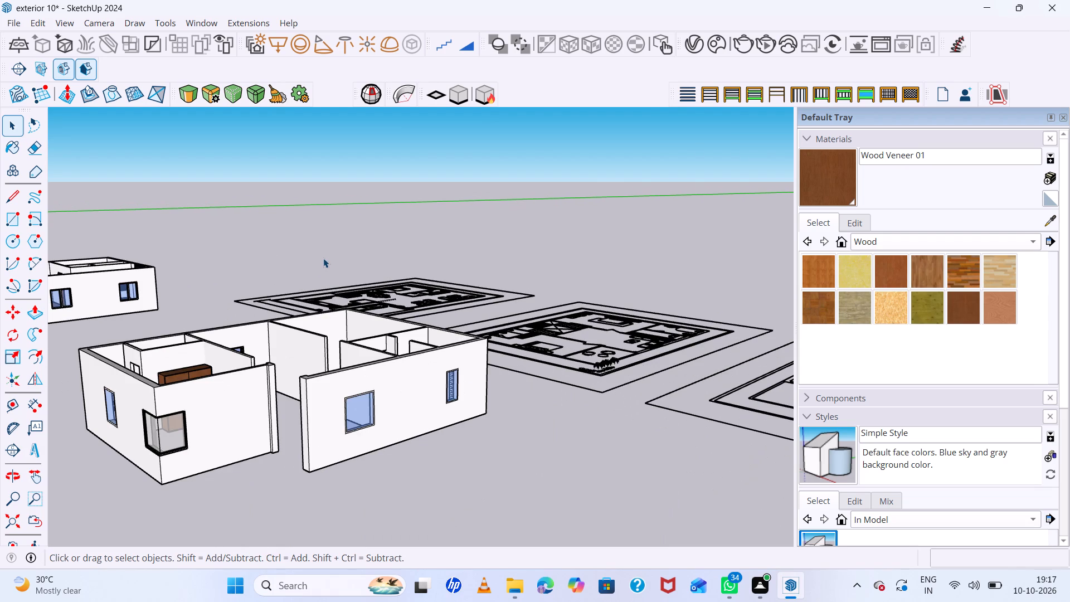
scroll(311, 271, up, 4)
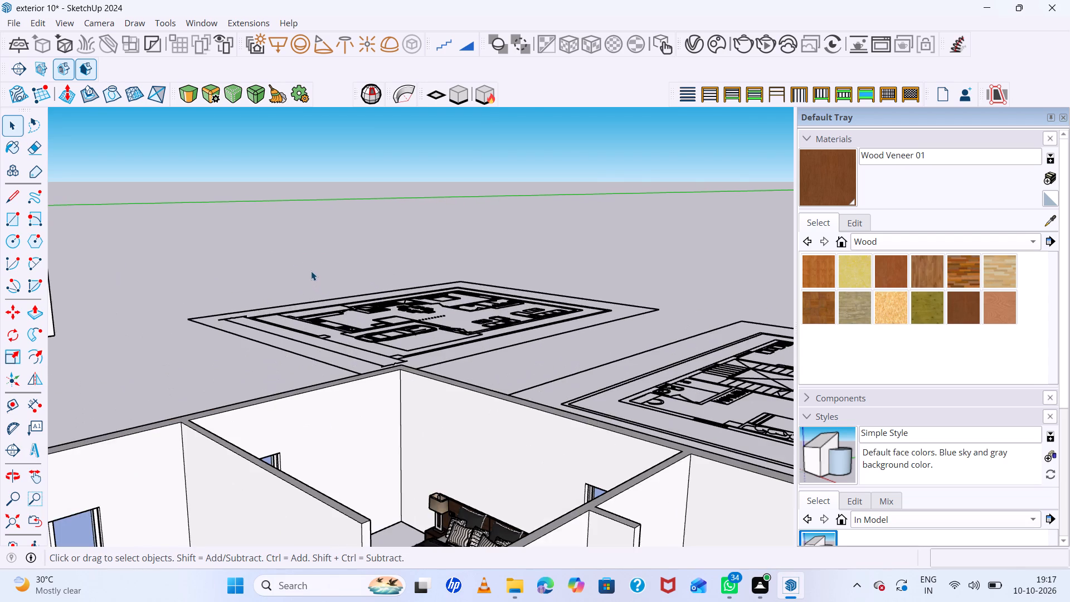
scroll(320, 287, up, 2)
scroll(320, 287, down, 5)
scroll(354, 324, down, 3)
middle_drag(364, 347, 371, 376)
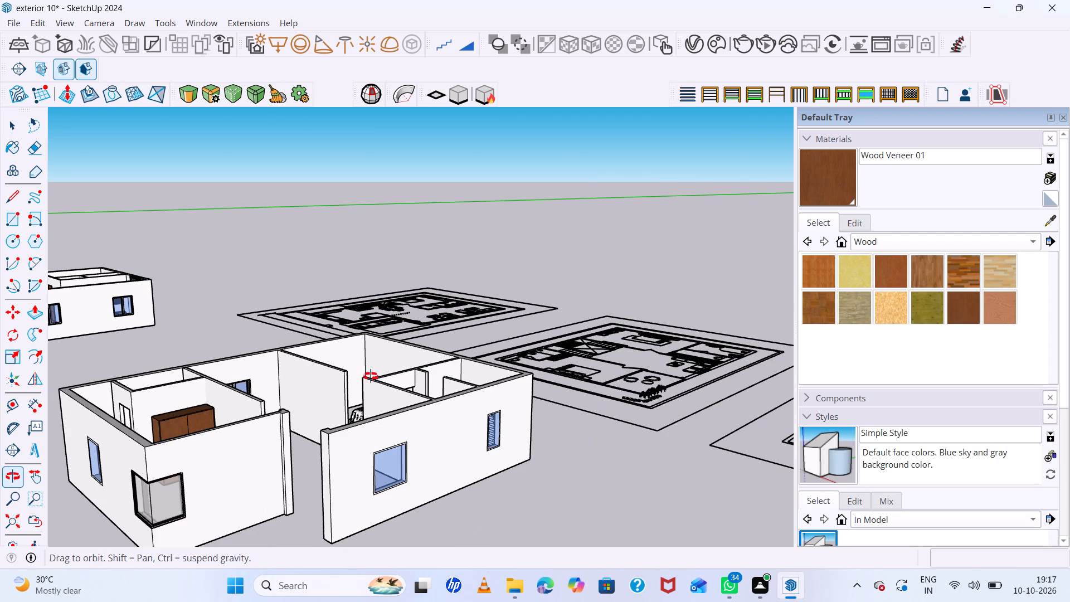
middle_drag(371, 376, 385, 435)
scroll(388, 435, up, 15)
scroll(395, 406, up, 7)
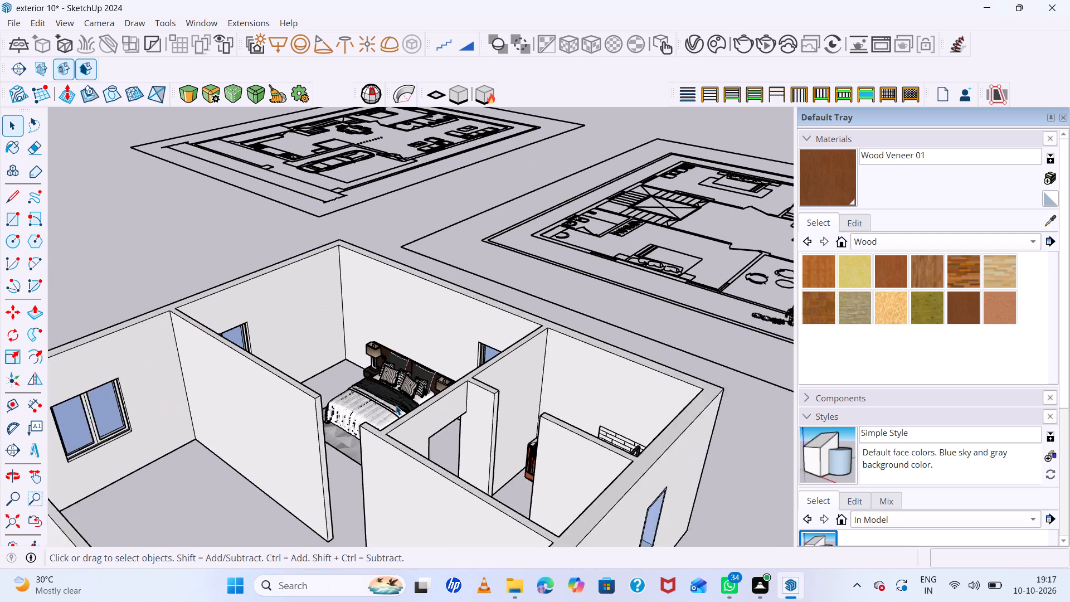
scroll(396, 405, up, 18)
scroll(396, 405, down, 6)
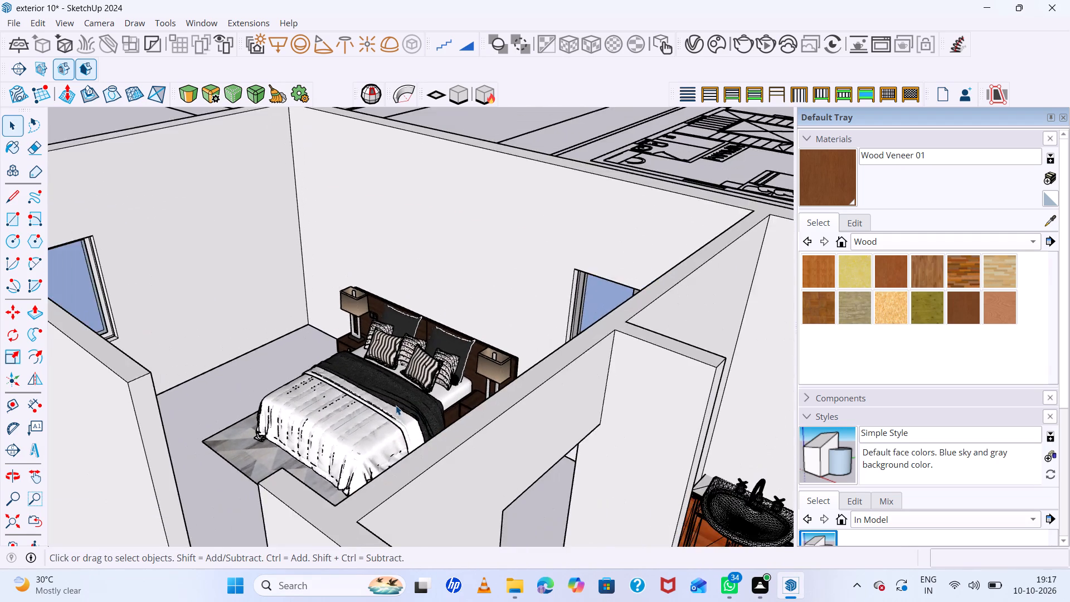
scroll(396, 405, down, 2)
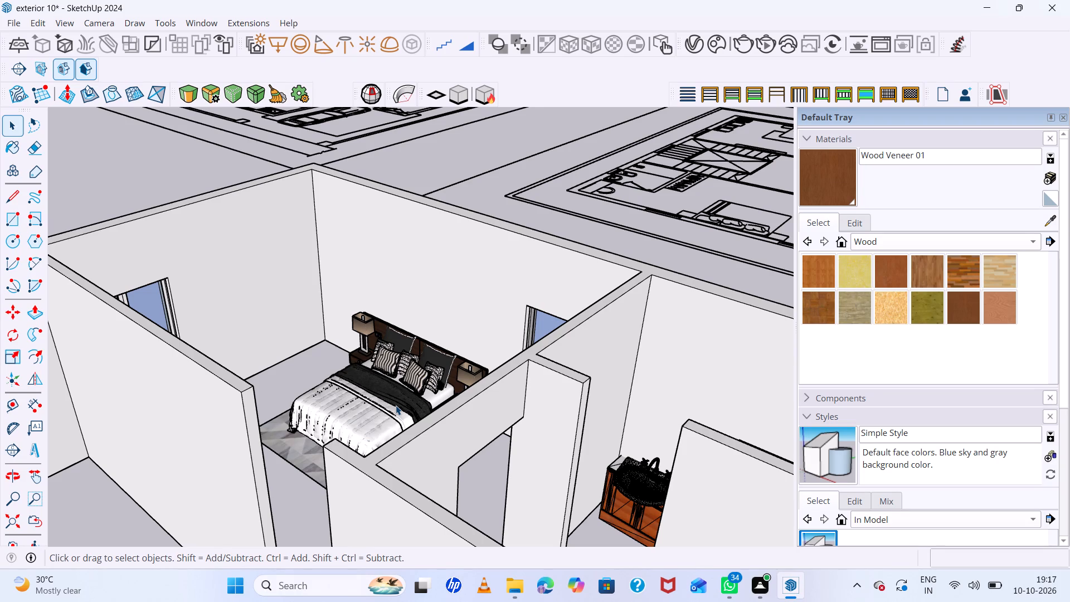
scroll(396, 405, up, 12)
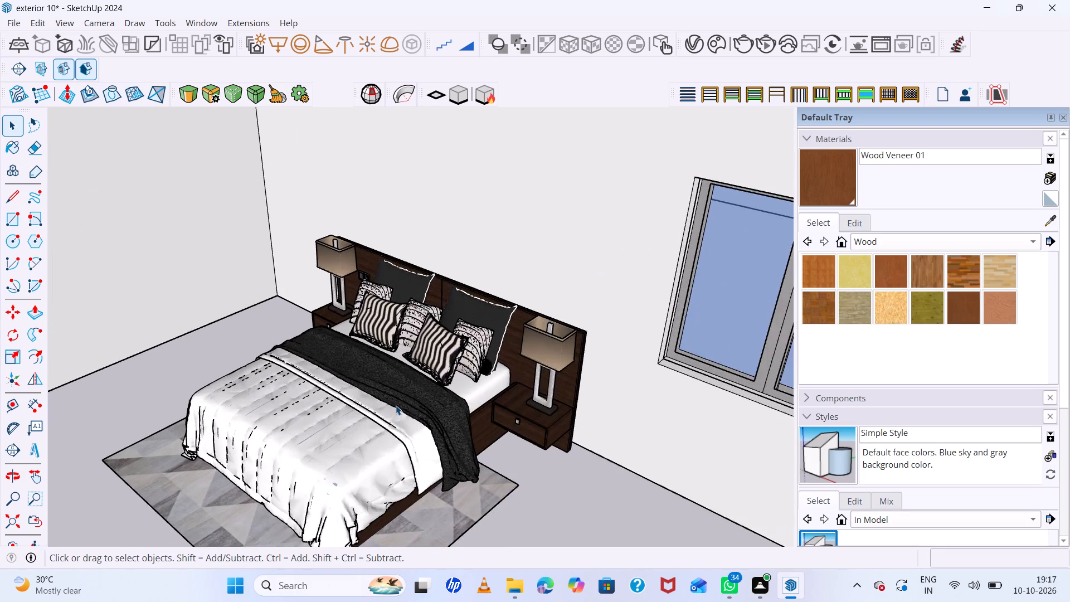
scroll(396, 405, down, 6)
scroll(396, 405, up, 6)
scroll(396, 405, down, 4)
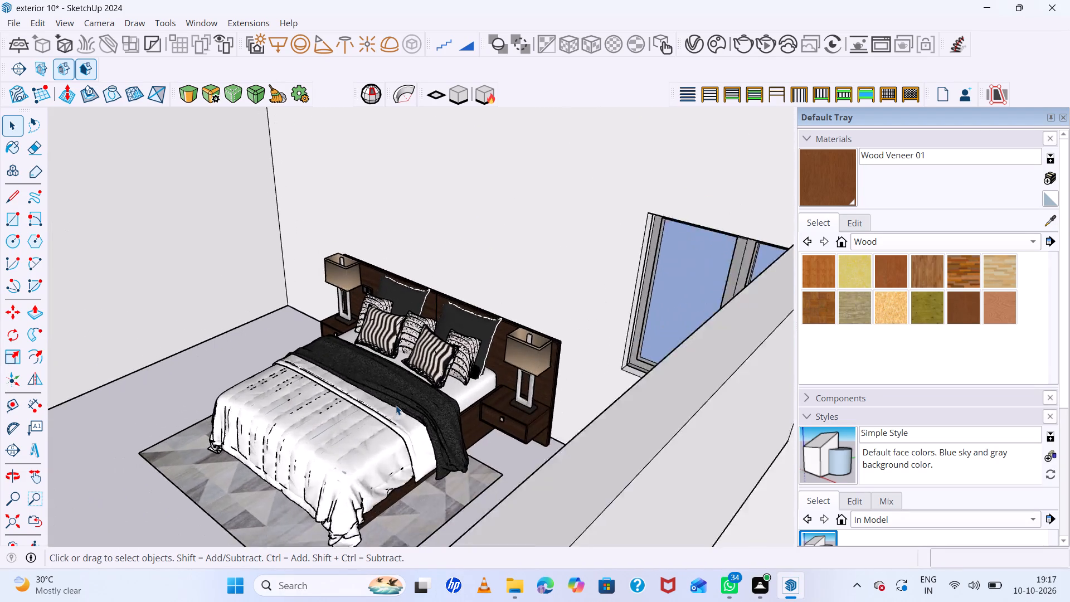
scroll(396, 405, down, 17)
scroll(529, 436, up, 3)
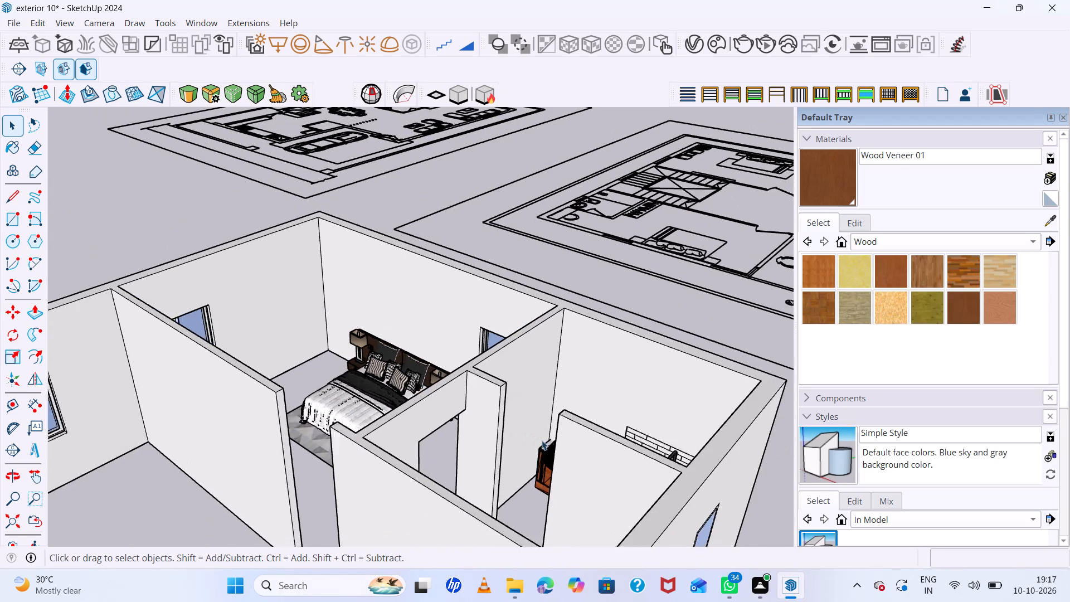
Move the washbasin vanity in the bathroom beside the bedroom about 3" along the green axis, aligning it with the wall corner.
scroll(542, 440, up, 9)
middle_drag(572, 449, 577, 467)
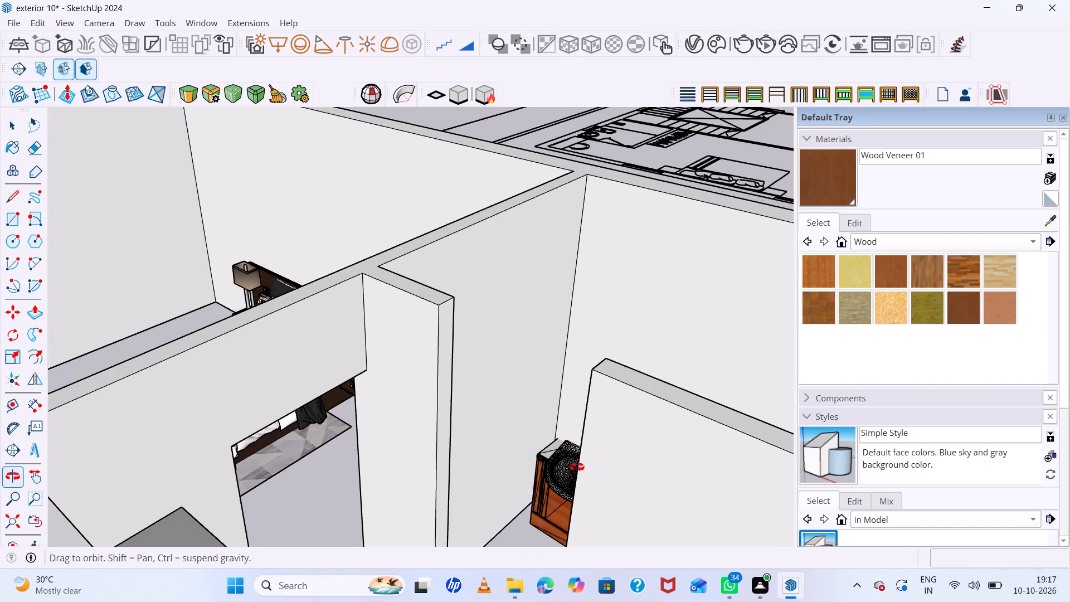
middle_drag(577, 467, 577, 480)
middle_drag(558, 430, 565, 472)
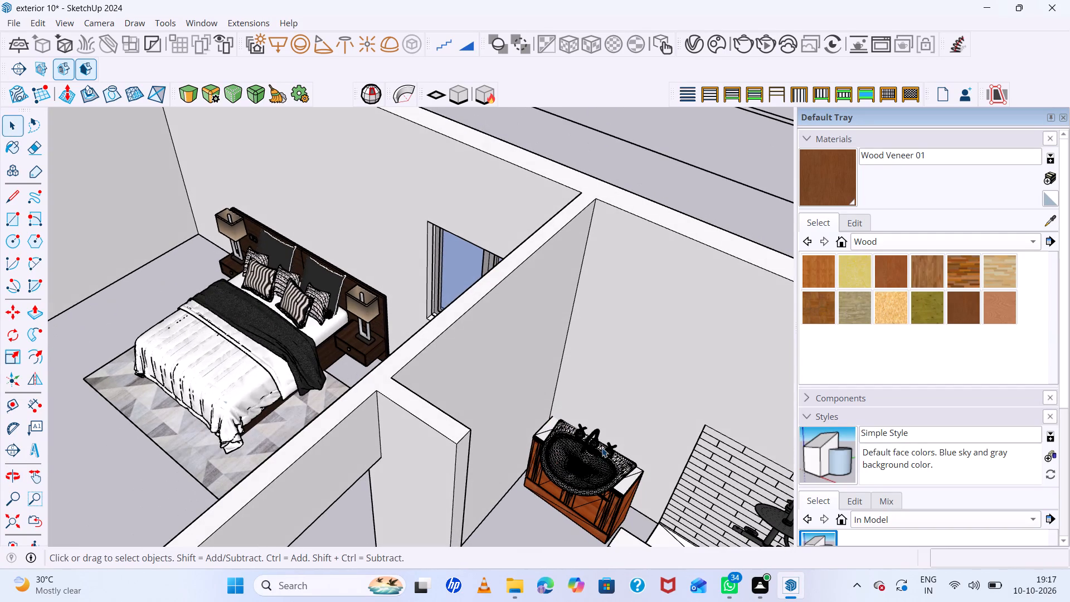
click(630, 470)
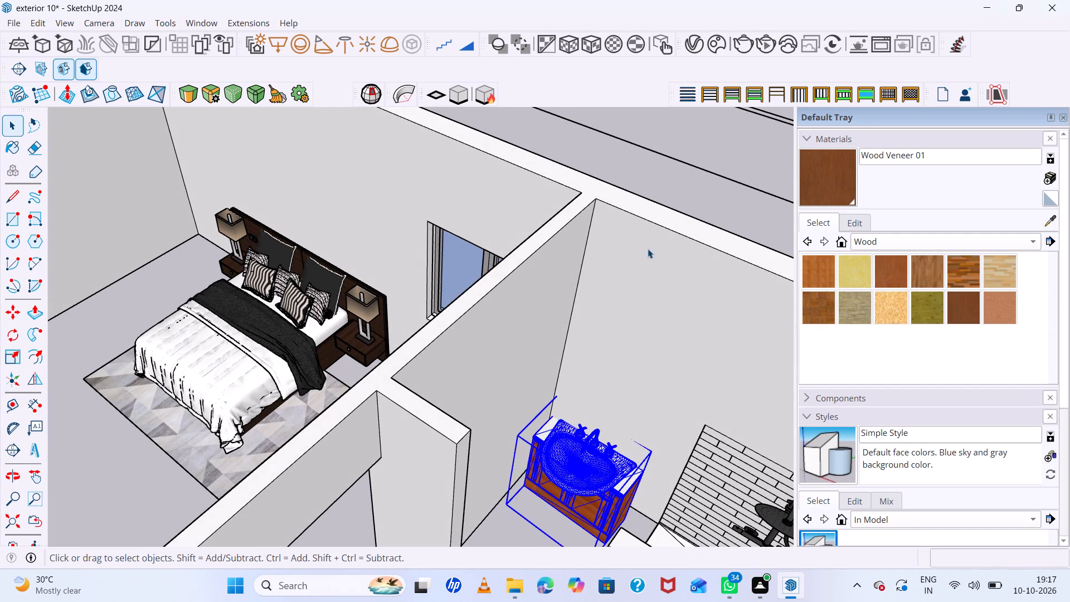
click(661, 161)
scroll(609, 442, up, 11)
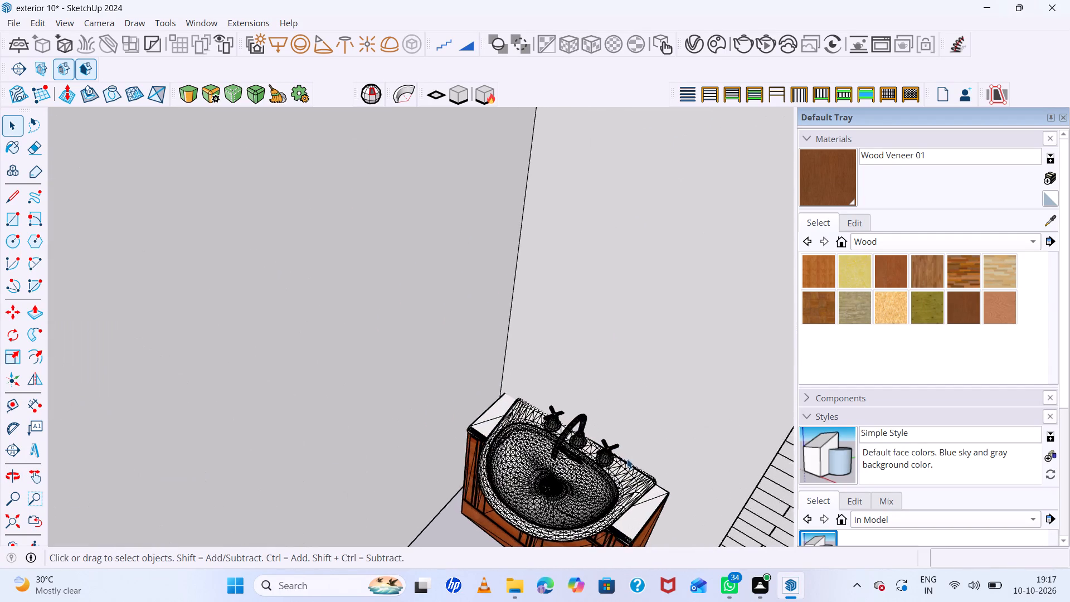
scroll(650, 481, up, 7)
scroll(475, 376, down, 7)
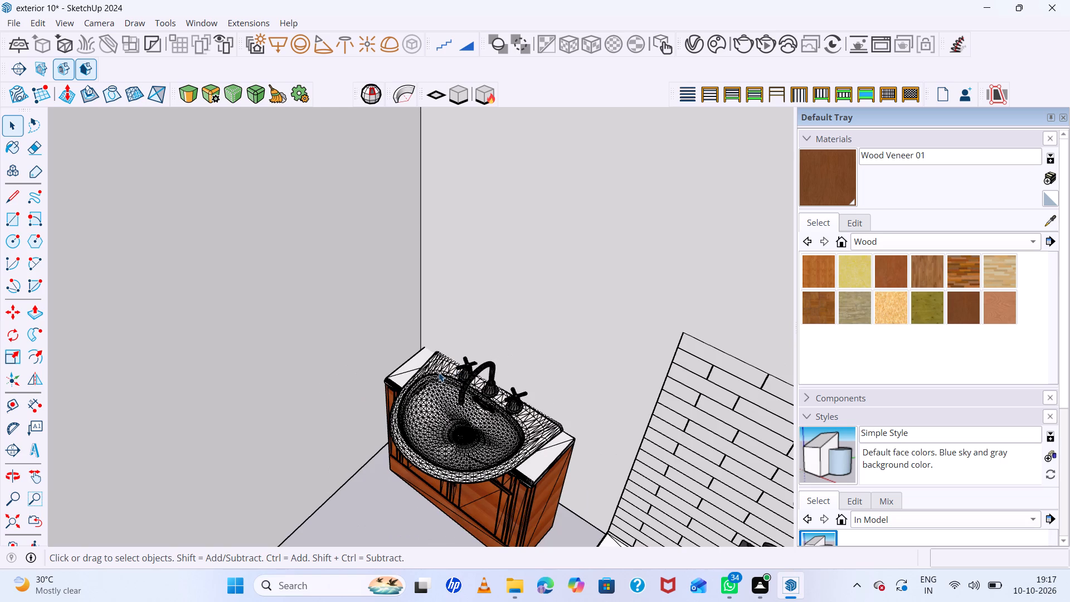
click(410, 366)
key(m)
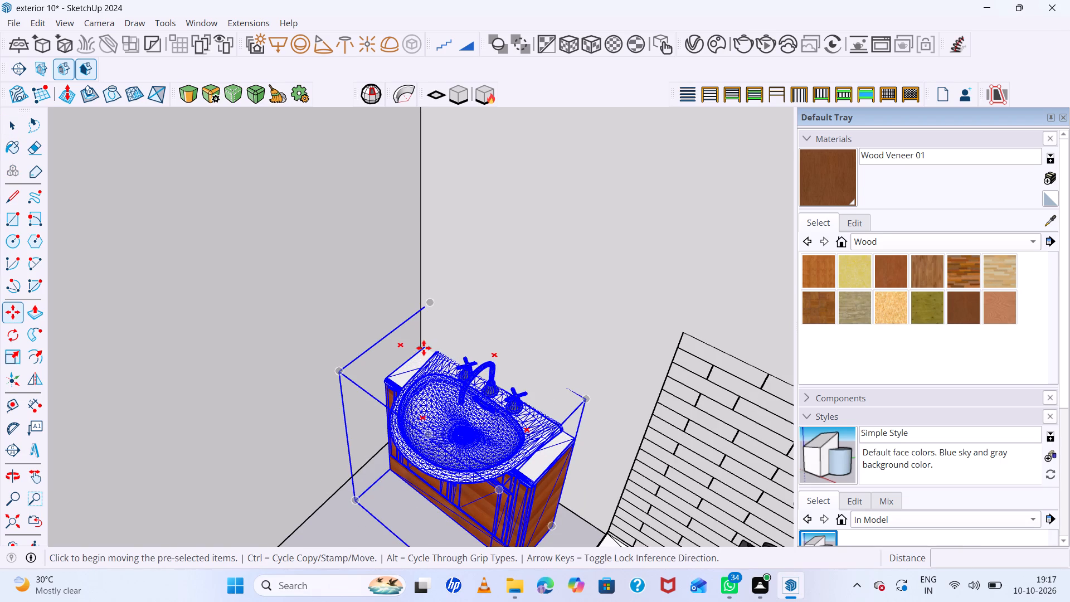
click(424, 348)
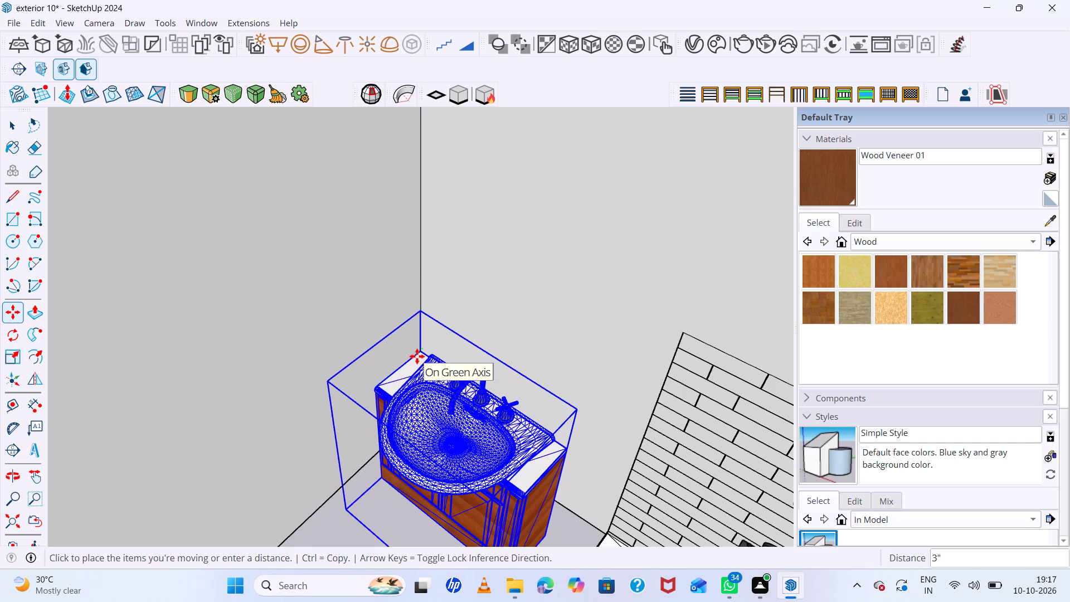
click(417, 356)
key(space)
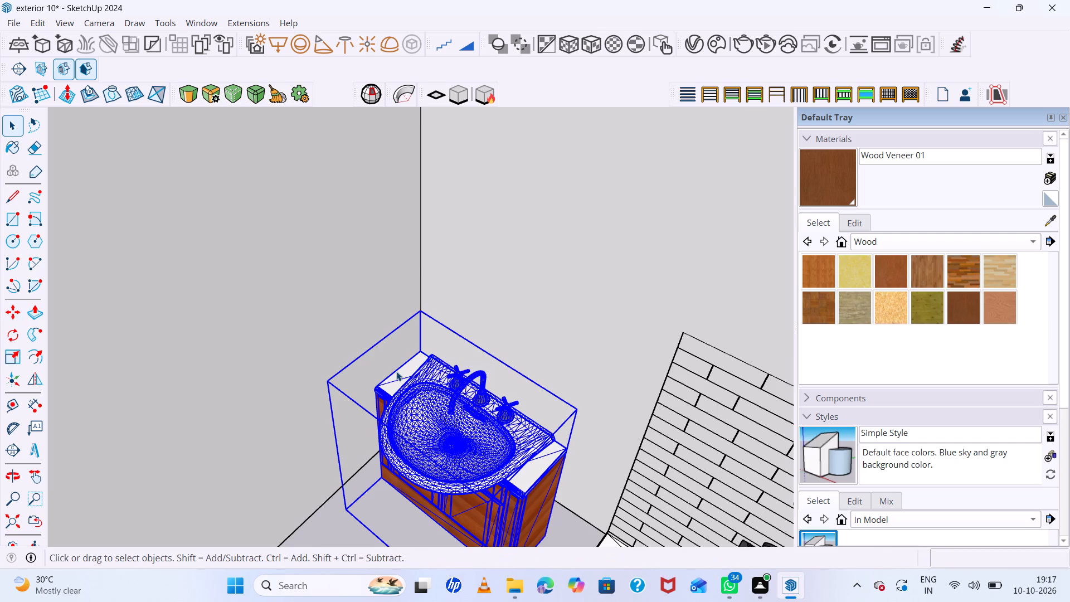
scroll(356, 330, down, 17)
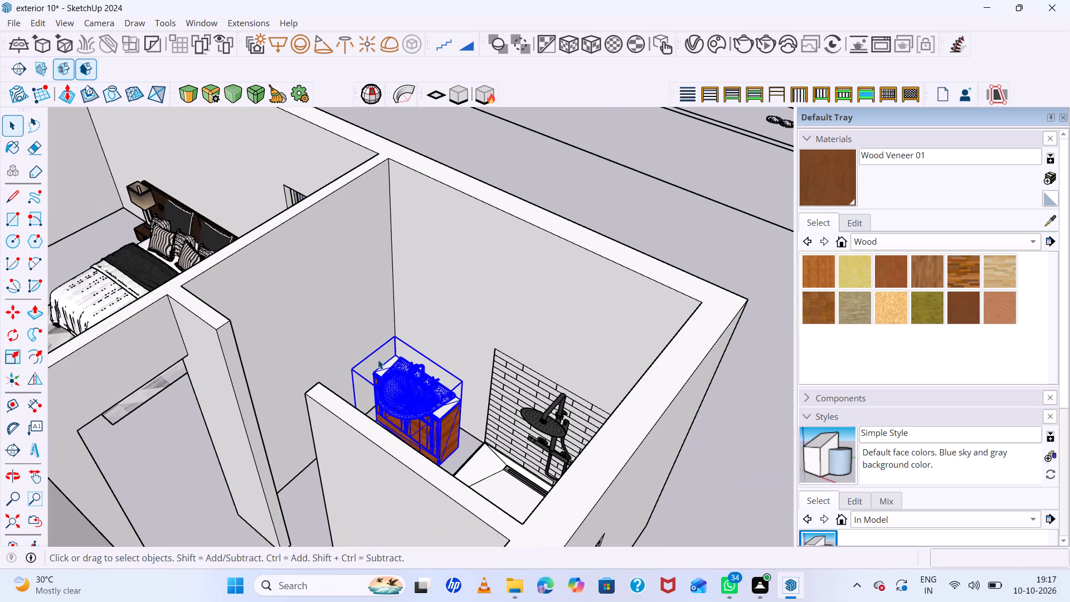
Inspect the washbasin vanity's fit against the bathroom walls and corner, from above and in close-up.
click(611, 167)
scroll(490, 372, up, 5)
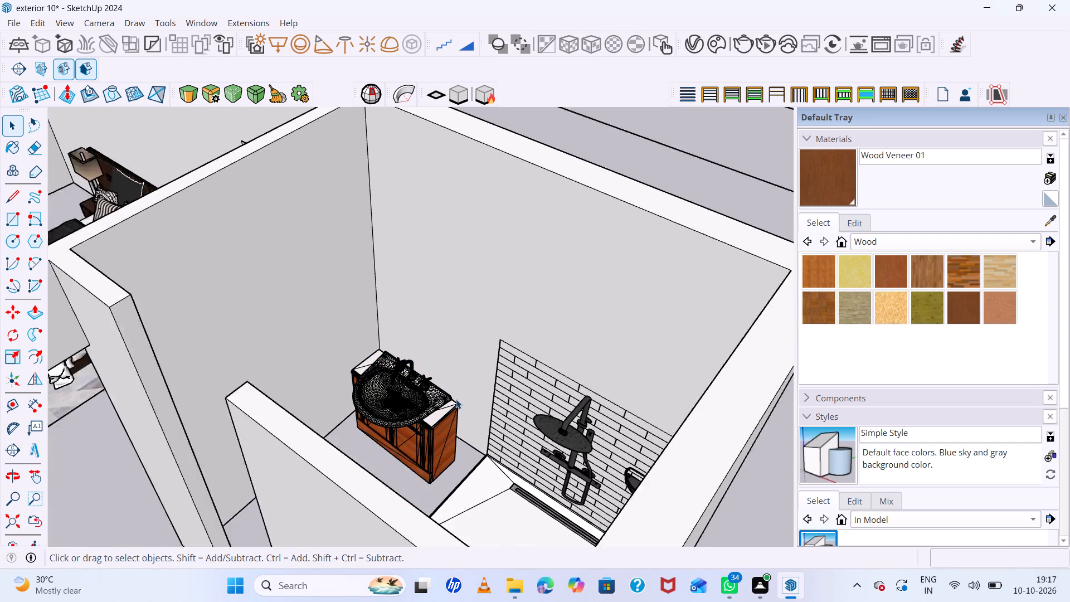
scroll(448, 411, up, 6)
middle_drag(447, 411, 334, 494)
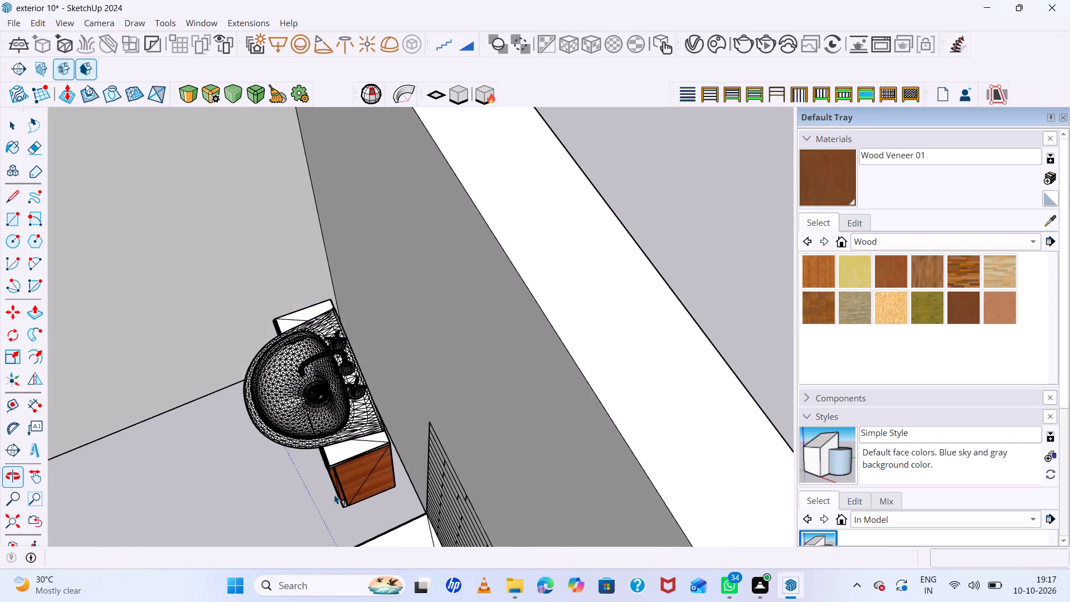
scroll(347, 434, up, 13)
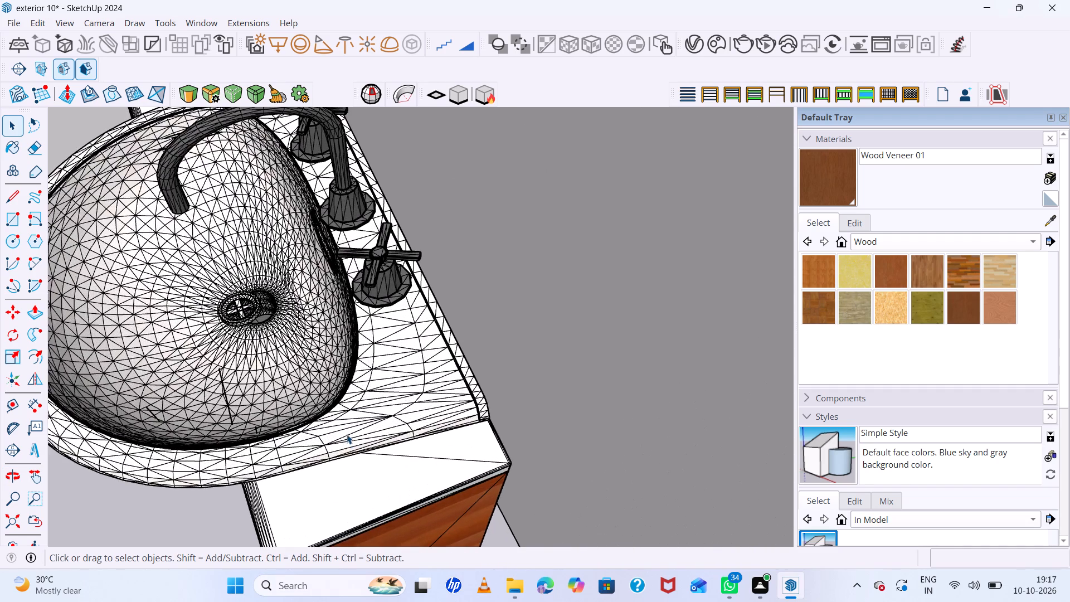
scroll(347, 434, down, 7)
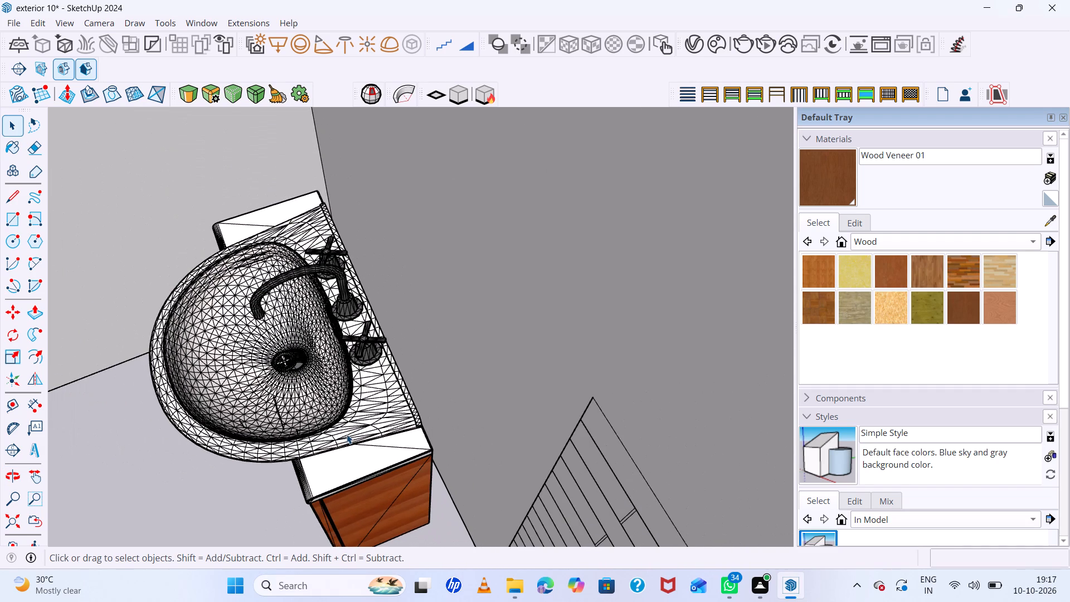
scroll(347, 434, up, 5)
scroll(347, 434, down, 6)
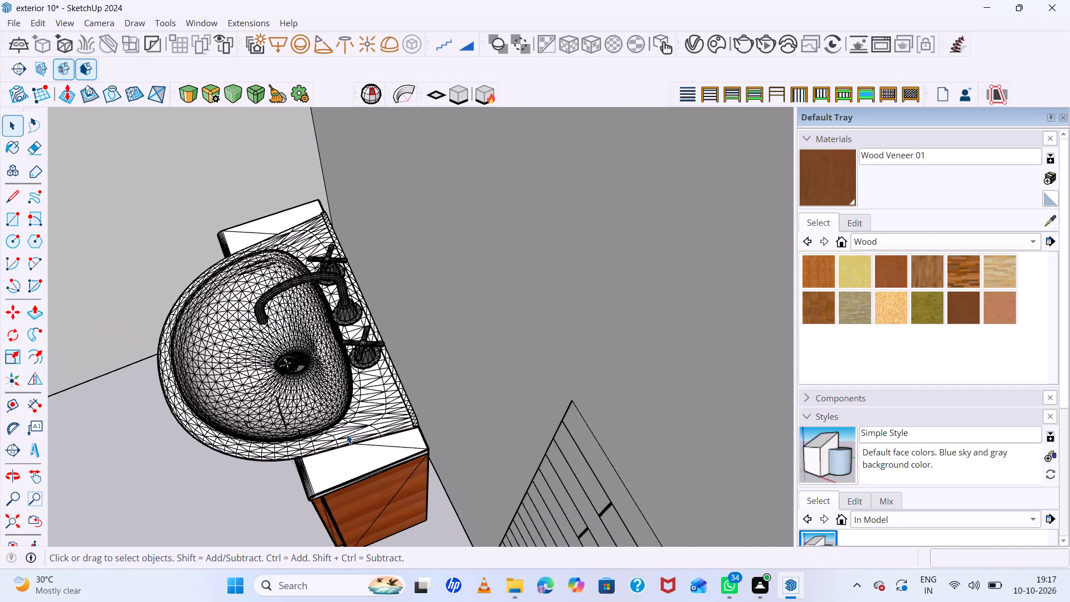
scroll(347, 434, up, 6)
middle_drag(347, 434, 465, 383)
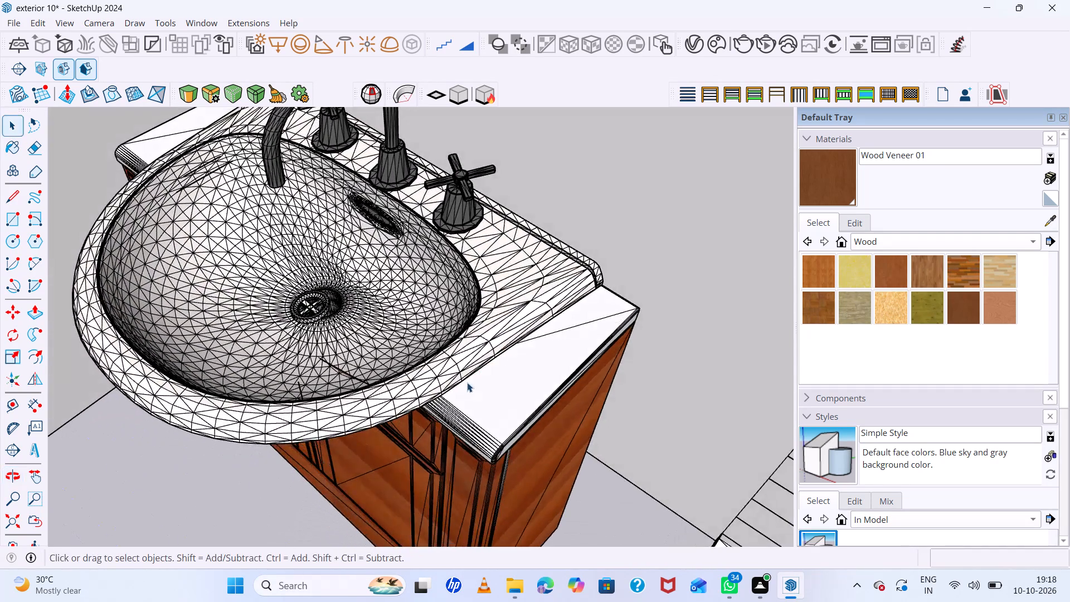
scroll(499, 386, up, 5)
click(499, 386)
scroll(499, 386, down, 6)
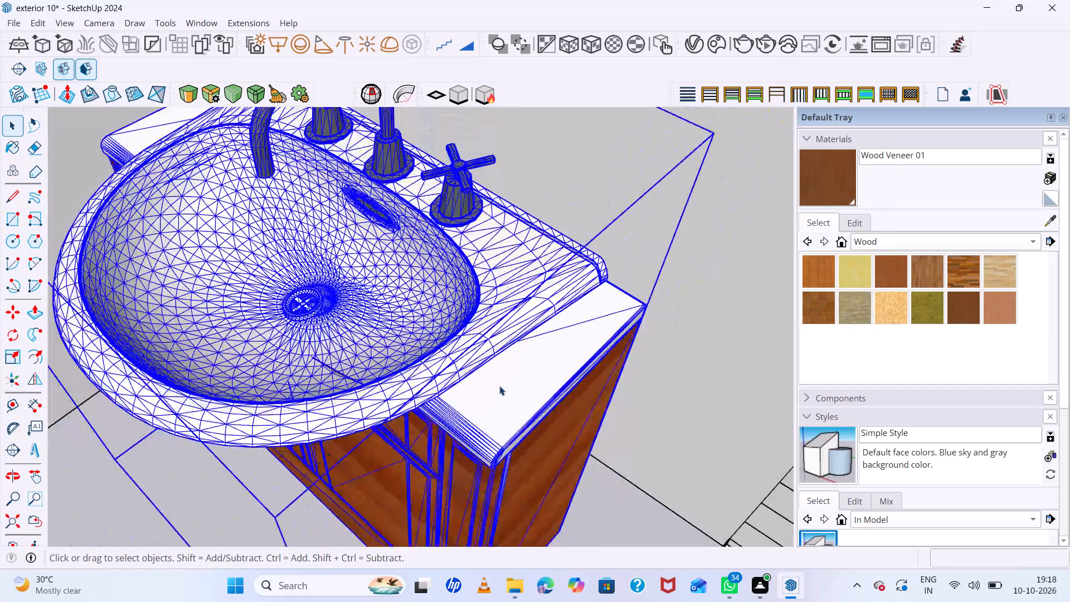
scroll(499, 386, down, 7)
scroll(499, 386, up, 3)
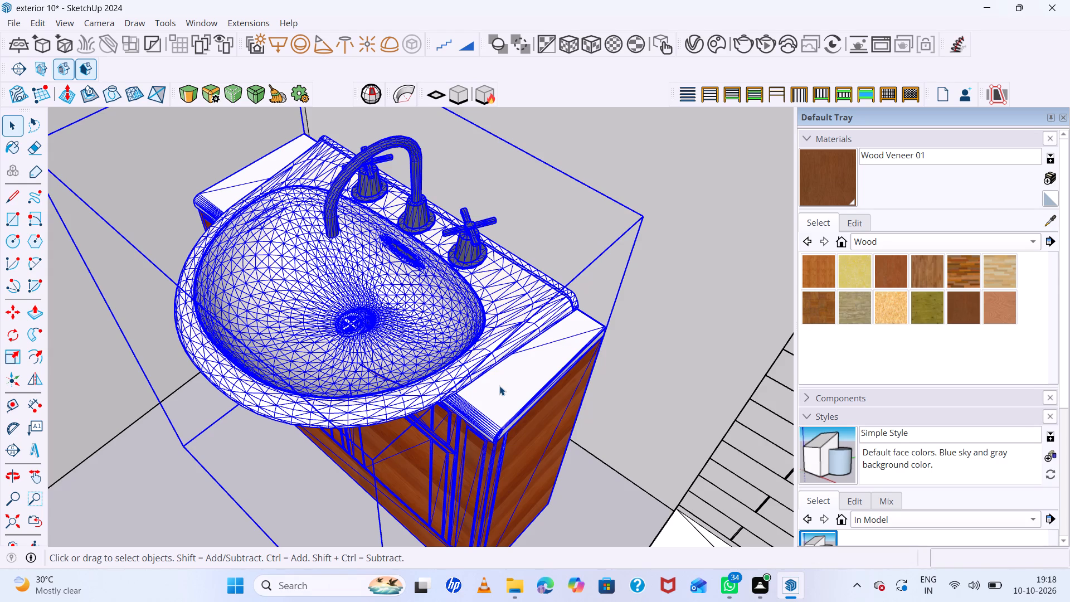
scroll(499, 386, up, 1)
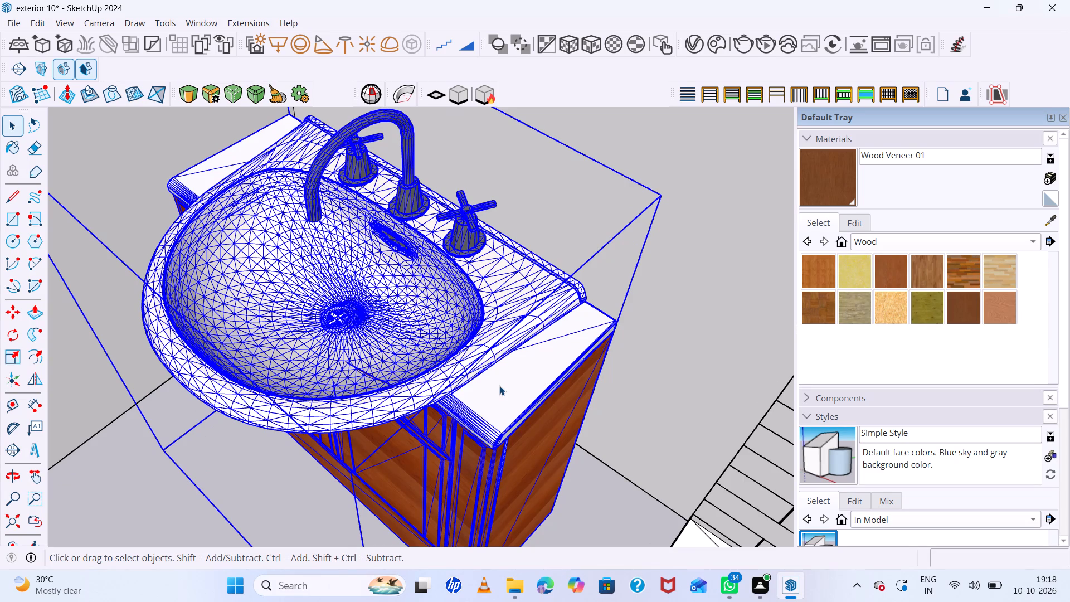
scroll(516, 346, down, 7)
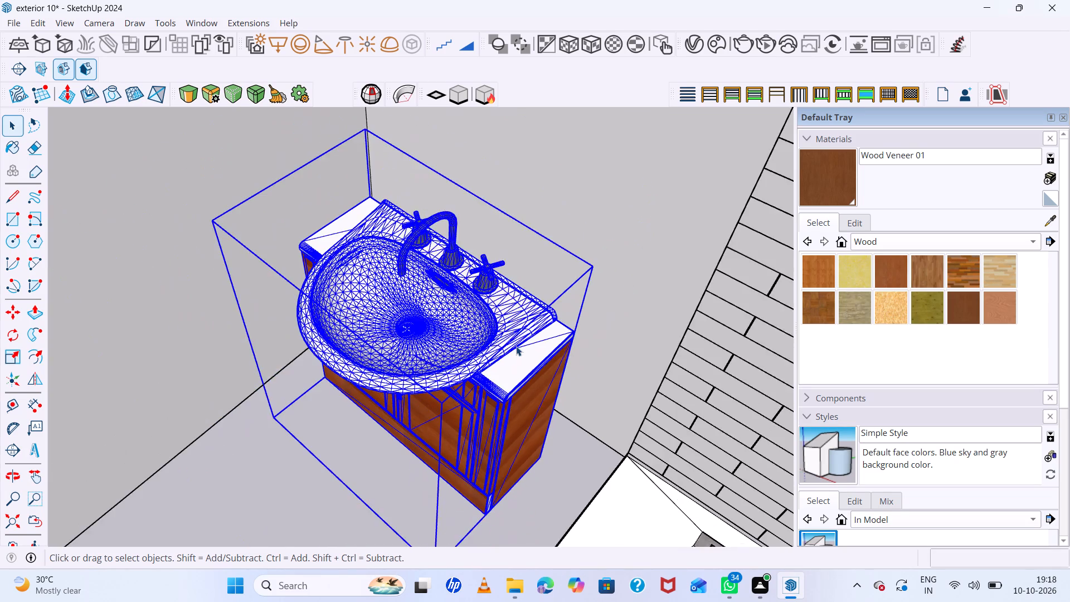
scroll(516, 346, down, 17)
scroll(516, 346, down, 11)
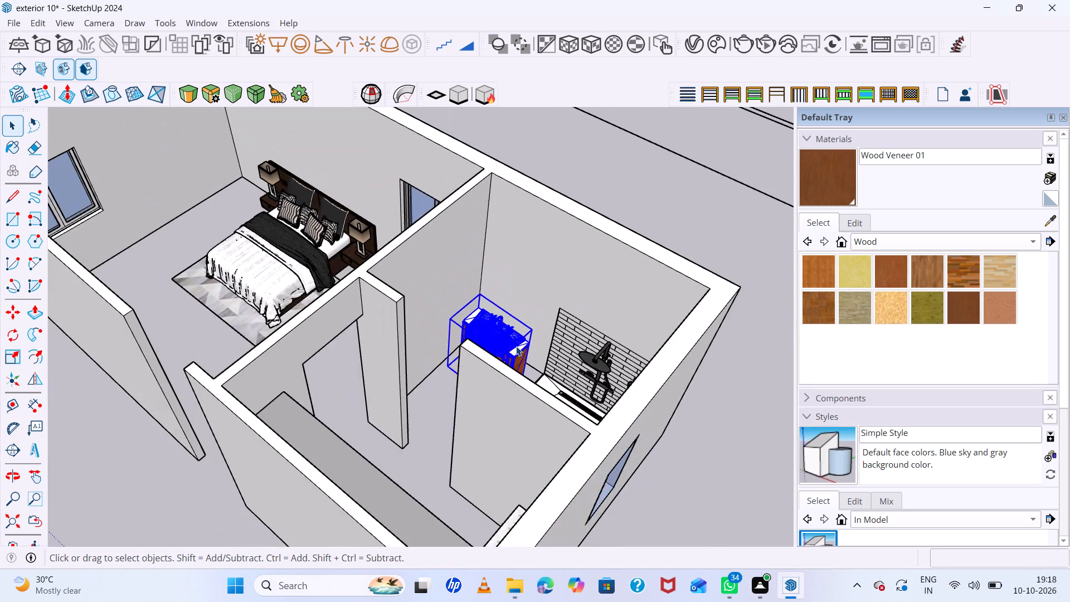
scroll(516, 346, down, 4)
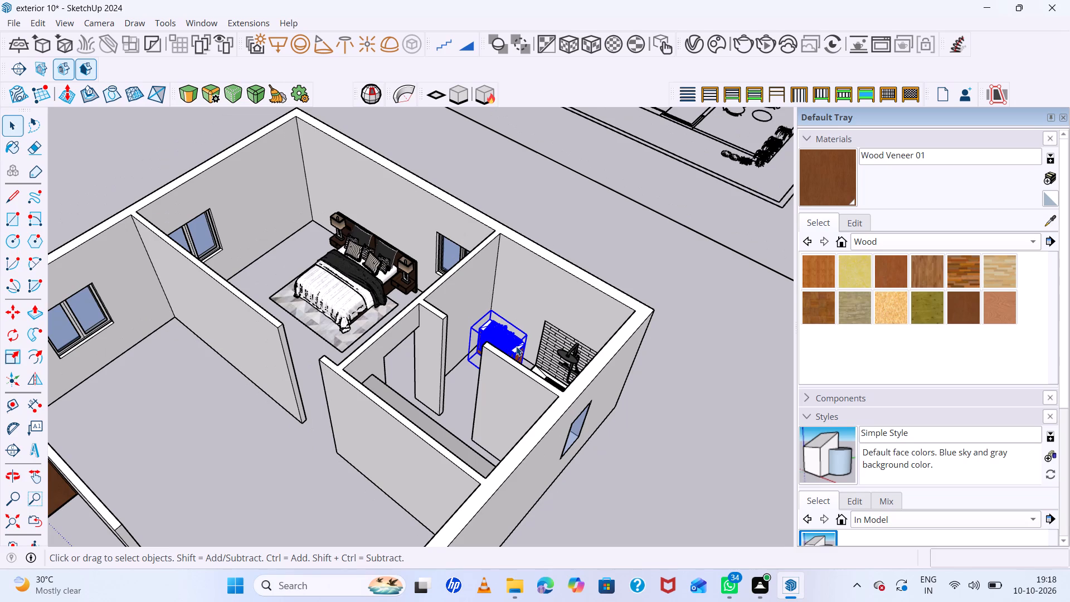
click(724, 365)
Examine the bedroom and bathroom furnishings, and compare the whole 3D upper floor with the furniture shown on its plan.
scroll(351, 292, up, 1)
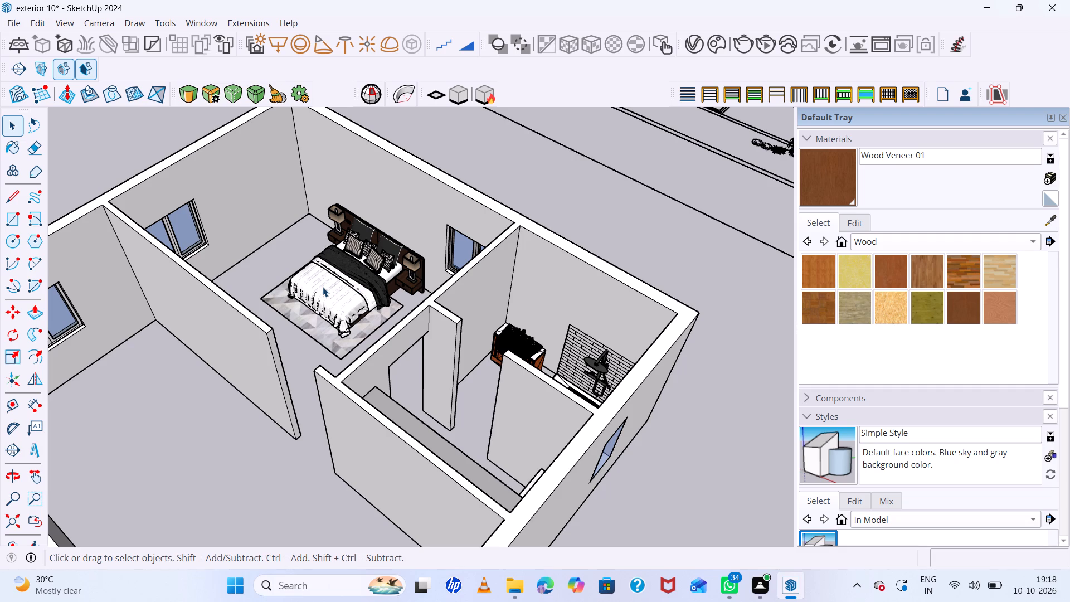
scroll(324, 276, up, 5)
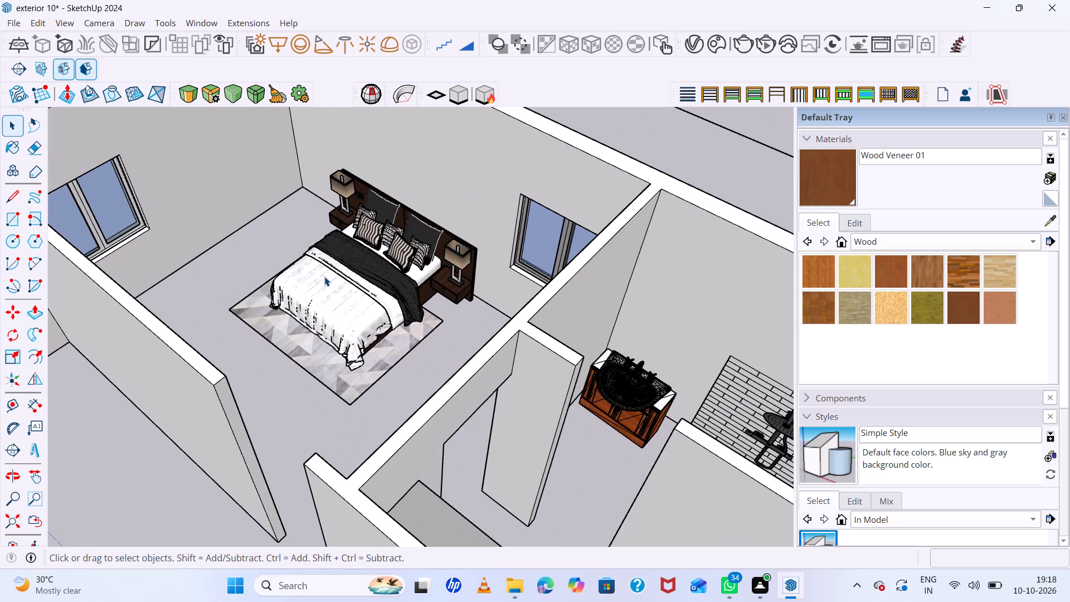
scroll(324, 276, up, 3)
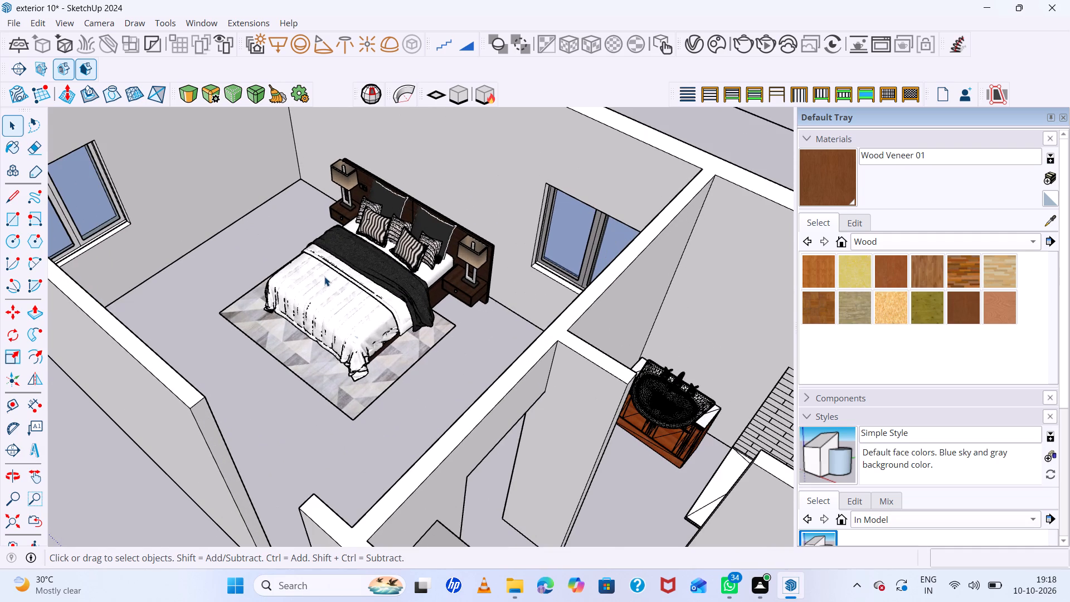
scroll(324, 276, up, 1)
scroll(324, 276, down, 15)
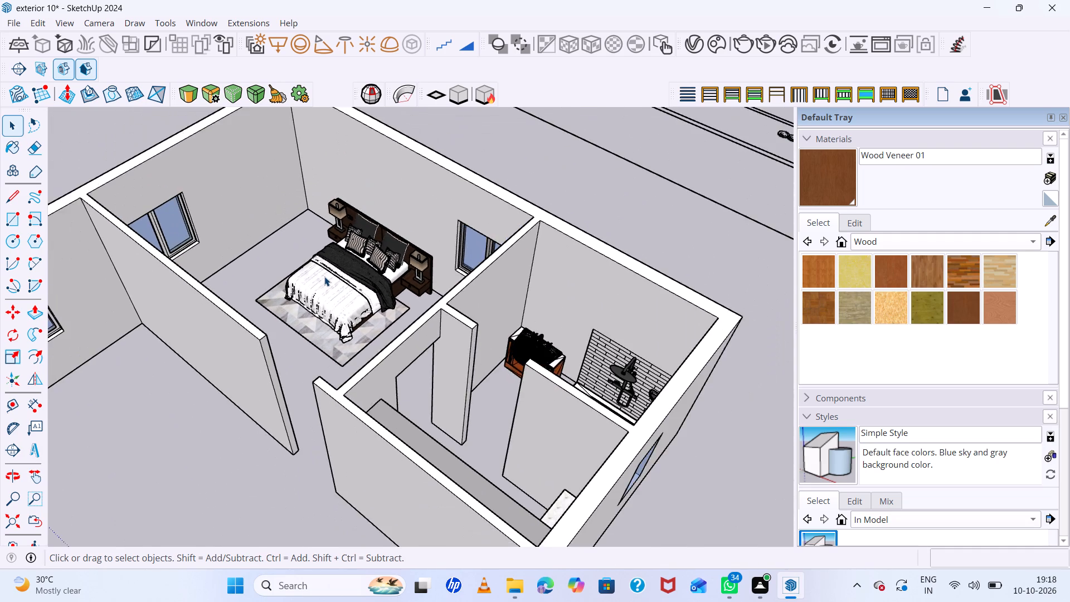
scroll(324, 276, down, 9)
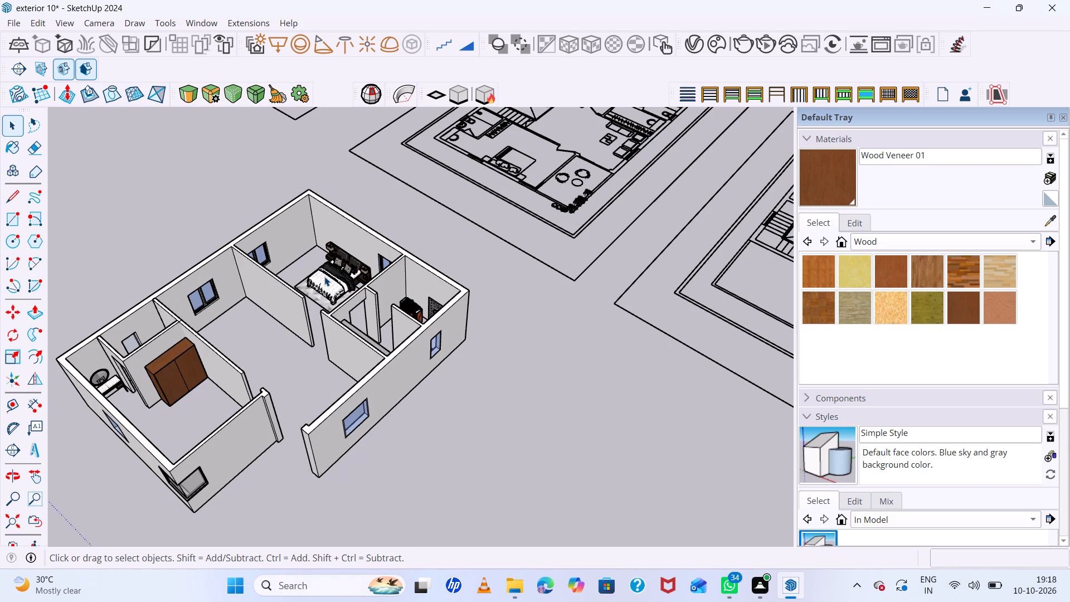
scroll(356, 340, down, 6)
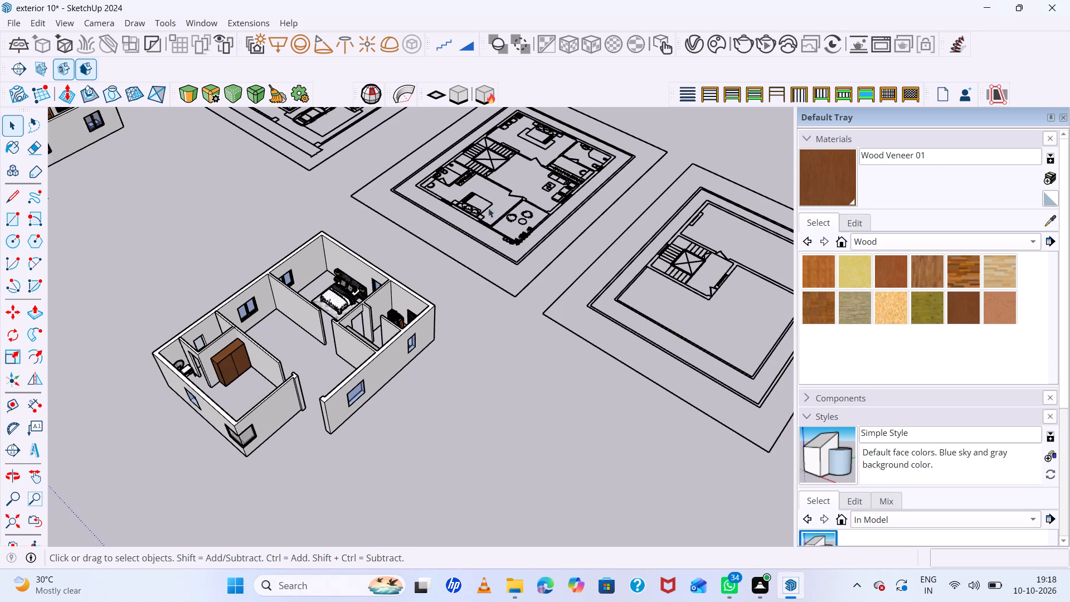
scroll(512, 119, up, 4)
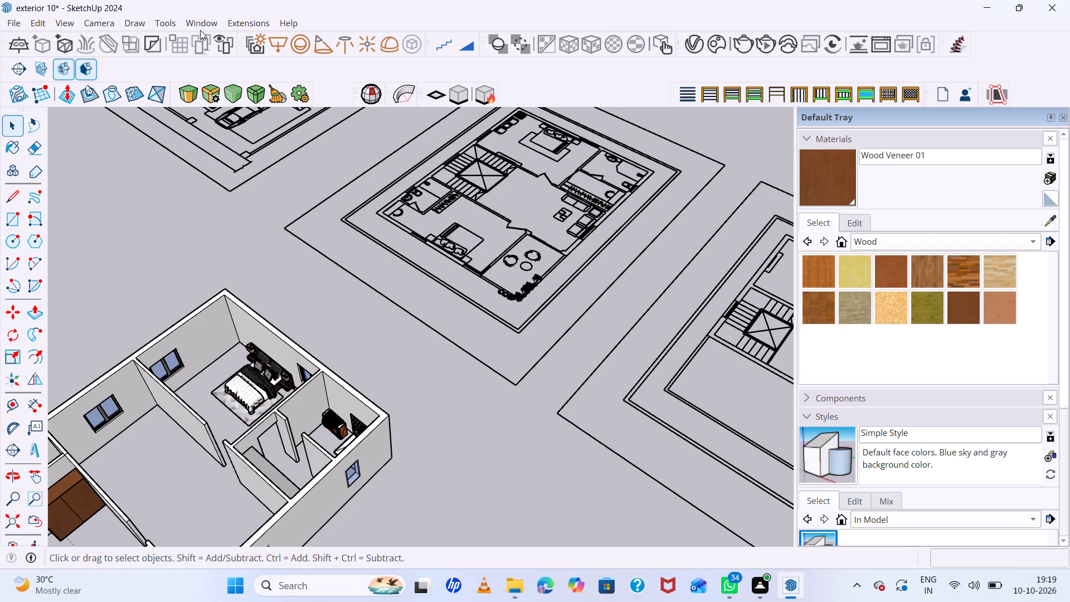
Search 3D Warehouse for "table and chairs".
click(202, 20)
click(265, 138)
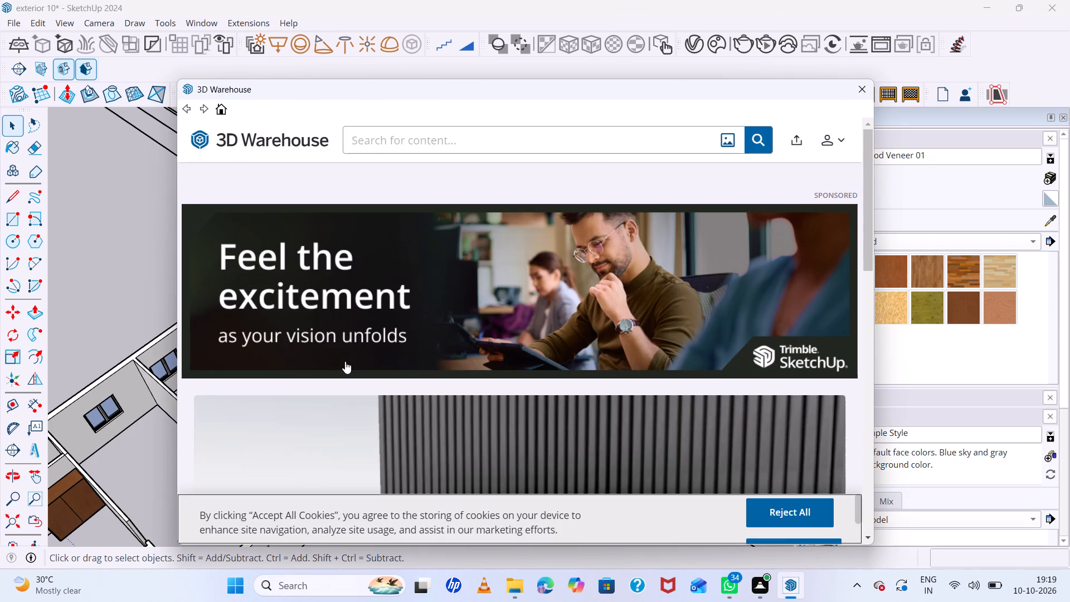
click(391, 145)
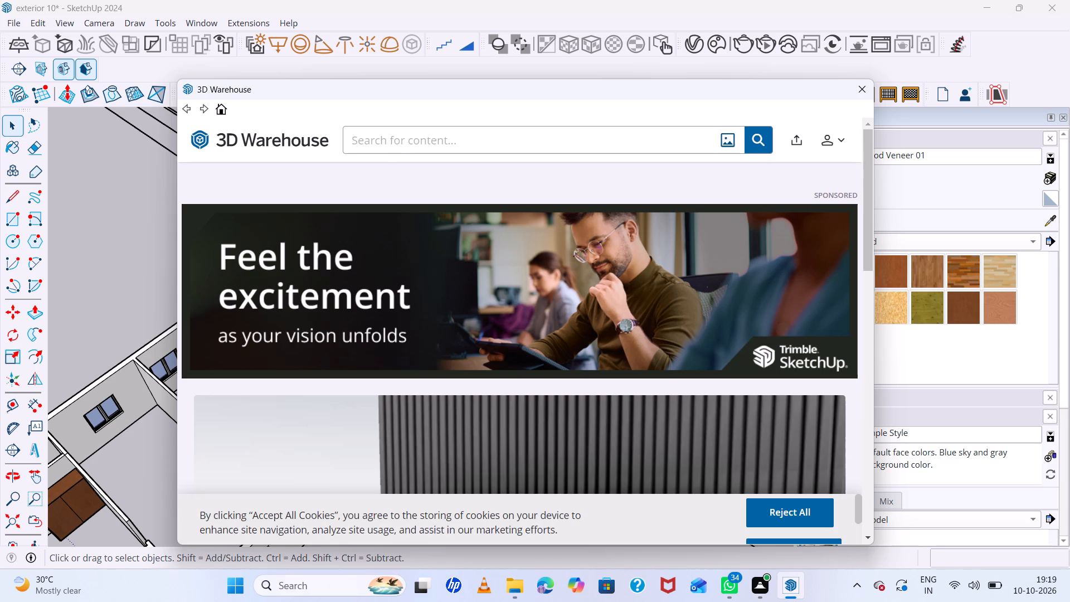
key(t)
text(able)
key(space)
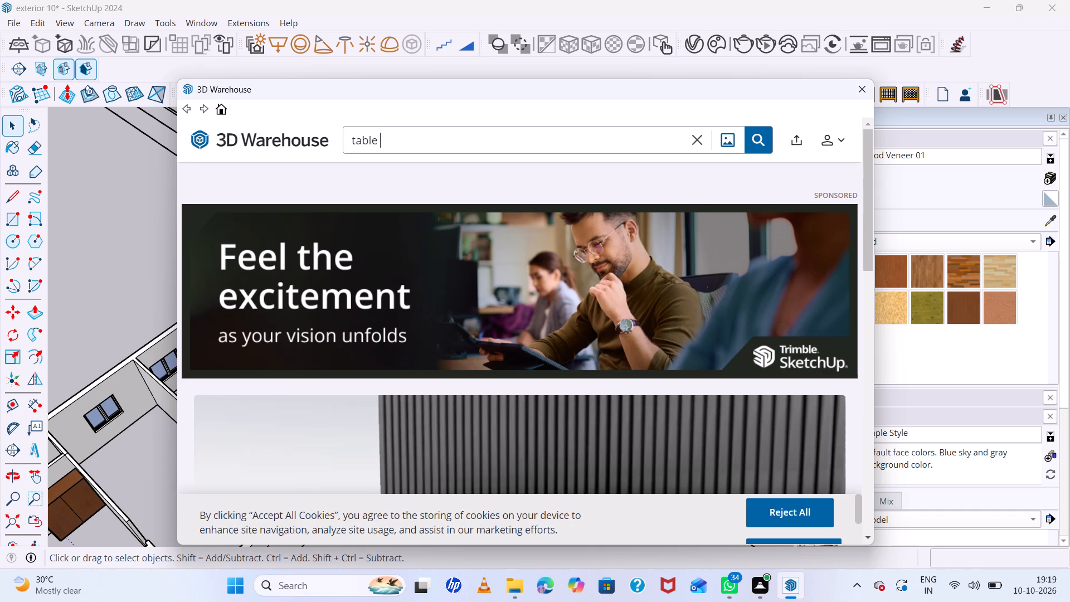
text(and ch)
text(airs)
key(Return)
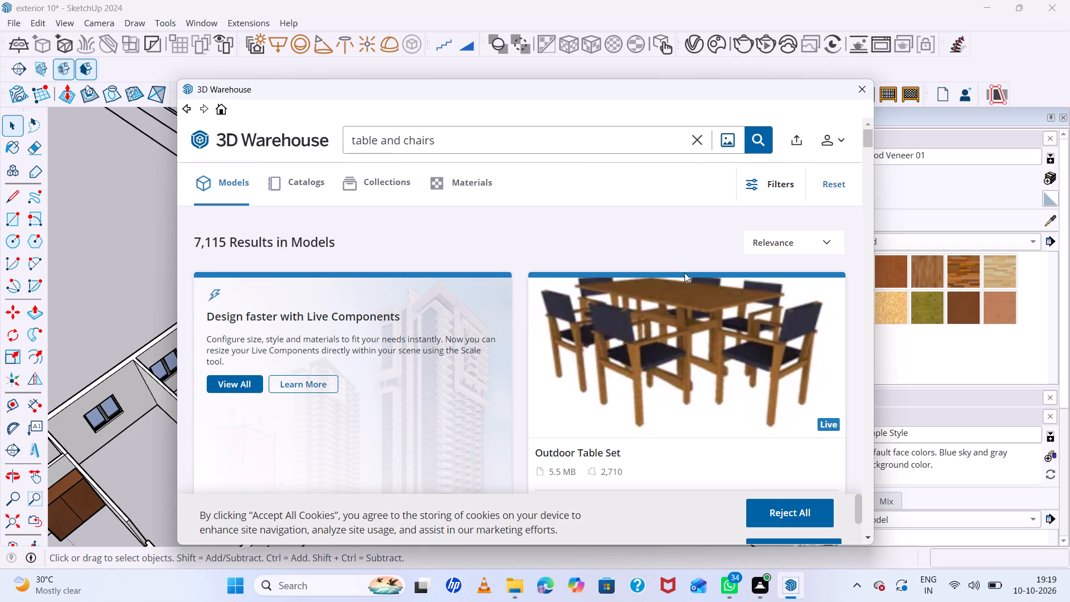
Browse the "table and chairs" search results for a set that suits the upper-floor plan.
scroll(624, 300, down, 8)
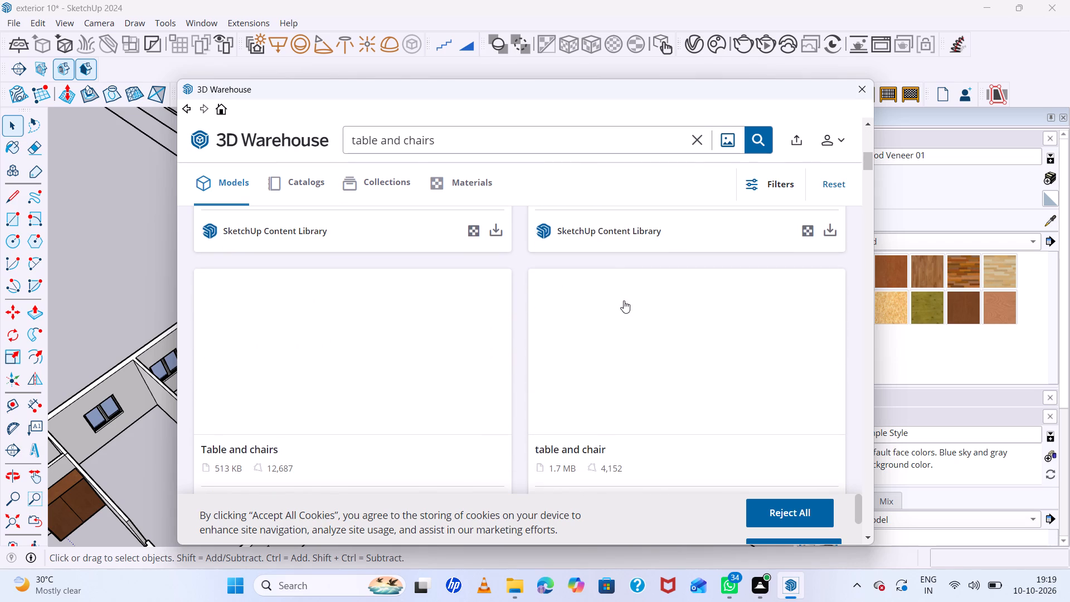
scroll(609, 299, down, 1)
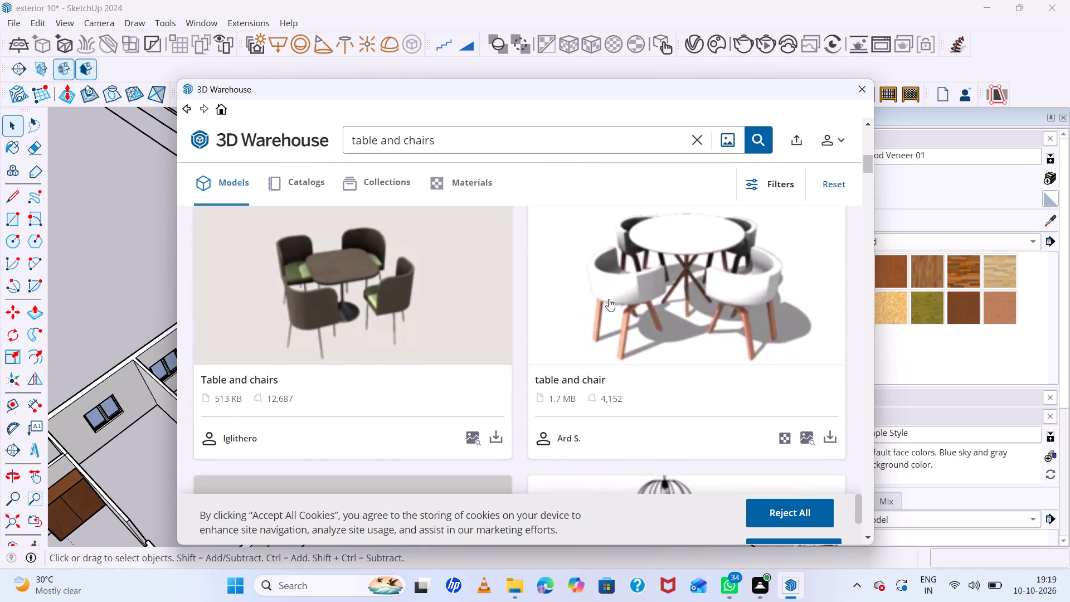
scroll(609, 299, down, 1)
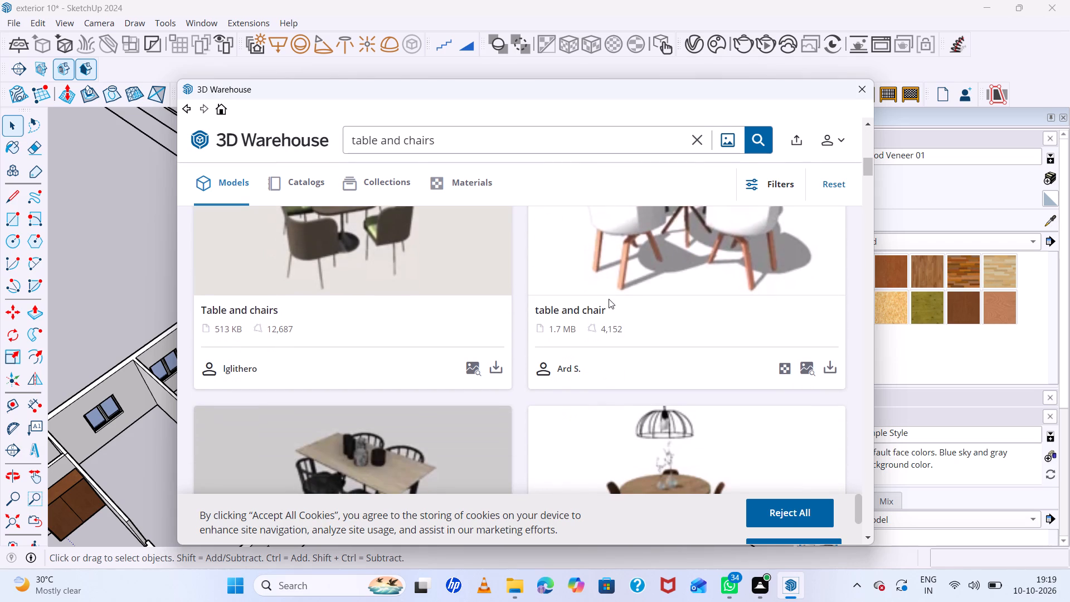
scroll(609, 299, down, 1)
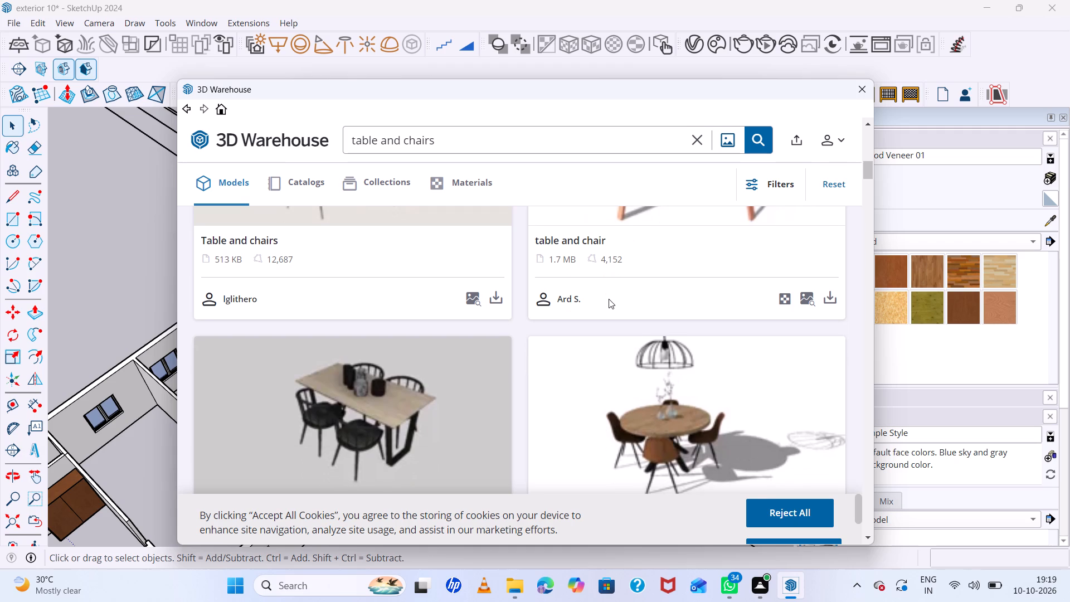
scroll(609, 299, down, 6)
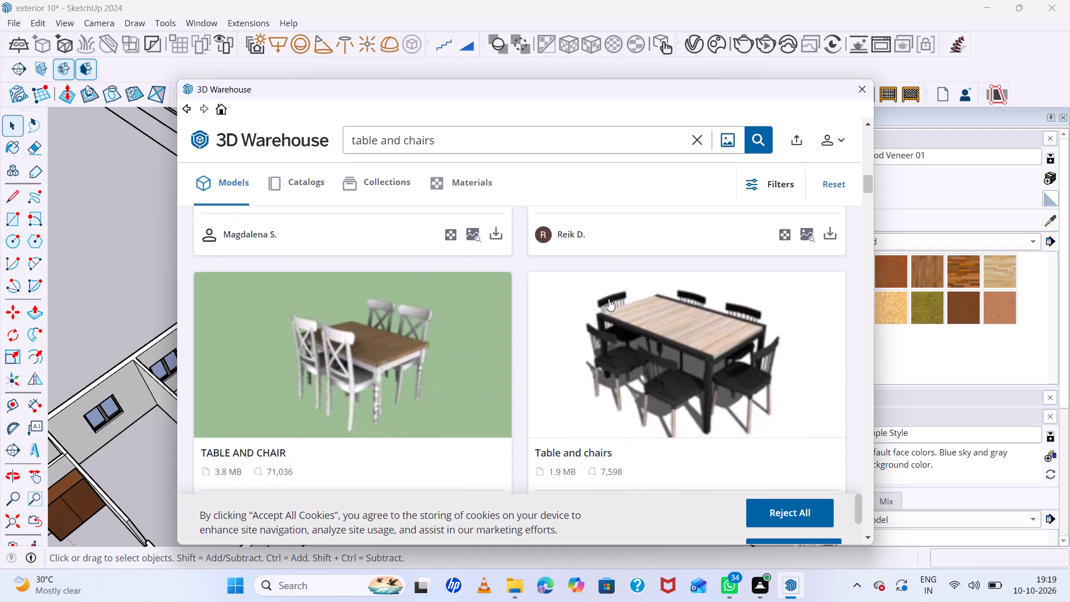
scroll(609, 299, down, 4)
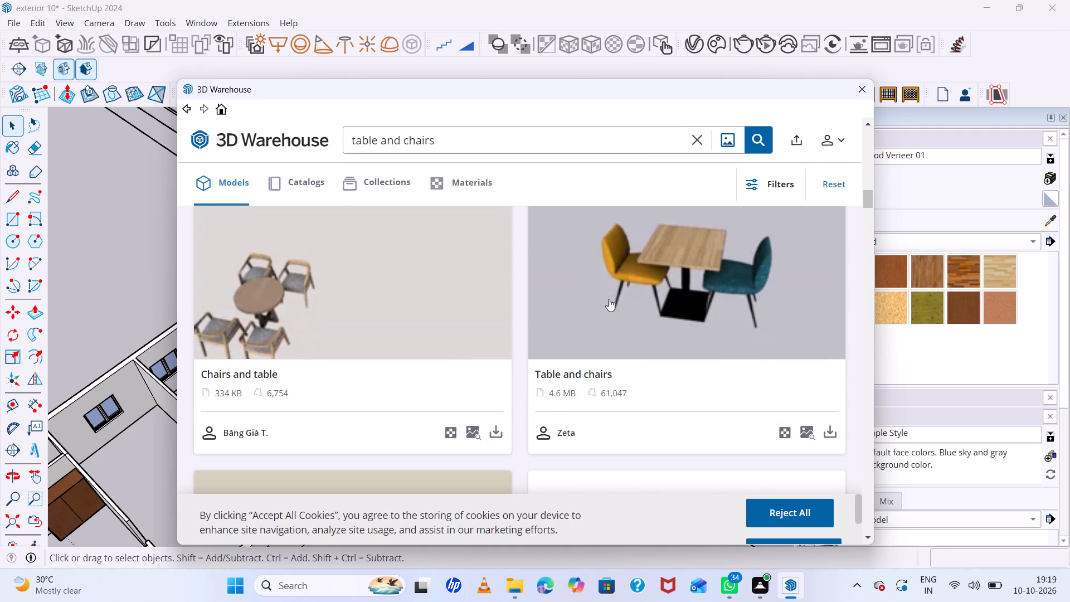
scroll(609, 299, down, 7)
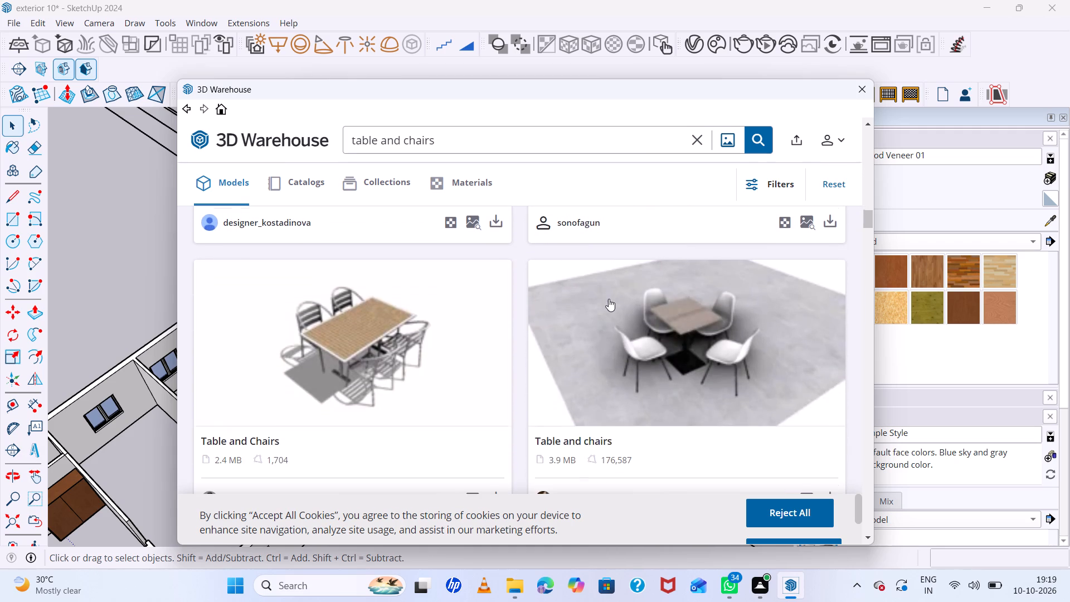
scroll(609, 299, down, 9)
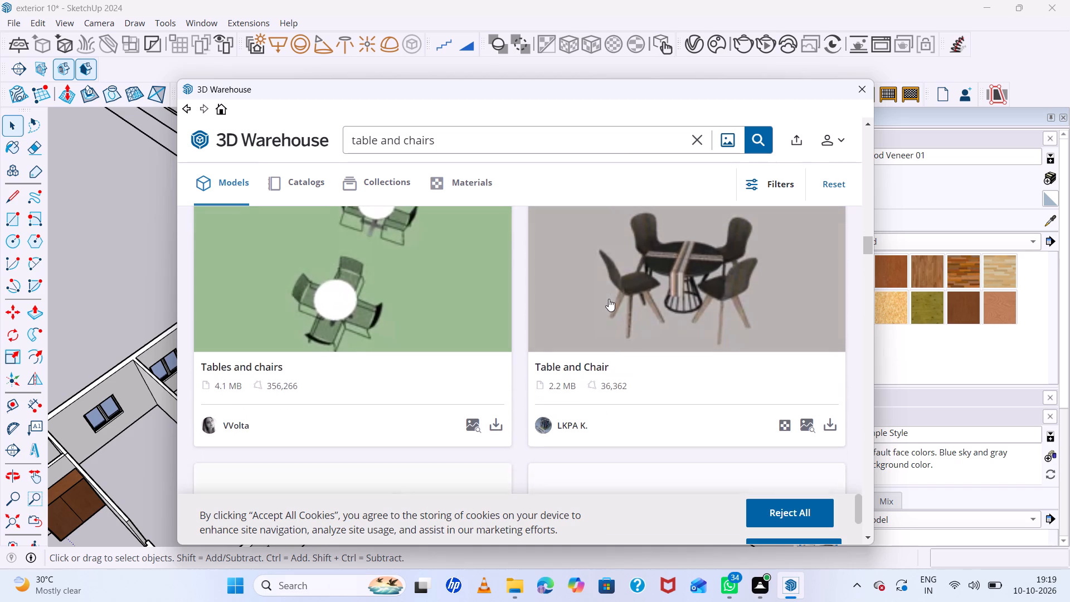
scroll(609, 299, down, 7)
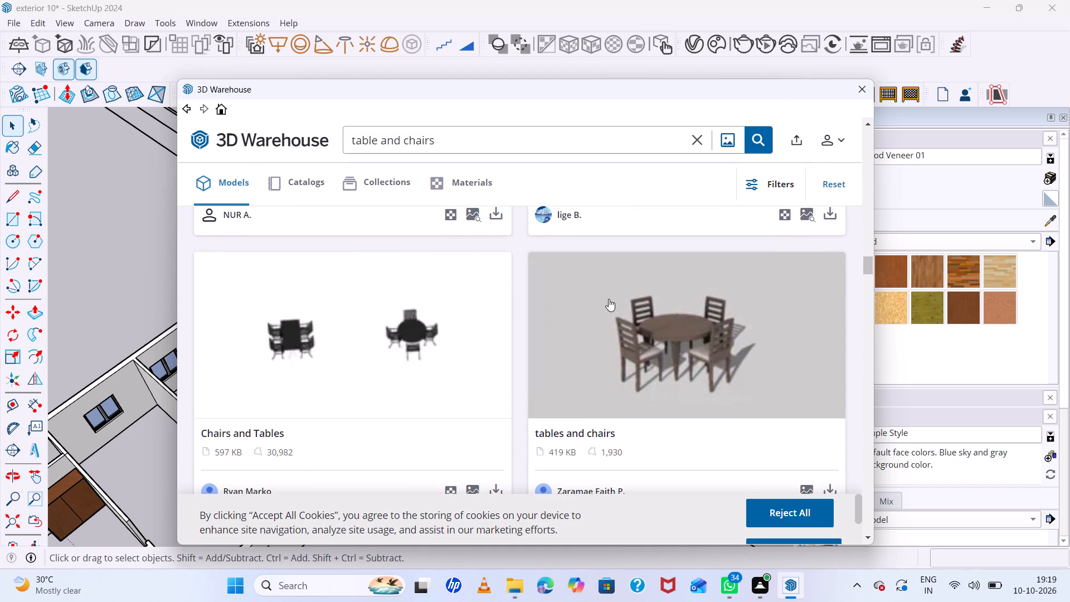
scroll(609, 299, down, 8)
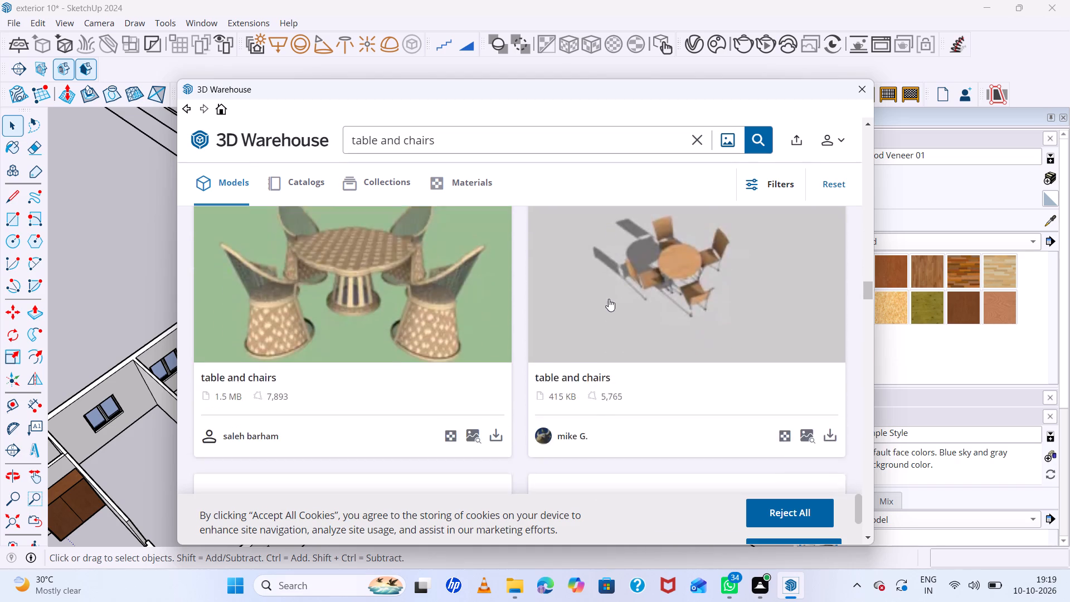
scroll(609, 299, down, 11)
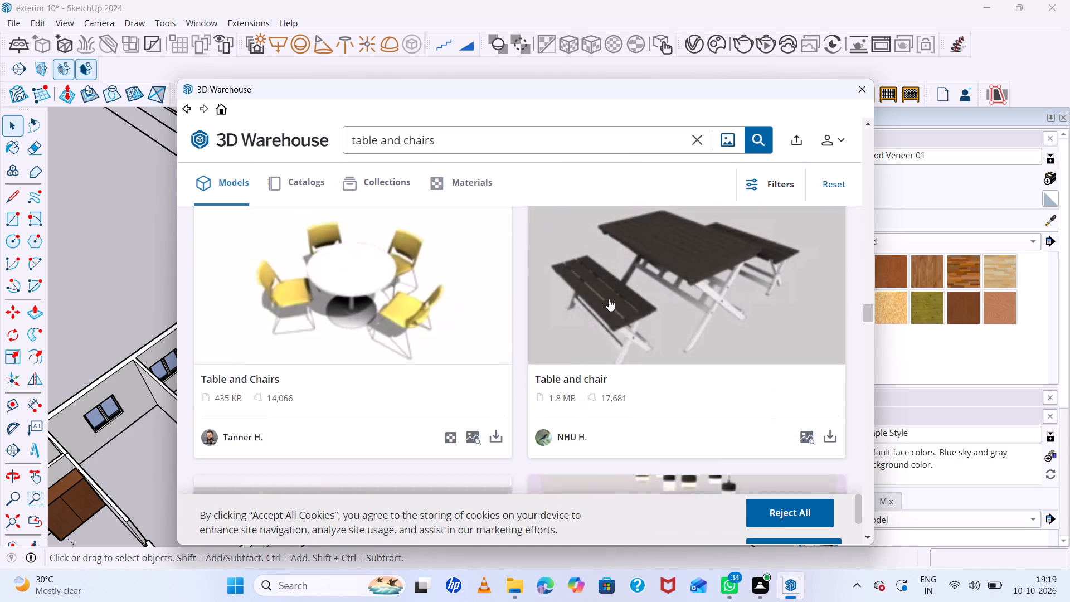
scroll(609, 299, down, 9)
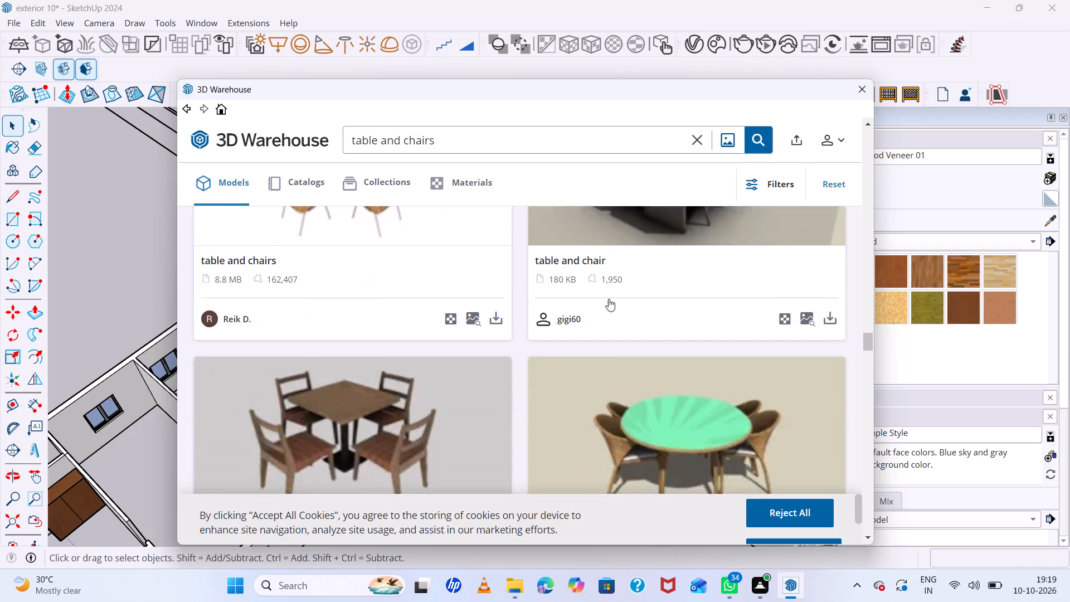
scroll(609, 299, down, 7)
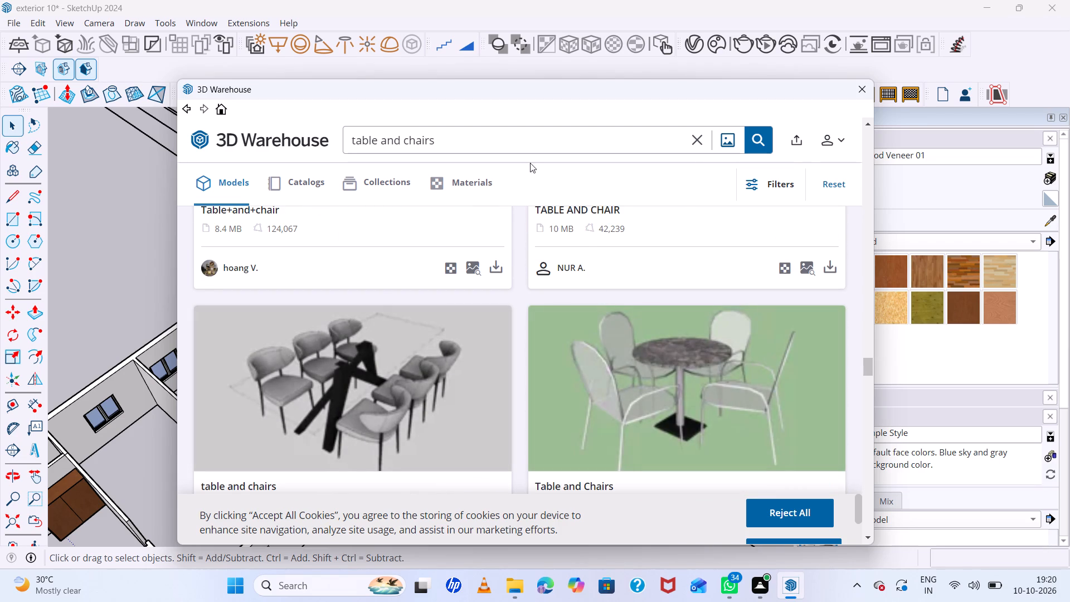
Search 3D Warehouse for "table and two chairs".
click(464, 139)
key(BackSpace)
key(BackSpace)
key(BackSpace)
key(BackSpace)
key(BackSpace)
key(BackSpace)
key(BackSpace)
key(BackSpace)
key(BackSpace)
key(BackSpace)
key(BackSpace)
key(space)
text(a)
text(nd)
key(space)
key(t)
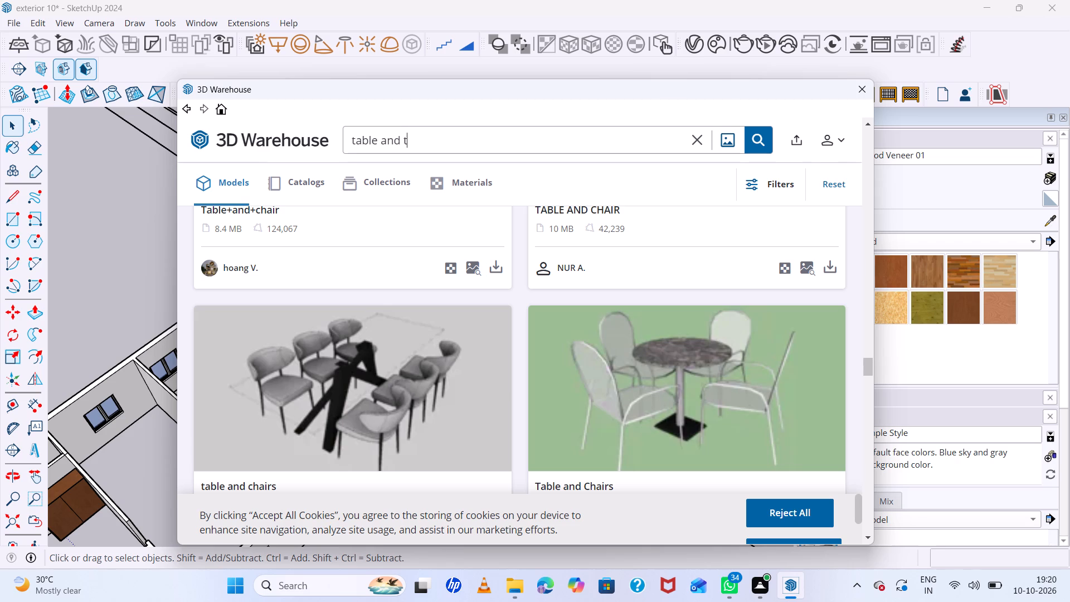
text(wo)
key(space)
text(cha)
text(ir)
key(s)
key(Return)
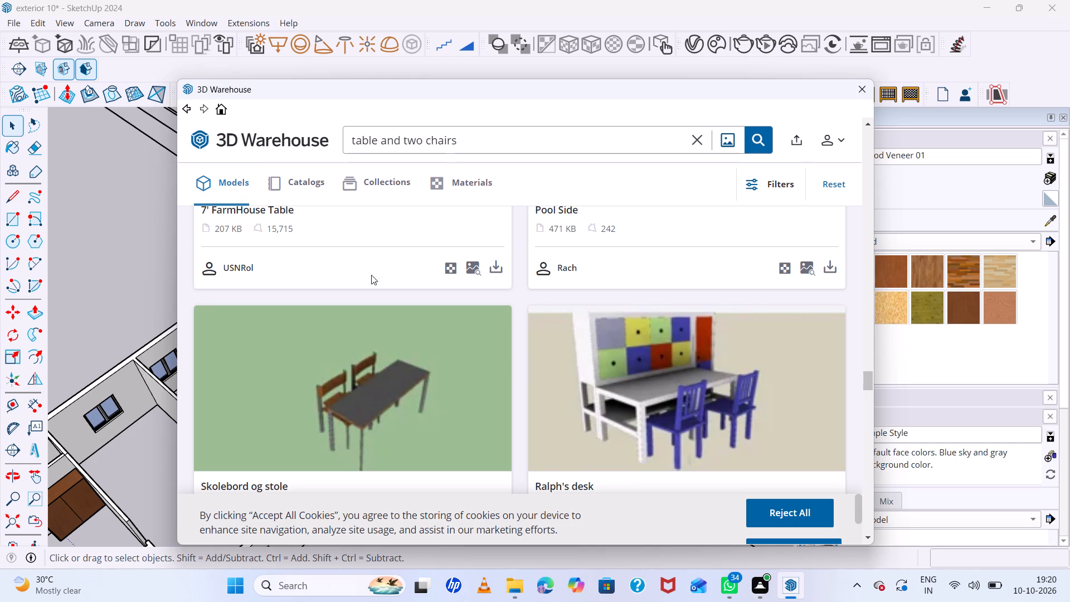
Find the "Outdoor coffee table" model with an armchair among the results and load it directly into the SketchUp model.
scroll(424, 386, down, 7)
scroll(491, 376, down, 7)
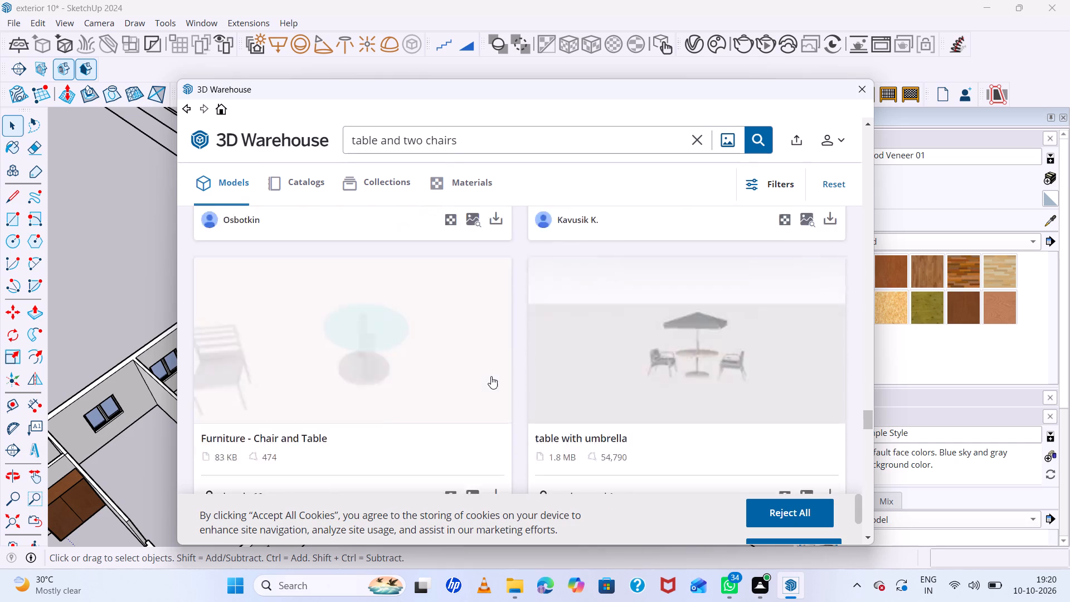
scroll(491, 376, down, 7)
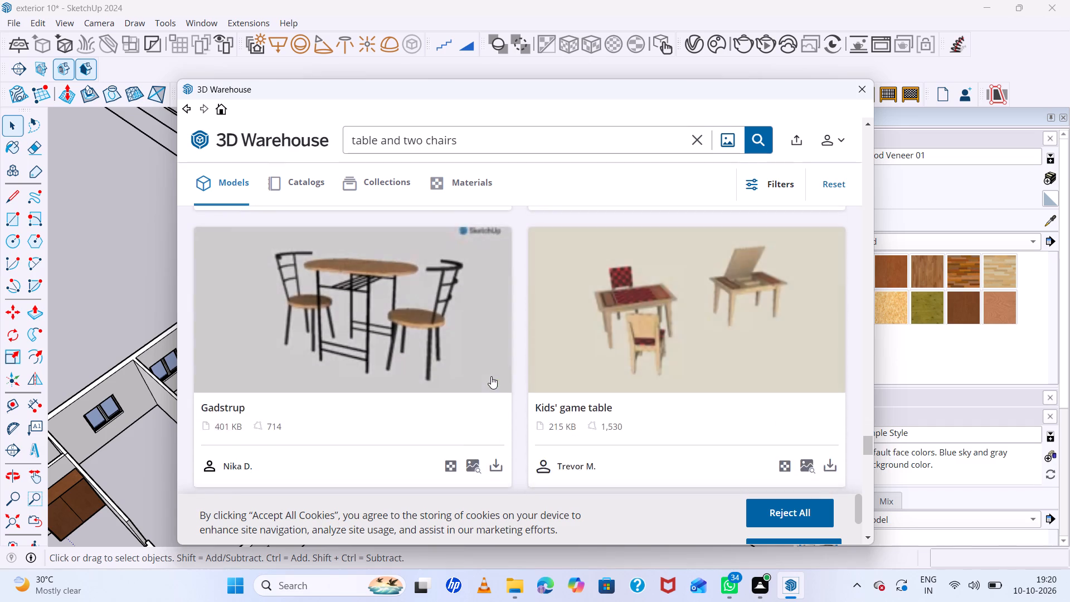
scroll(491, 376, down, 14)
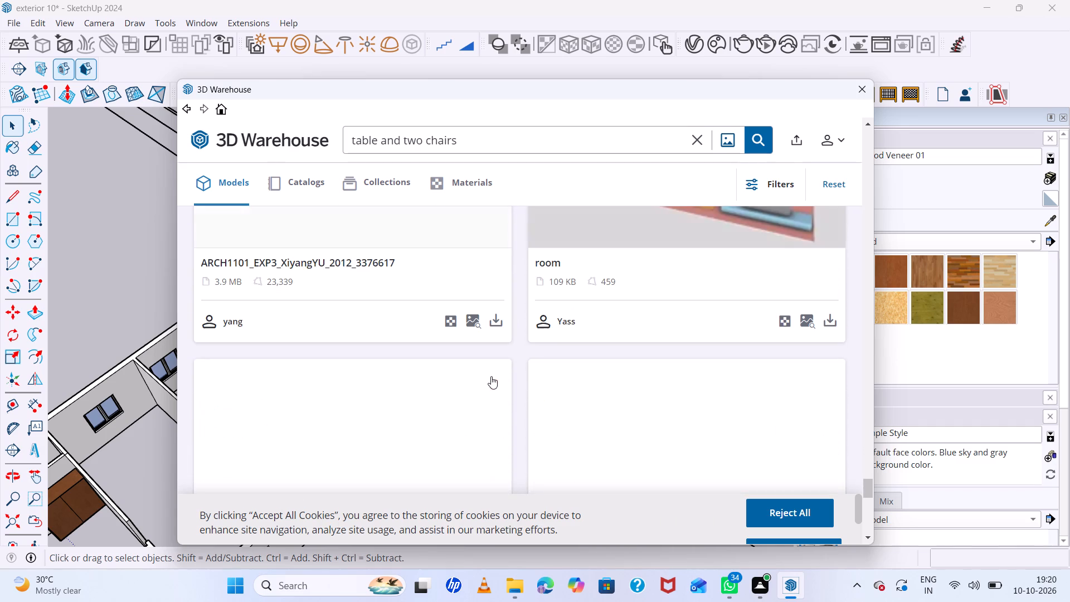
scroll(491, 376, down, 10)
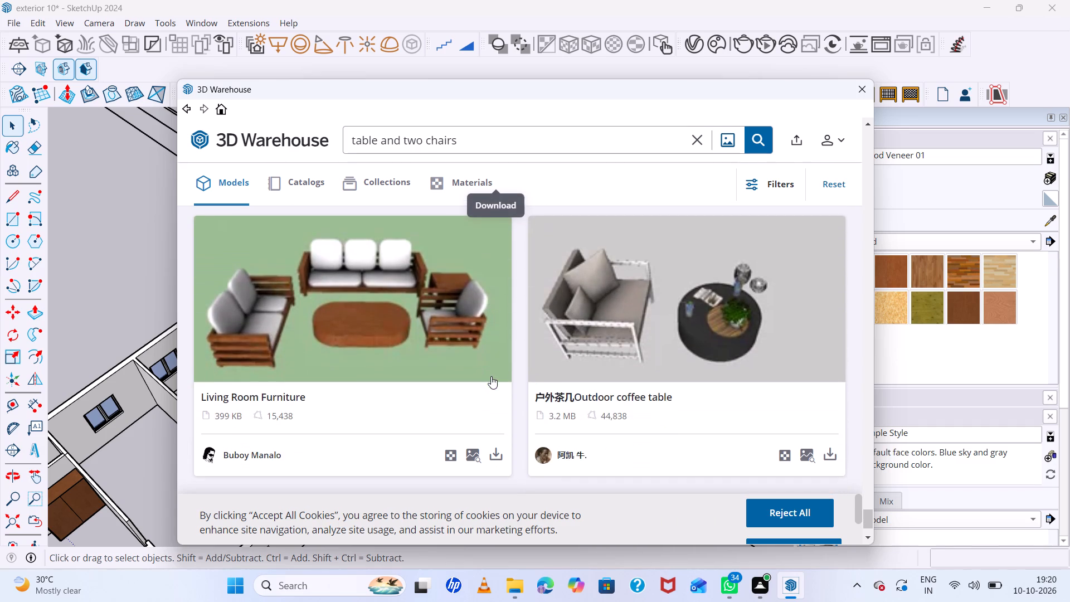
click(623, 323)
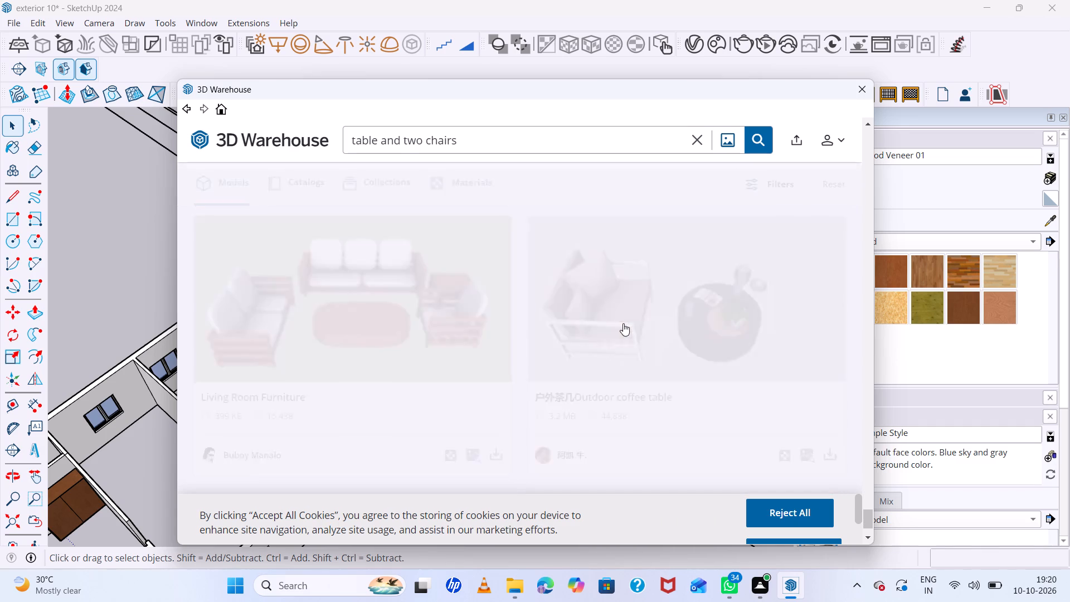
scroll(561, 327, down, 7)
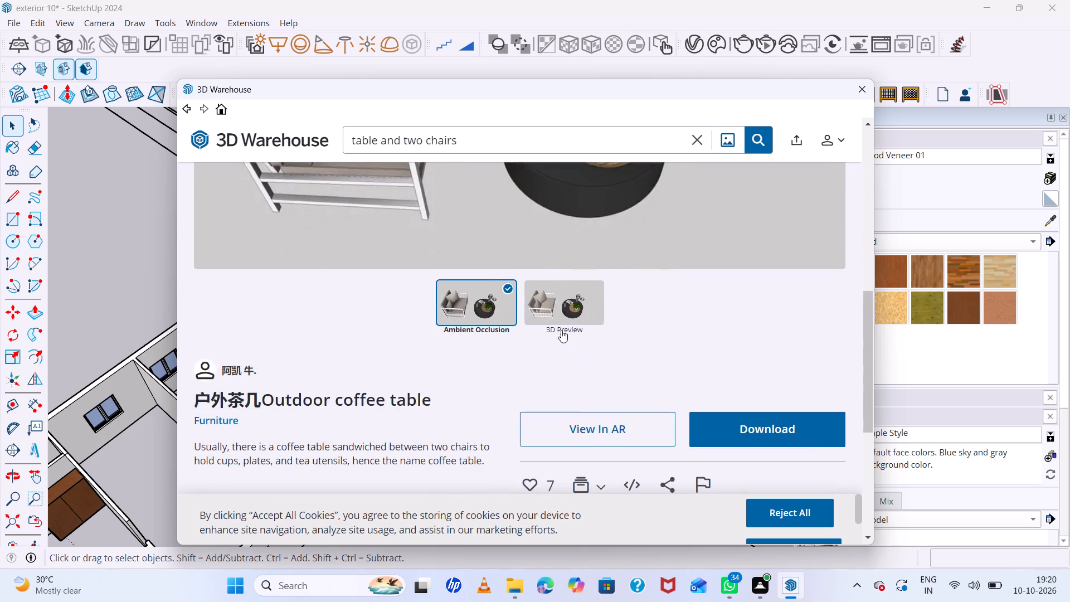
scroll(570, 336, down, 2)
click(717, 289)
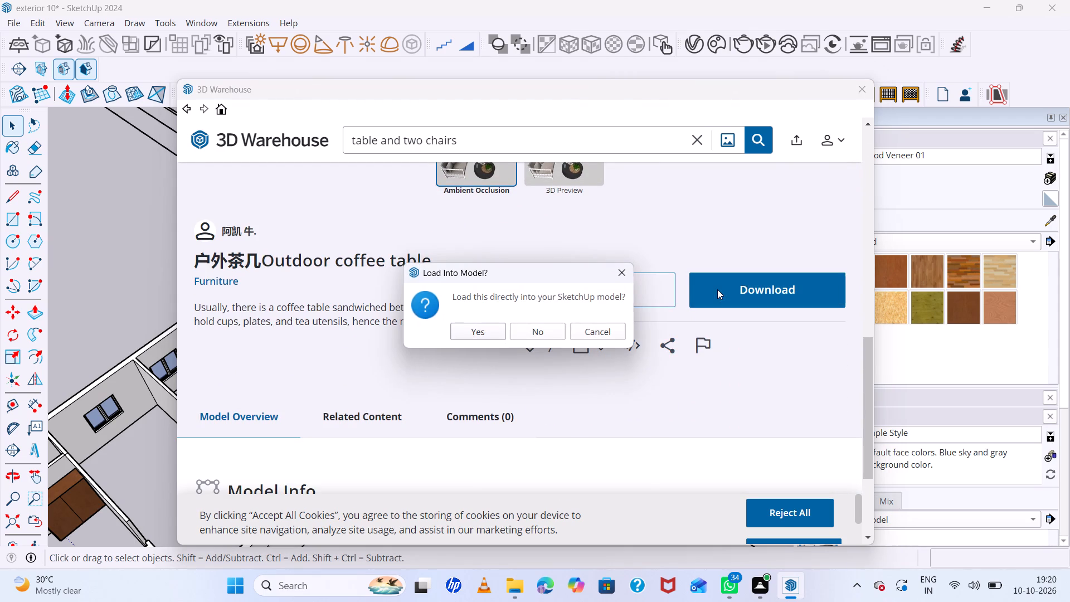
click(475, 332)
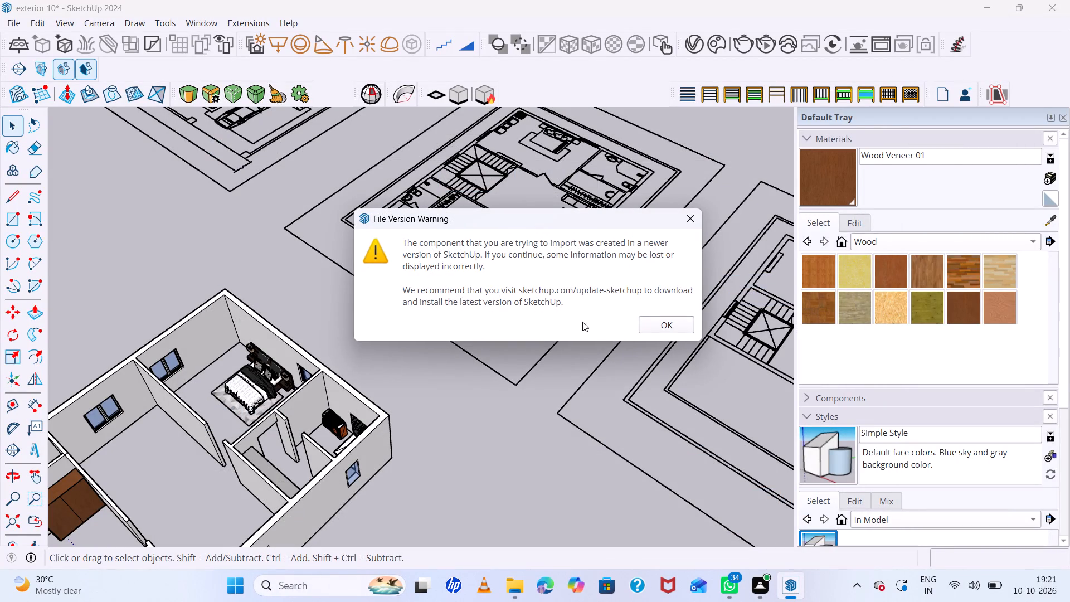
click(654, 326)
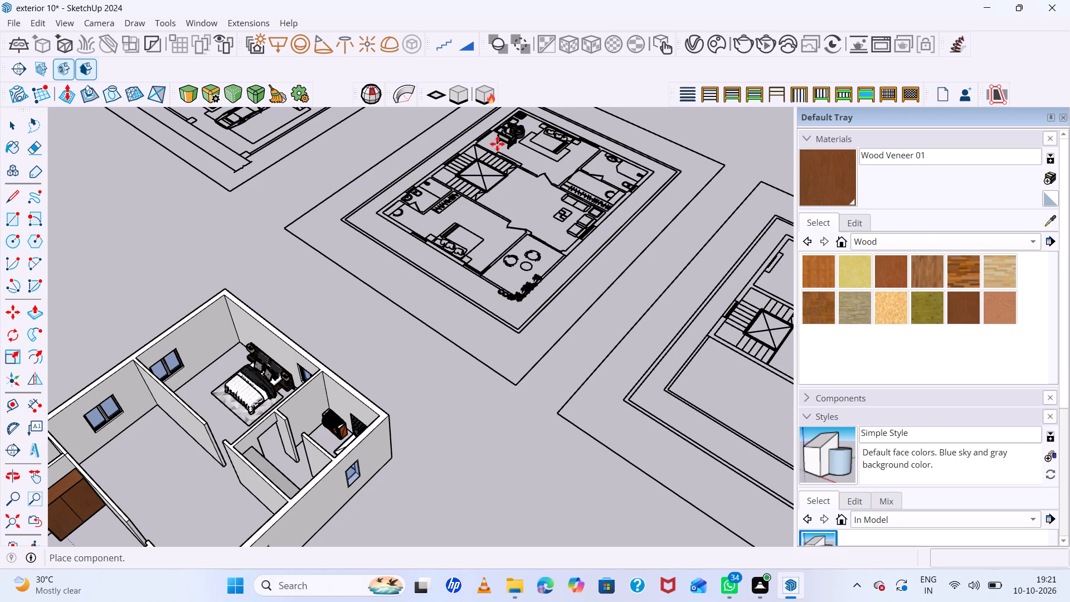
Place the loaded armchair-and-coffee-table set on the ground just outside the upper floor's bedroom and bathroom walls.
scroll(553, 178, down, 7)
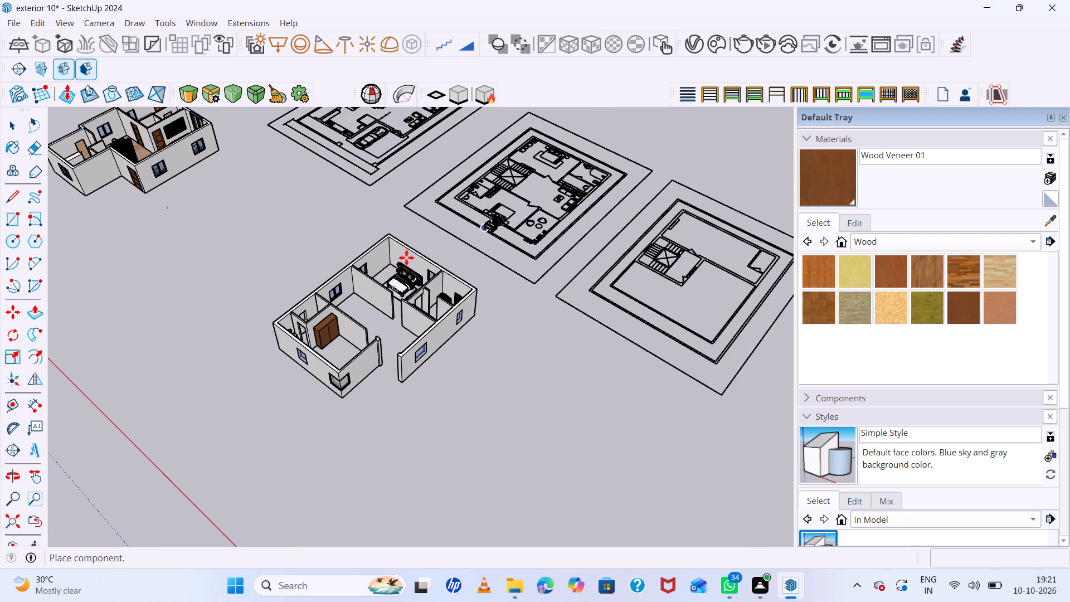
scroll(406, 258, up, 20)
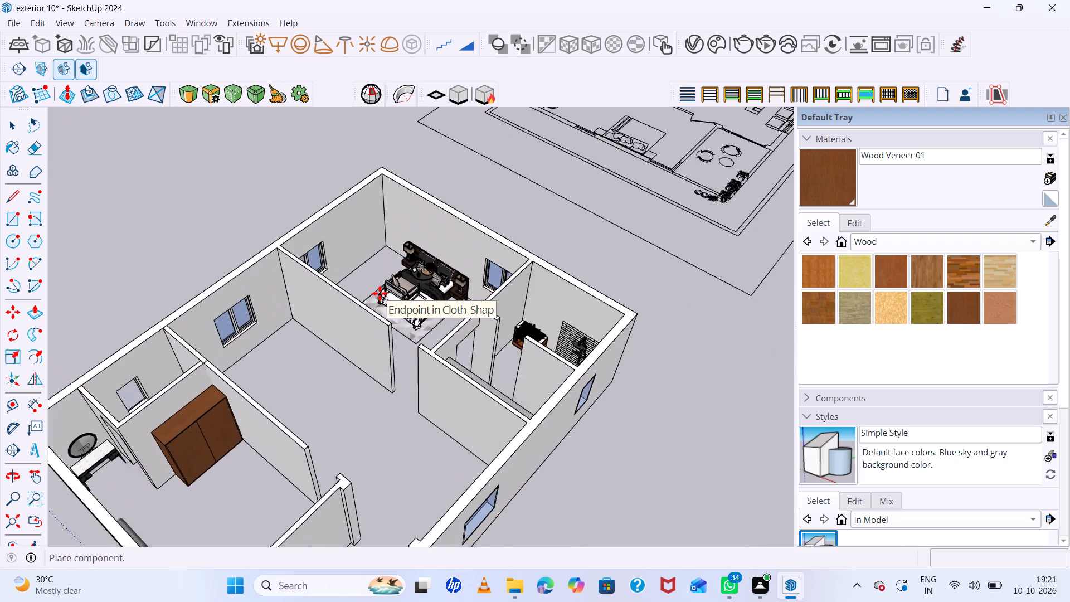
scroll(380, 293, up, 1)
middle_drag(380, 293, 357, 333)
scroll(366, 277, up, 3)
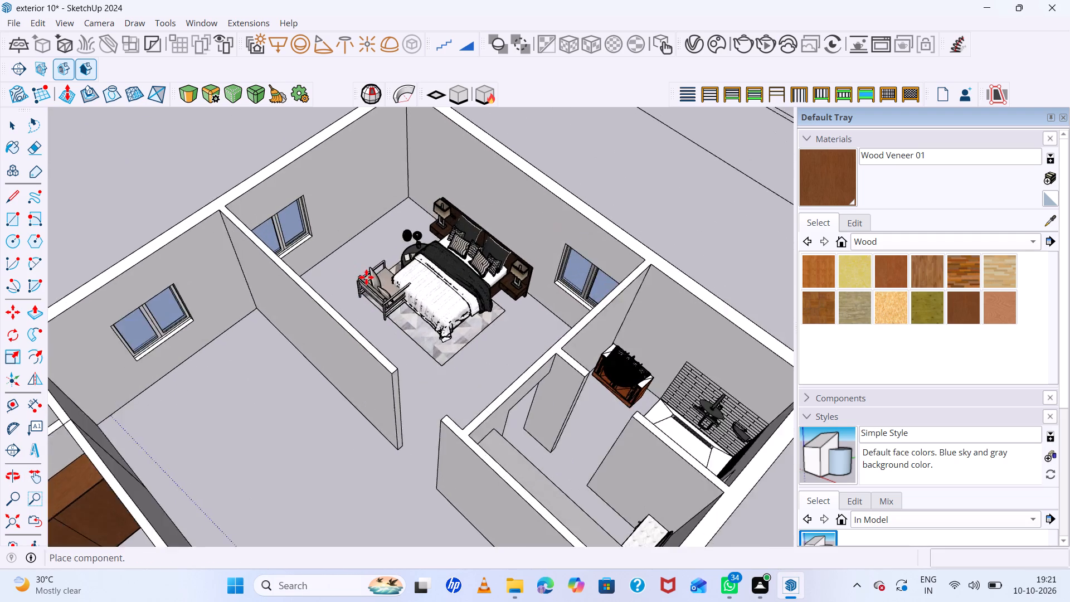
scroll(366, 277, up, 2)
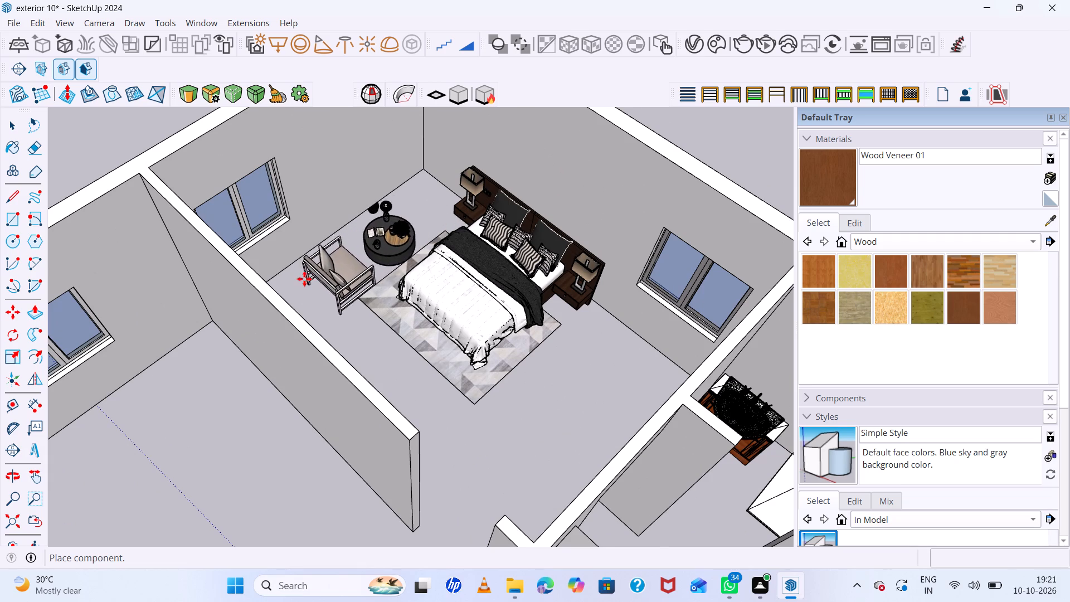
scroll(304, 279, down, 14)
scroll(304, 279, down, 7)
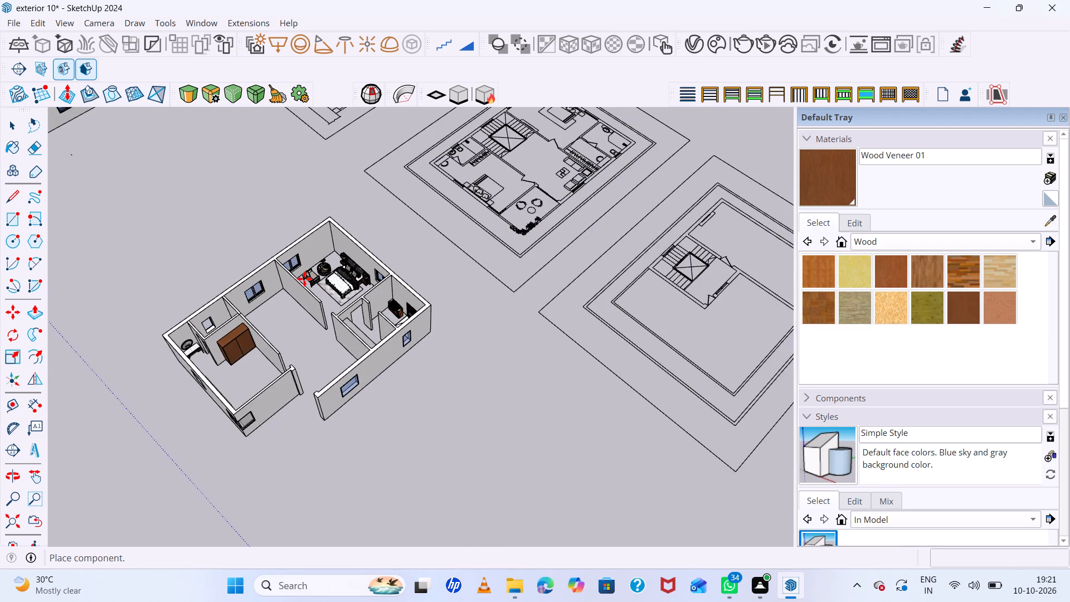
scroll(304, 279, down, 6)
scroll(304, 279, up, 3)
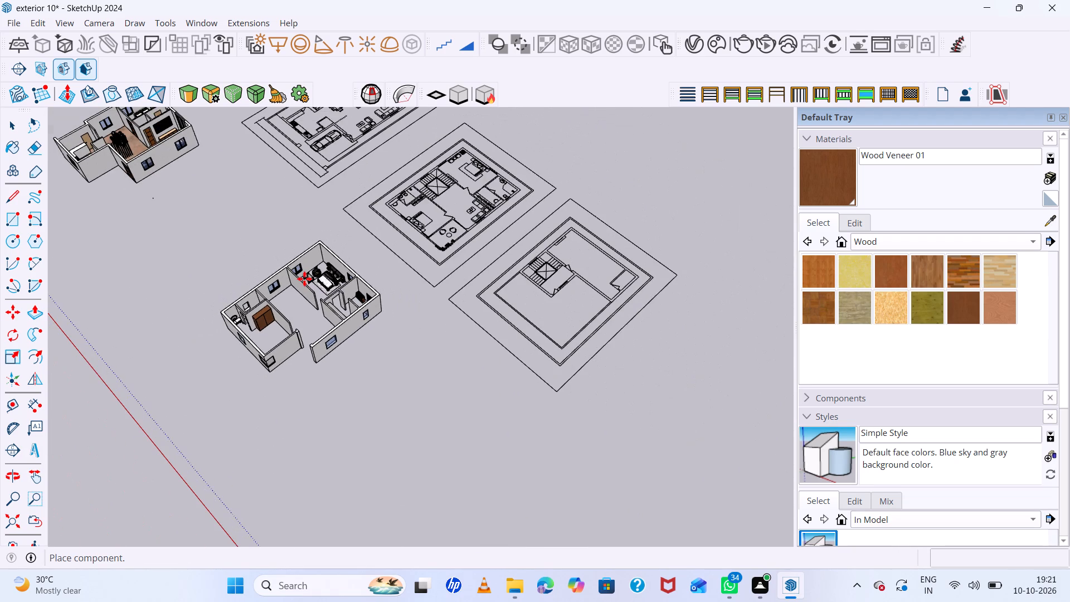
scroll(304, 279, up, 16)
scroll(304, 279, up, 6)
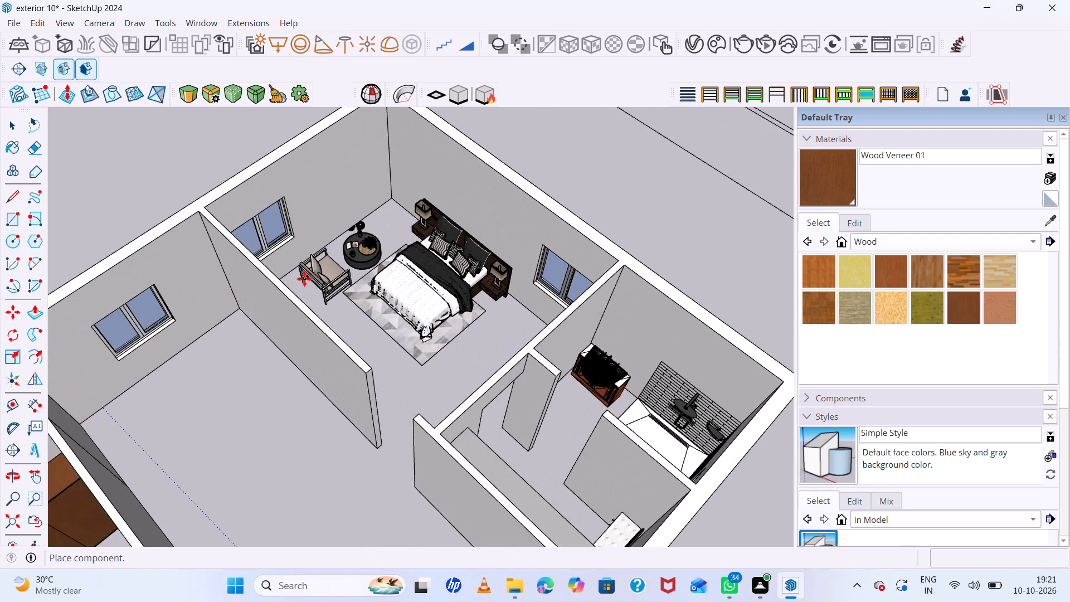
scroll(304, 279, down, 7)
middle_drag(309, 283, 319, 332)
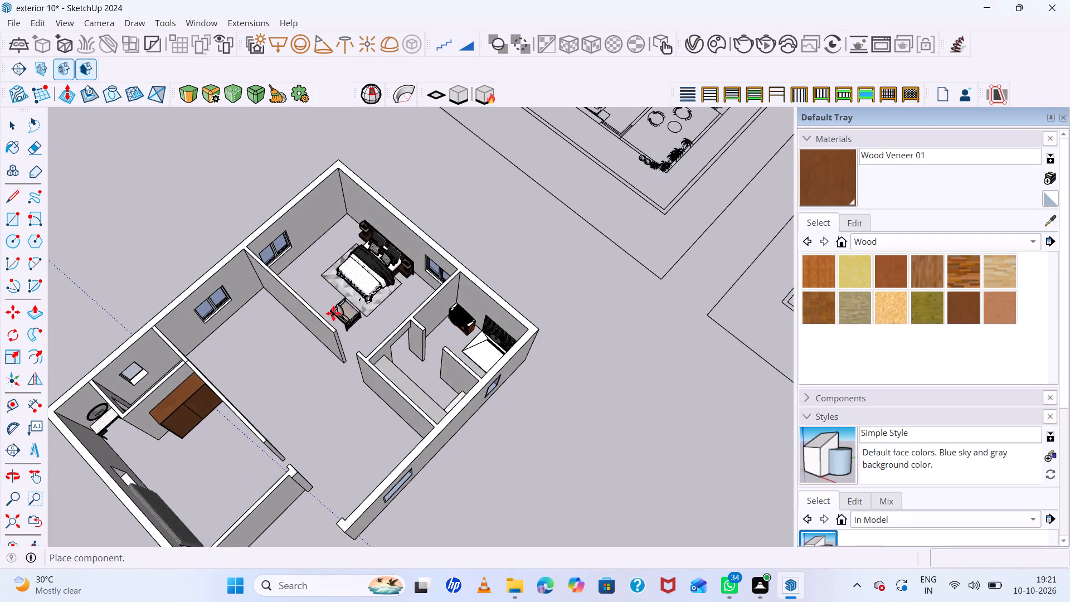
scroll(333, 313, up, 11)
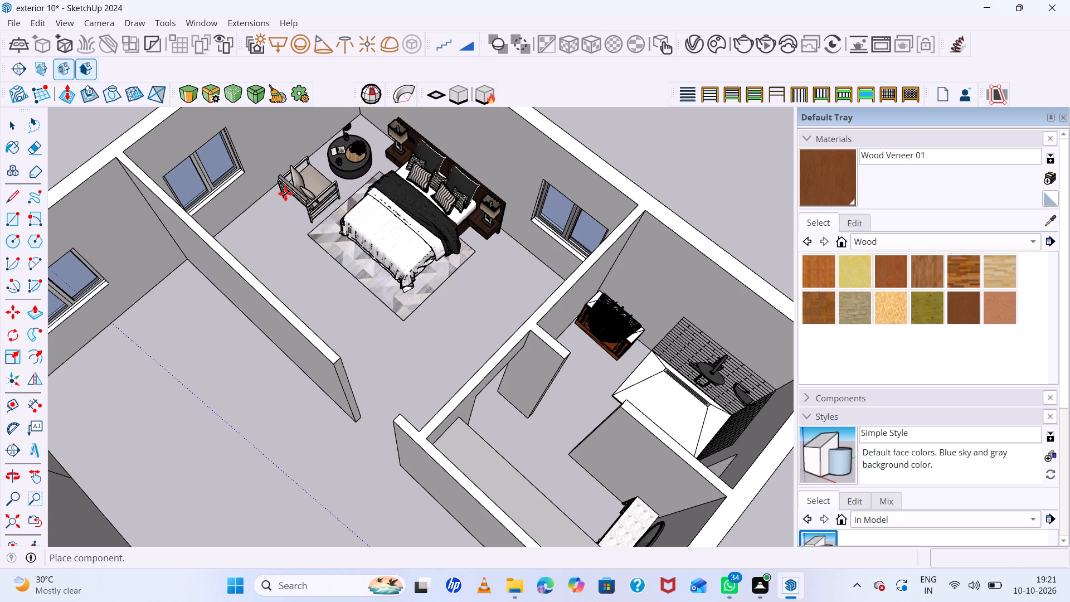
scroll(293, 234, down, 11)
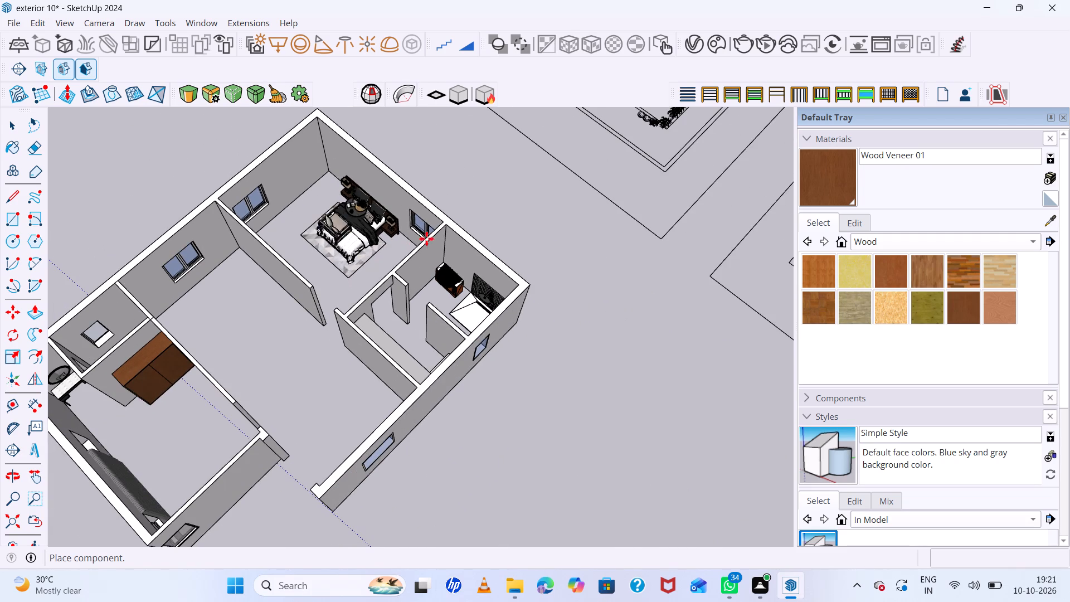
click(492, 212)
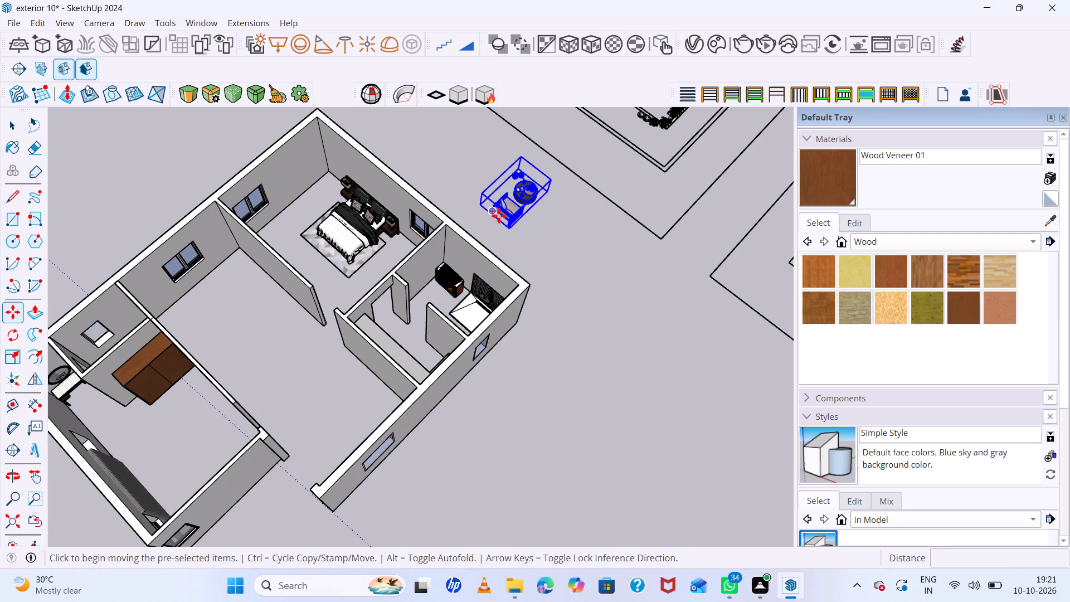
Rotate the armchair-and-coffee-table set 90 degrees on the ground plane about its lower corner.
key(q)
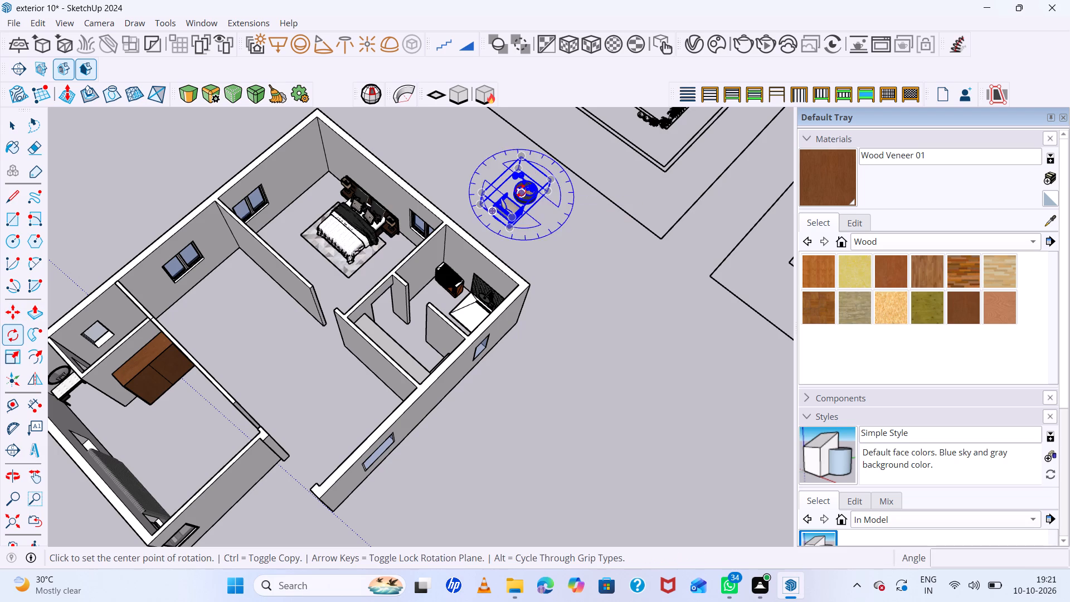
scroll(548, 190, up, 6)
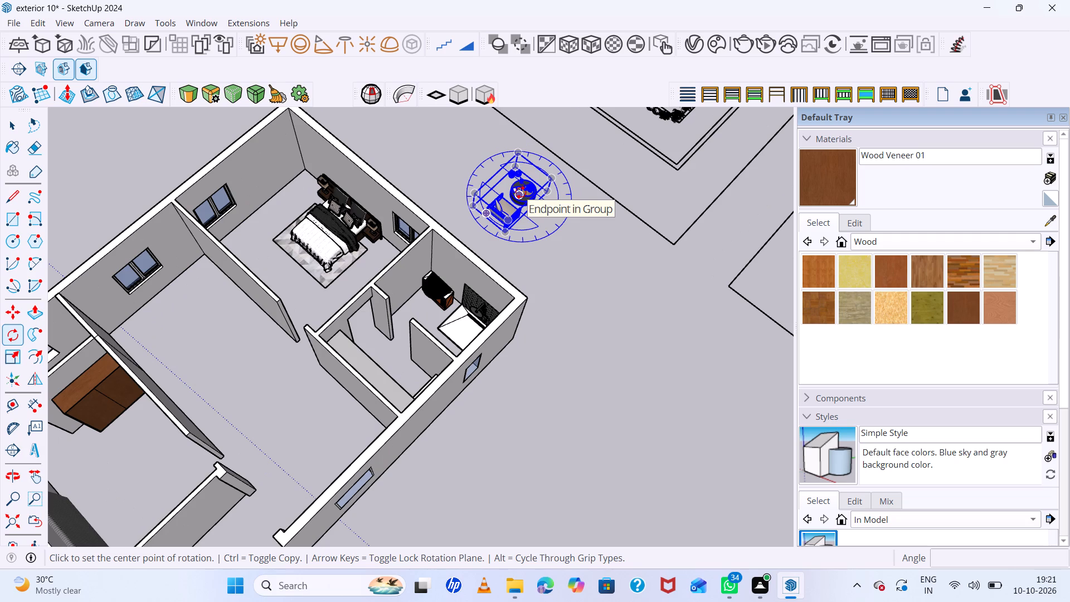
scroll(521, 192, up, 12)
scroll(561, 211, up, 2)
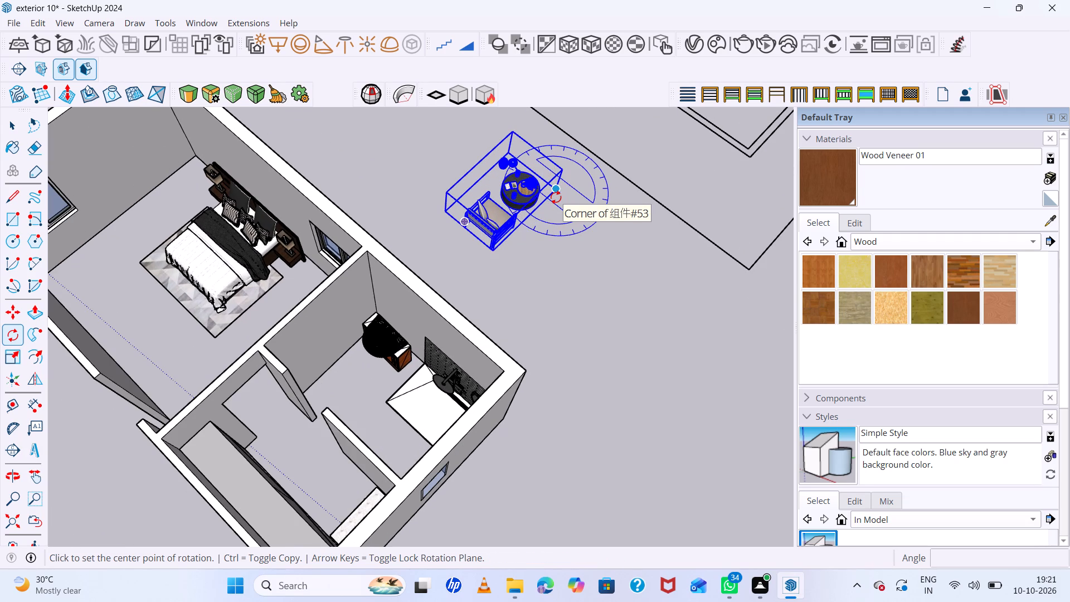
click(555, 191)
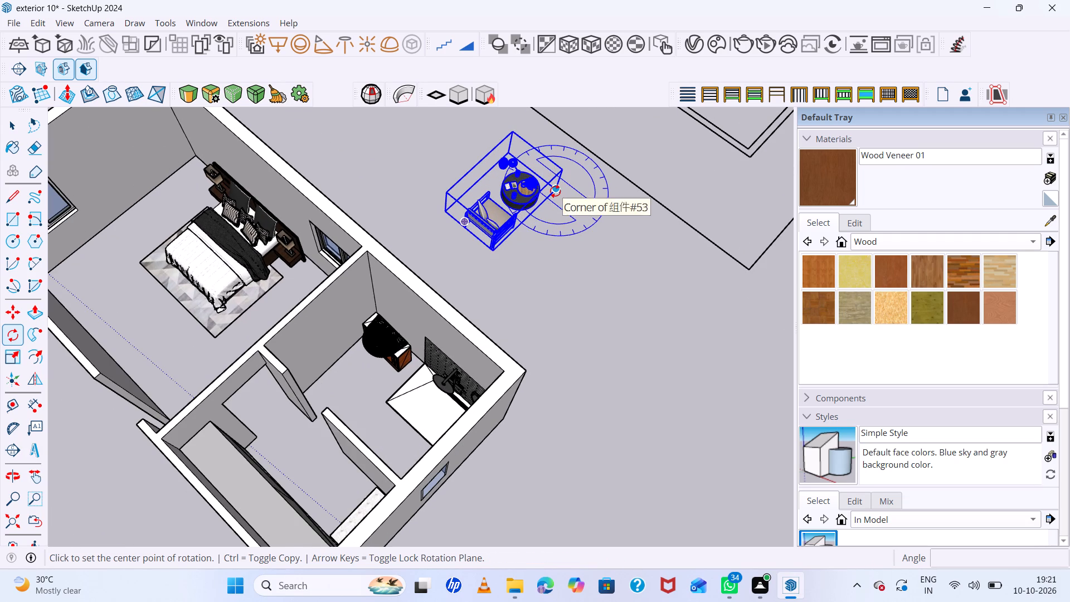
click(629, 236)
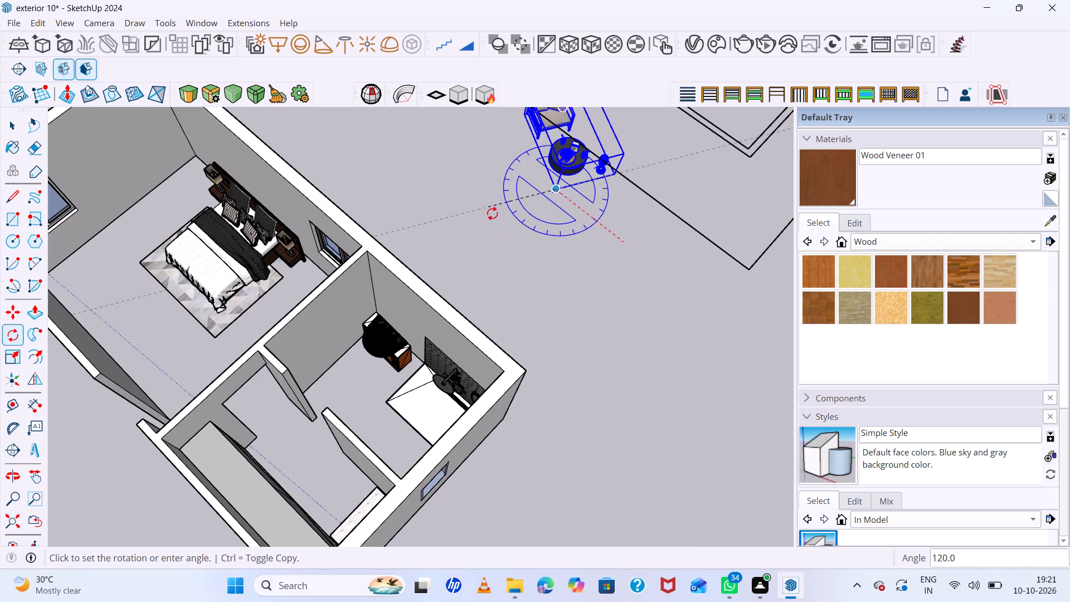
click(504, 249)
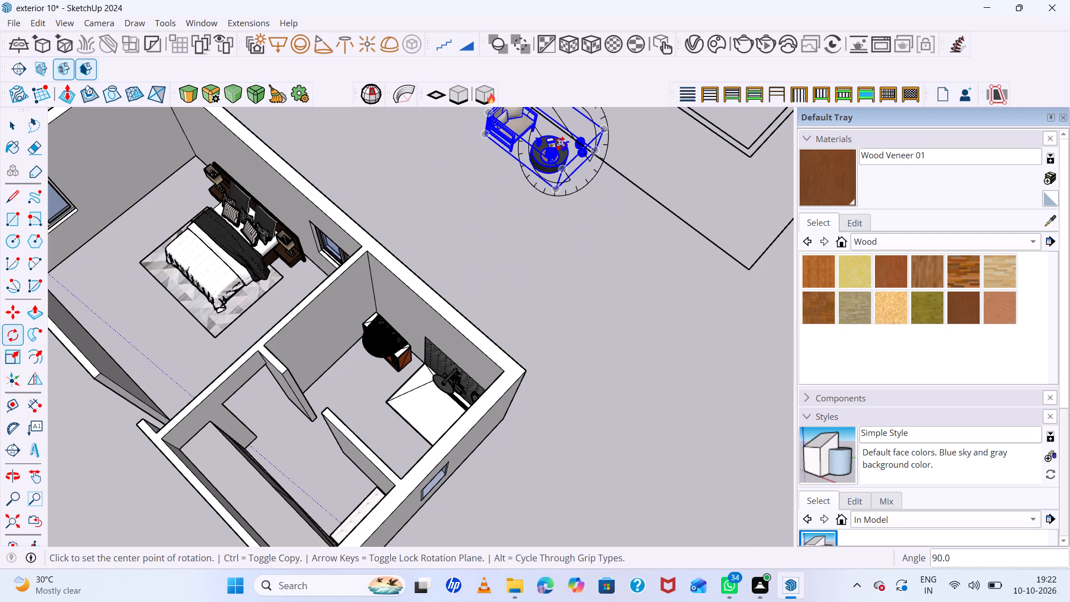
Move the armchair-and-coffee-table set about 31' 10" into the bedroom, between the partition wall and the bed, with the armchair by the window.
scroll(560, 143, down, 3)
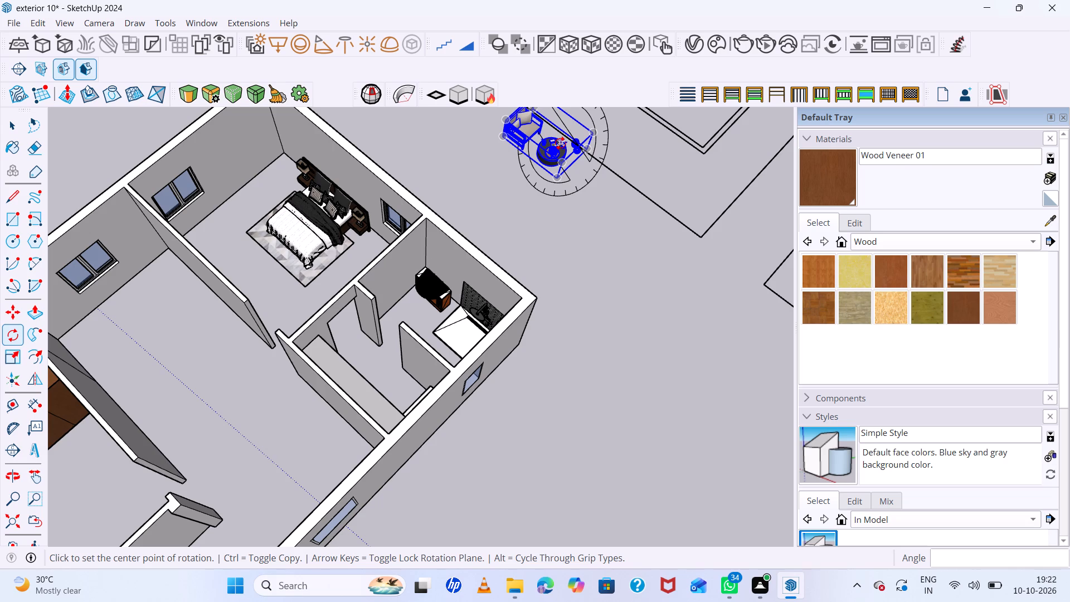
key(m)
click(591, 142)
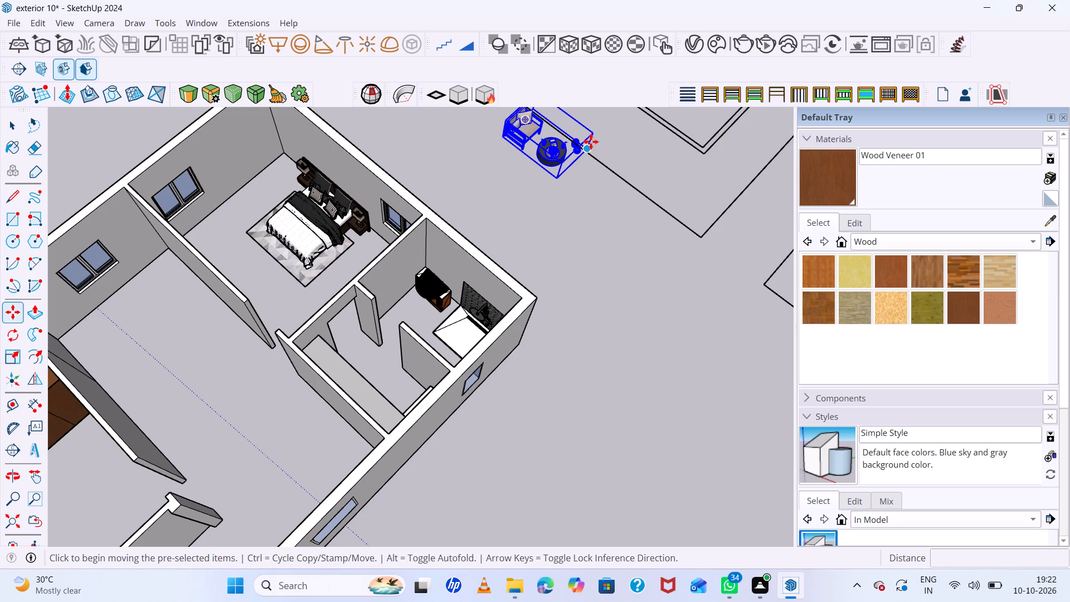
scroll(504, 211, down, 7)
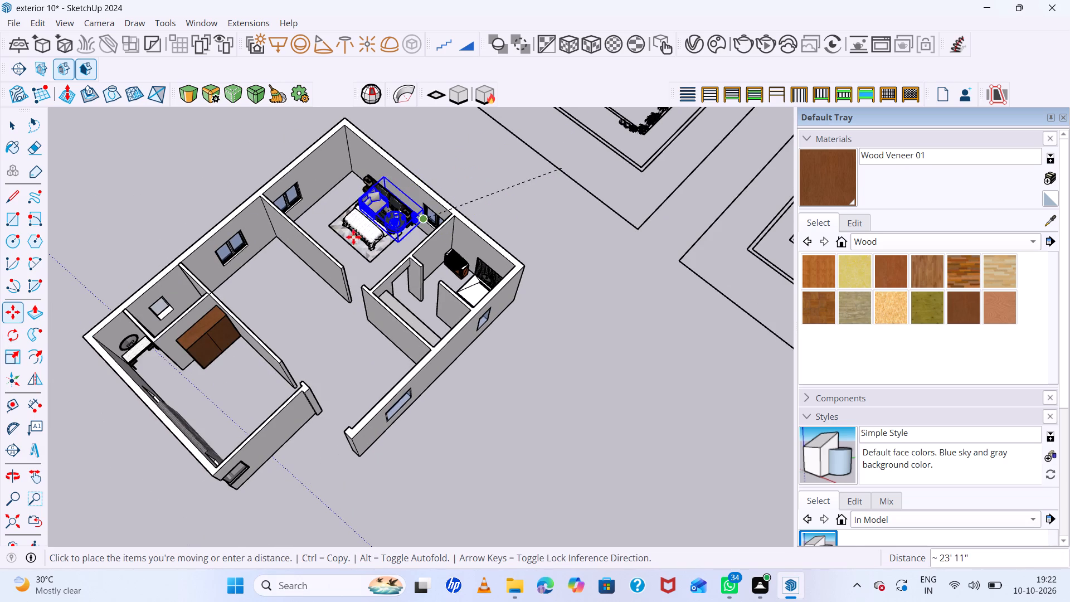
scroll(346, 248, up, 6)
middle_drag(347, 248, 327, 284)
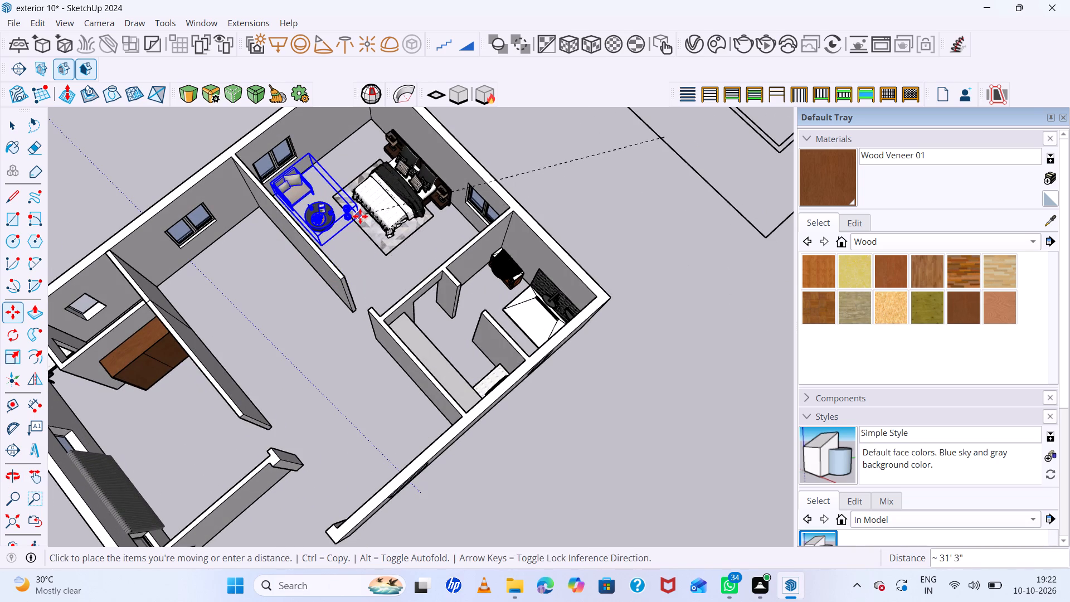
click(358, 217)
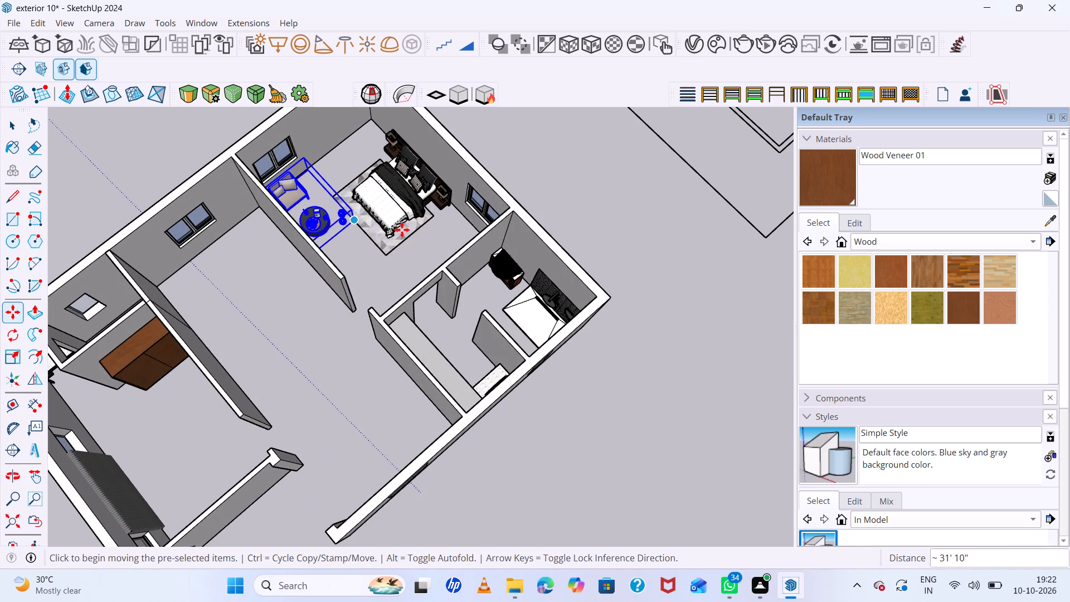
Shift the armchair-and-coffee-table set about 7" closer to the bedroom's partition wall and deselect it.
scroll(402, 230, down, 8)
scroll(405, 227, up, 1)
scroll(405, 227, down, 5)
middle_drag(449, 249, 212, 135)
scroll(392, 217, up, 2)
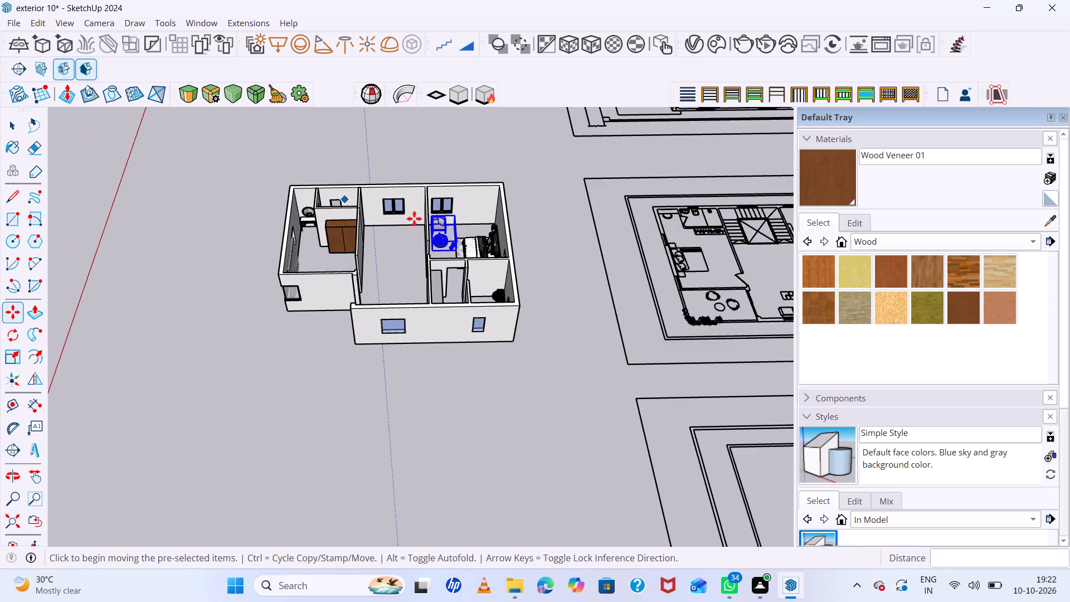
scroll(414, 219, up, 20)
scroll(414, 219, up, 12)
scroll(492, 220, up, 3)
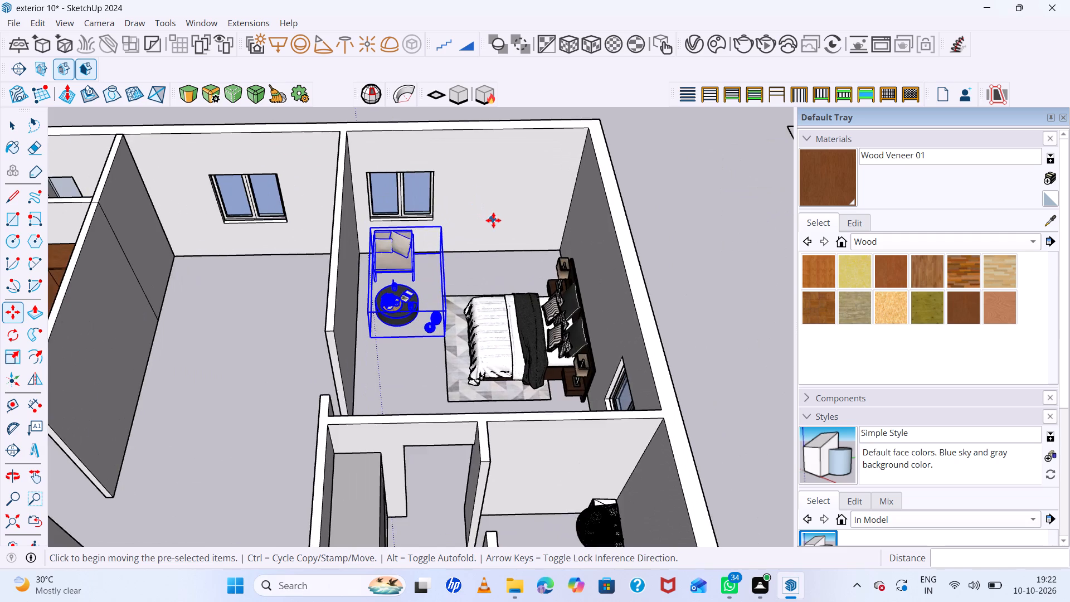
scroll(493, 220, up, 3)
middle_drag(576, 243, 340, 179)
scroll(576, 243, up, 1)
scroll(387, 242, up, 5)
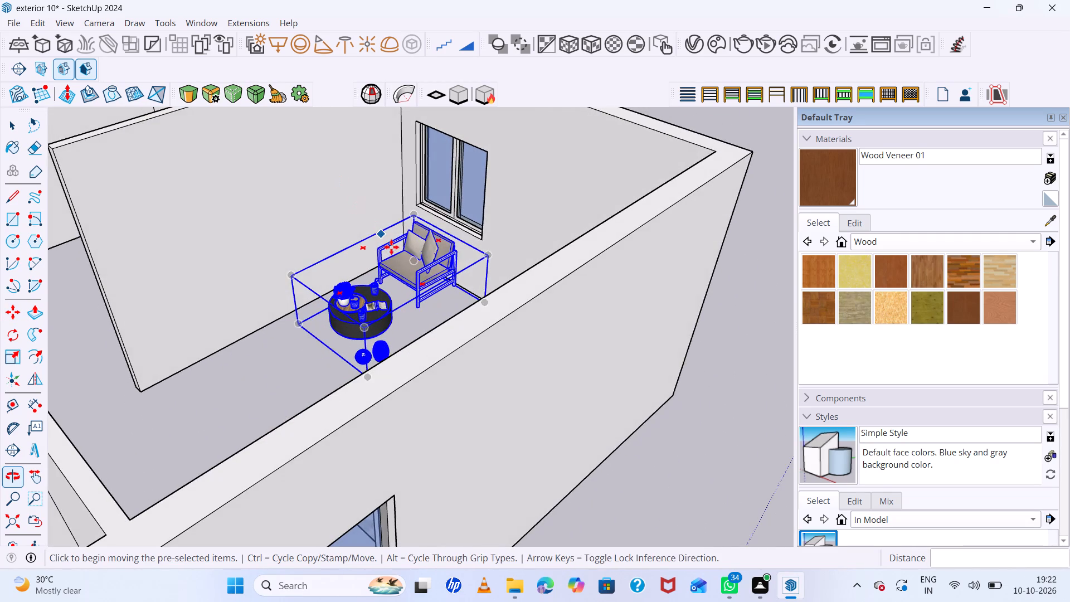
scroll(391, 247, up, 8)
click(479, 290)
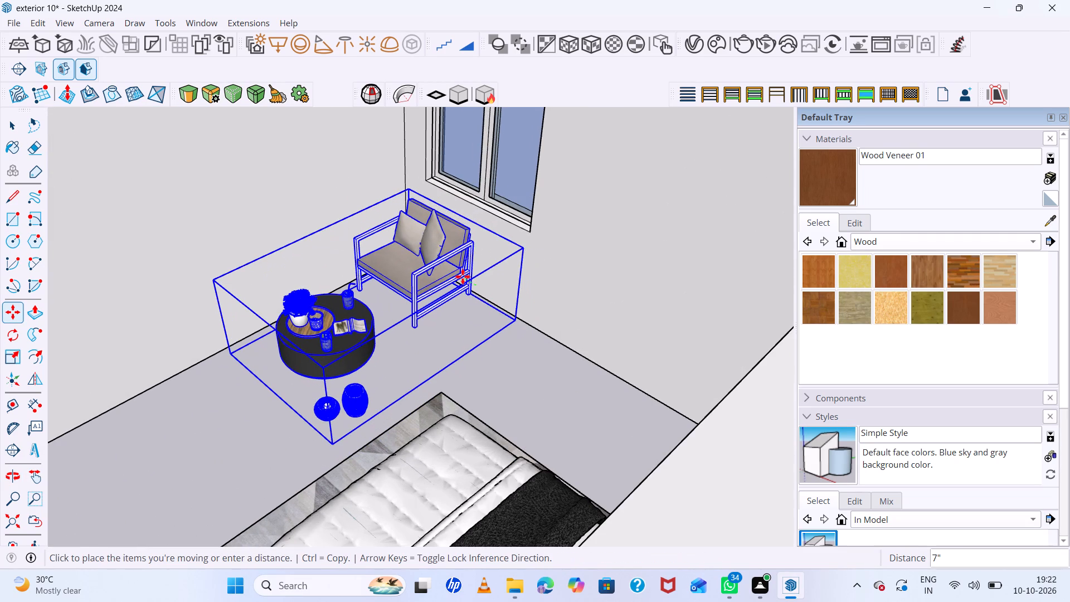
click(463, 276)
key(space)
click(522, 360)
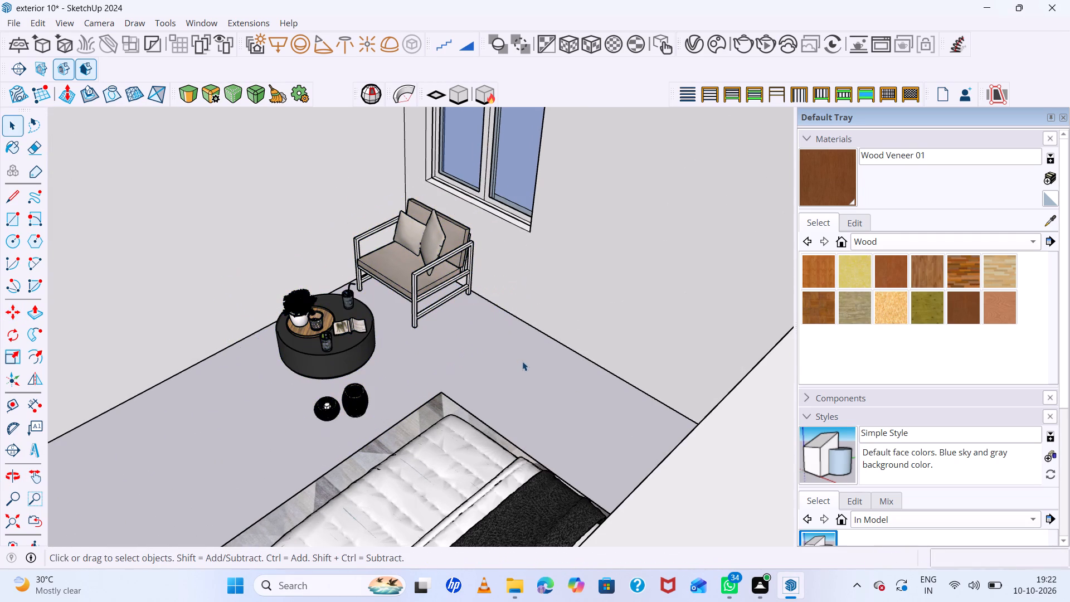
Delete the two black vases on the floor beside the coffee table from within the set, and exit group editing.
scroll(523, 364, down, 7)
scroll(479, 371, up, 6)
middle_drag(577, 380, 615, 379)
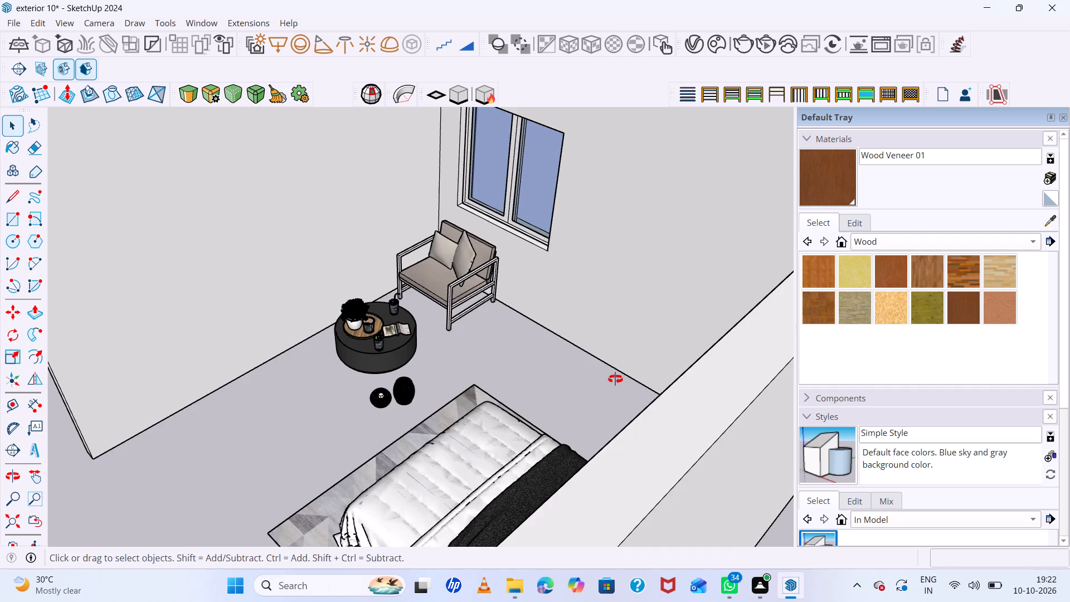
middle_drag(615, 379, 686, 376)
click(470, 387)
double_click(470, 387)
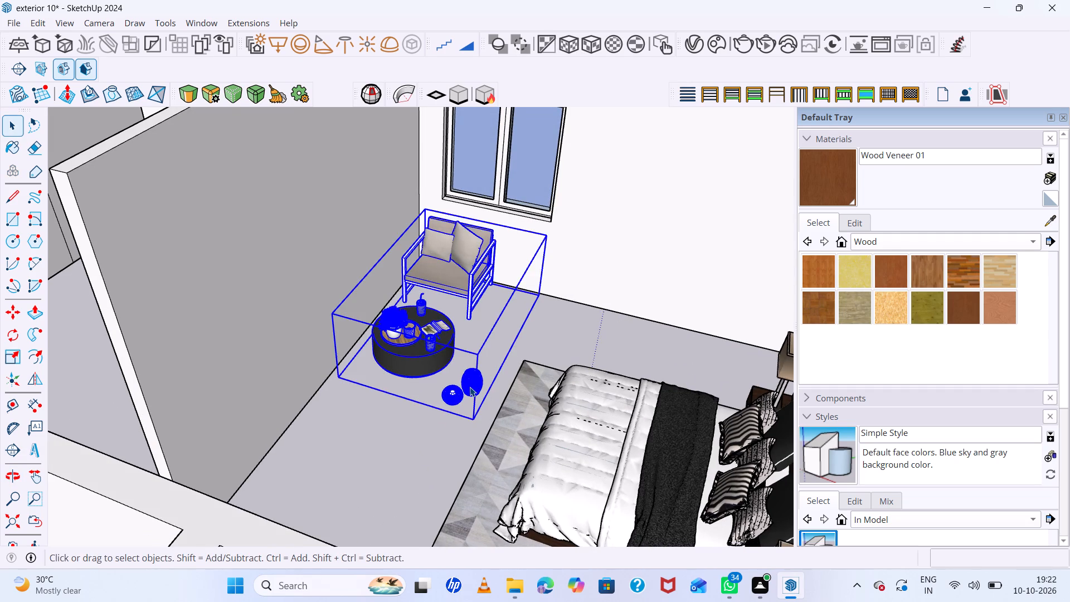
double_click(470, 387)
click(470, 387)
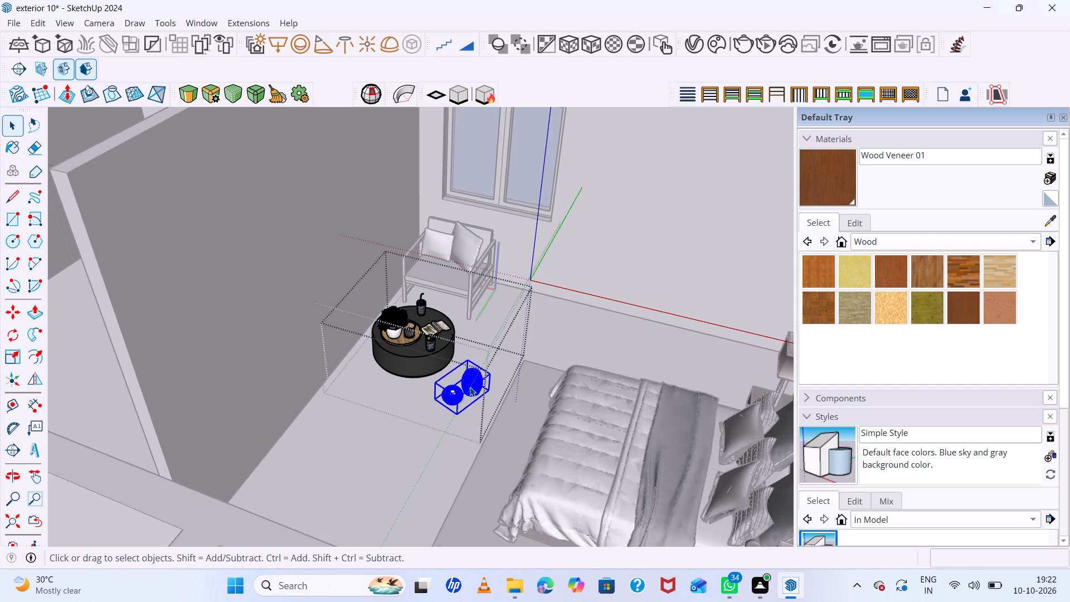
key(Delete)
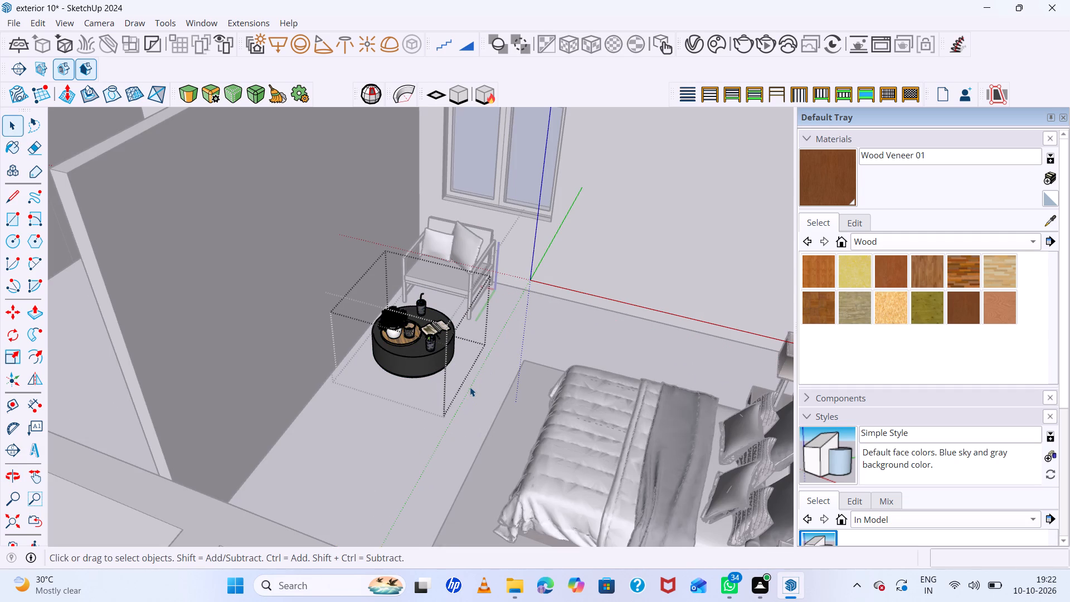
click(549, 328)
key(space)
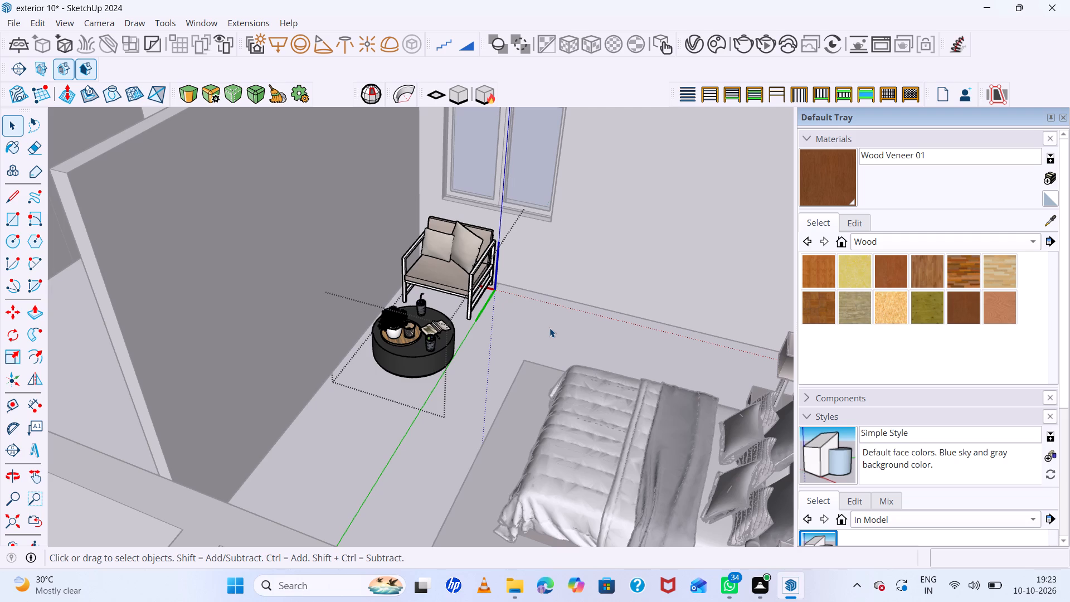
scroll(516, 367, down, 8)
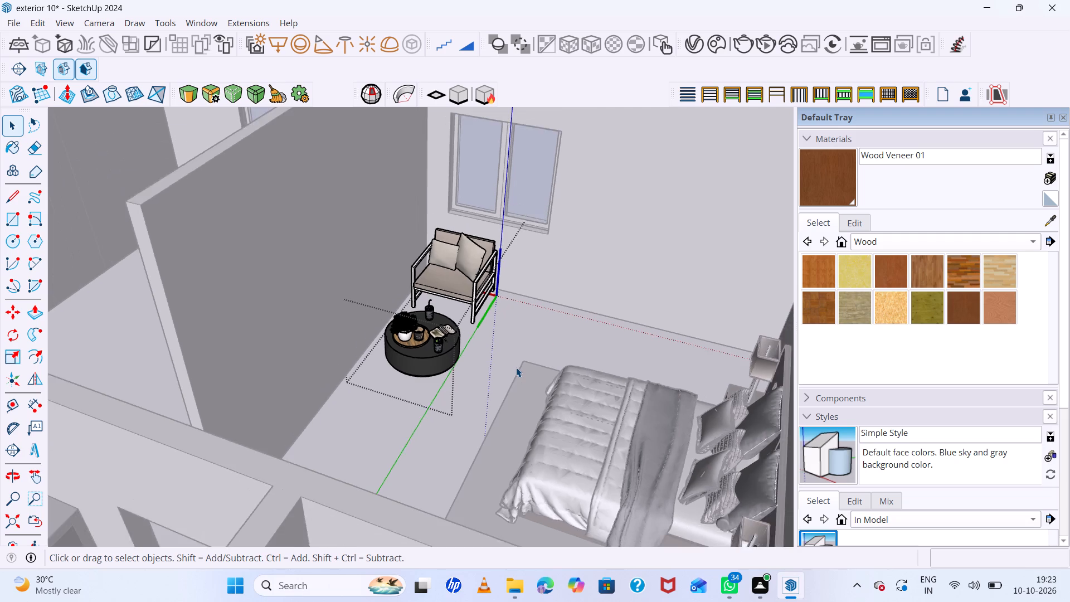
scroll(516, 370, down, 5)
click(580, 143)
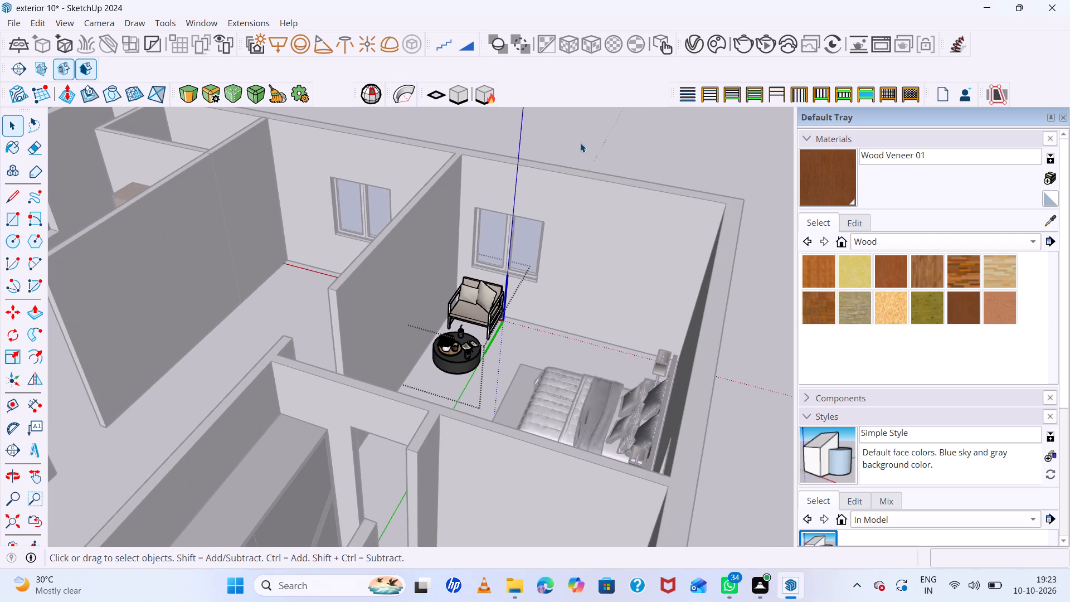
scroll(492, 288, up, 18)
scroll(542, 297, down, 4)
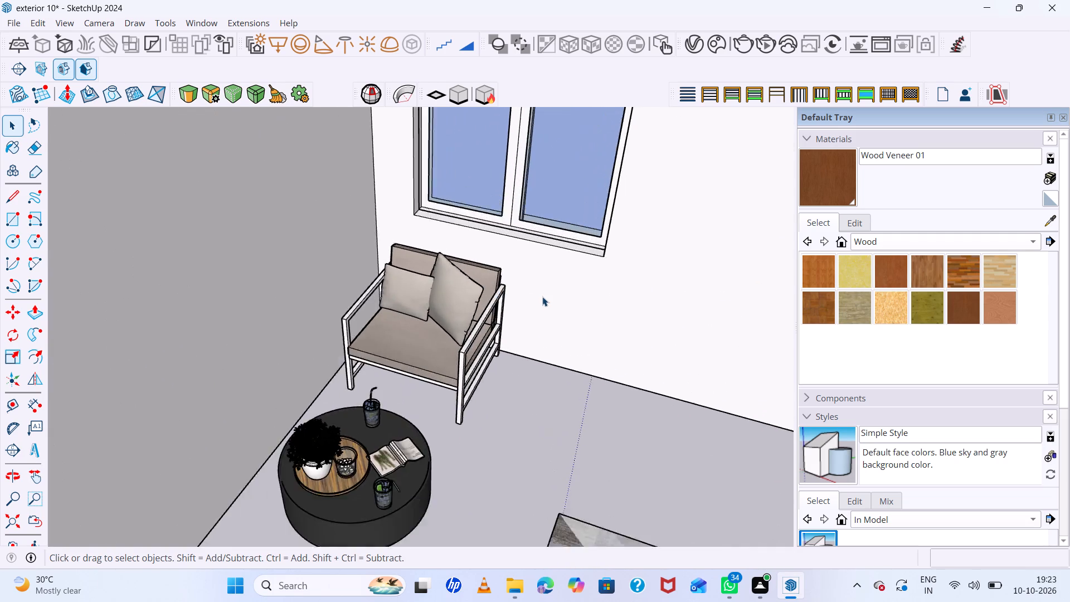
Review the armchair-and-coffee-table placement in the bedroom and the overall furniture layout of the 3D upper floor.
scroll(542, 297, down, 4)
scroll(542, 297, up, 1)
scroll(542, 297, down, 6)
middle_drag(544, 310, 565, 331)
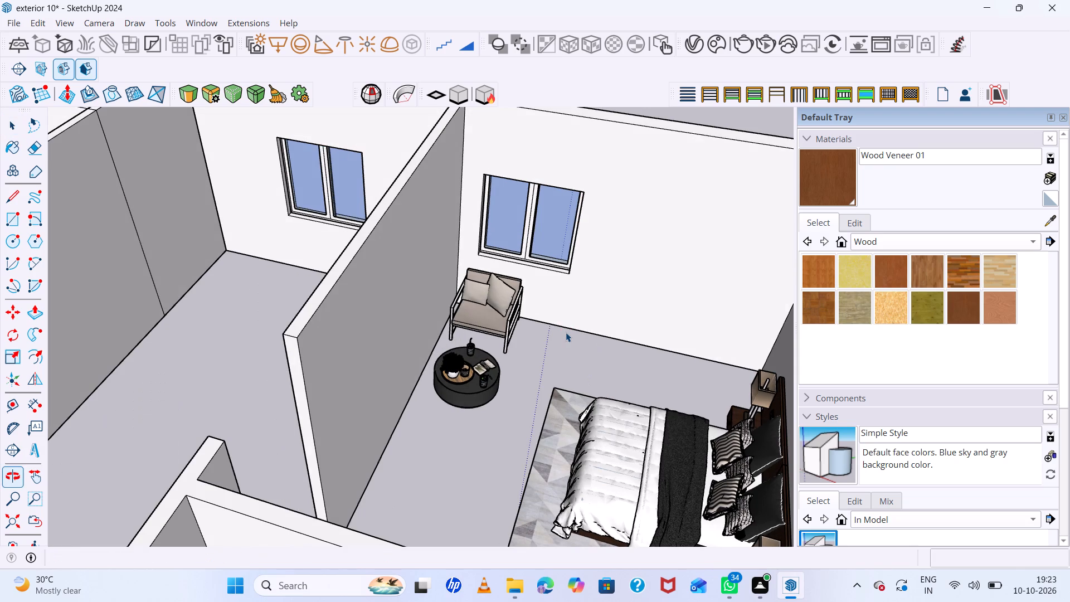
scroll(566, 332, up, 6)
scroll(566, 332, down, 10)
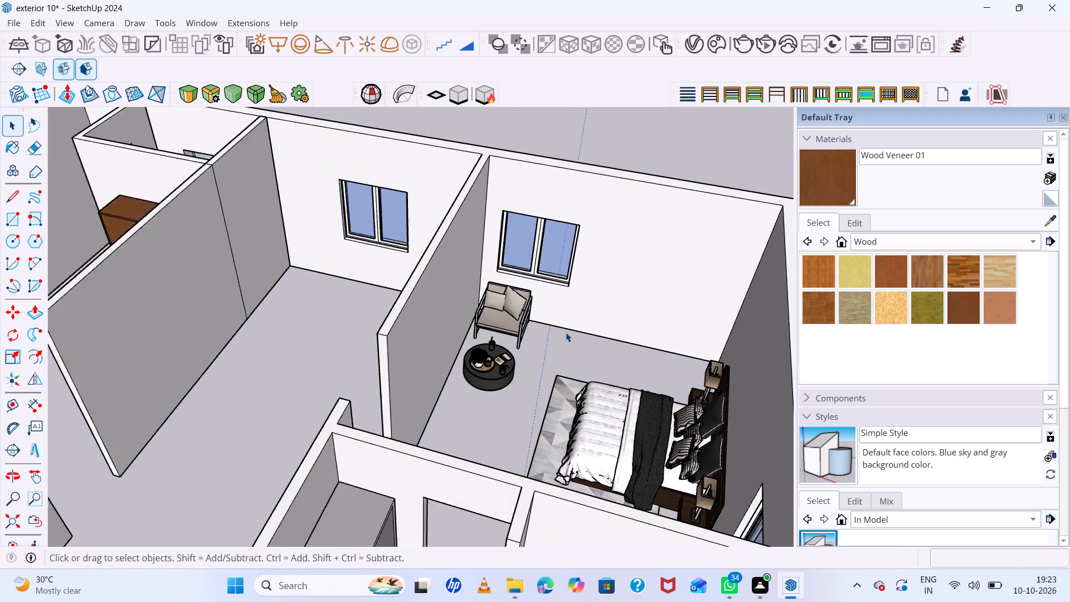
scroll(566, 332, down, 2)
scroll(566, 332, up, 7)
scroll(566, 332, down, 11)
middle_drag(566, 332, 599, 414)
scroll(631, 342, up, 7)
scroll(631, 342, down, 6)
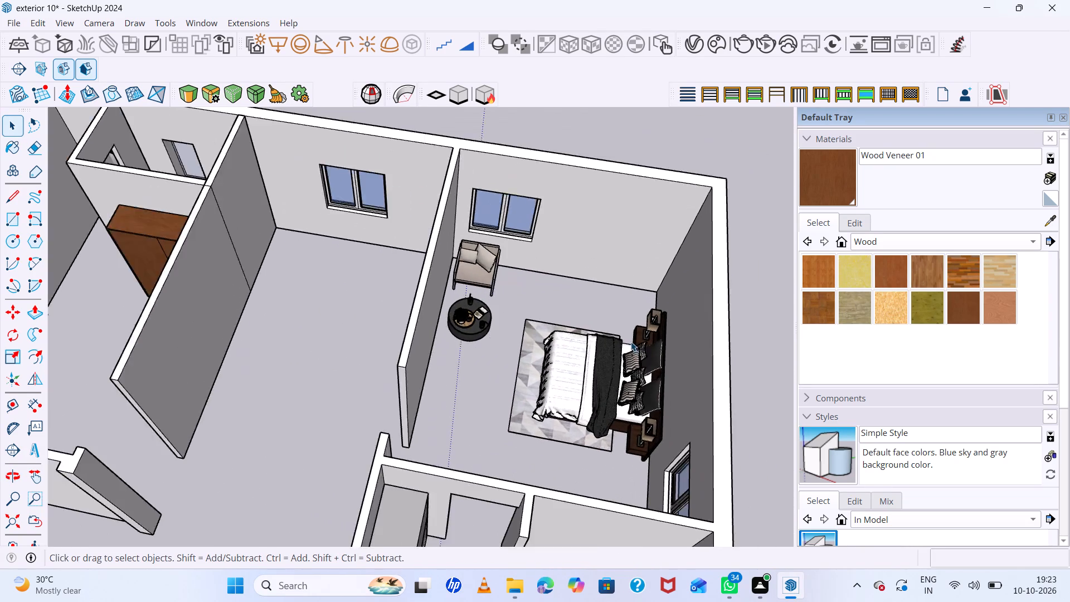
scroll(631, 342, down, 2)
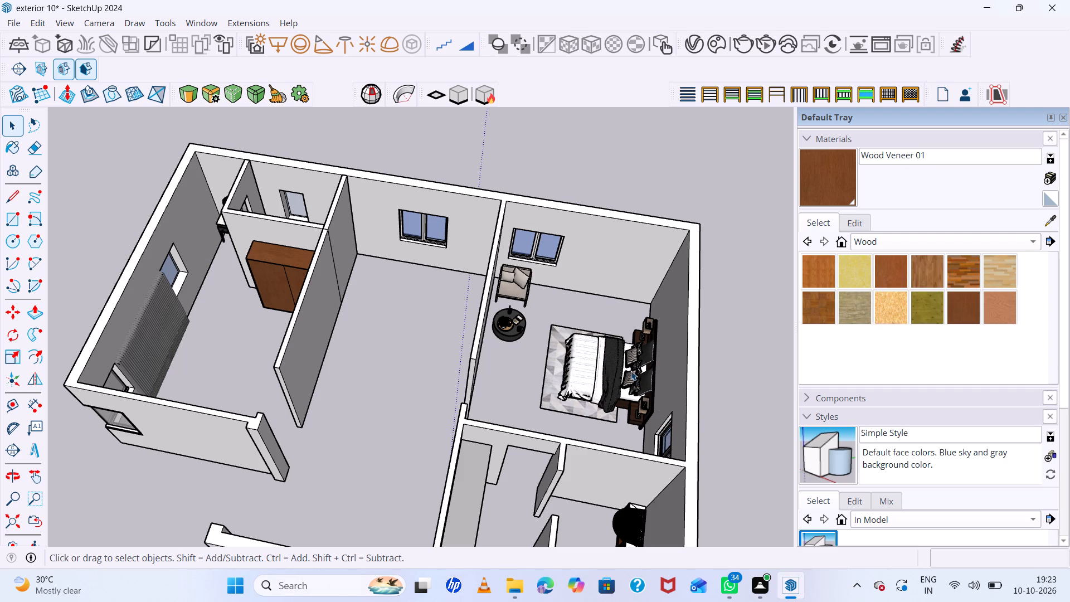
scroll(524, 271, up, 7)
scroll(523, 271, down, 10)
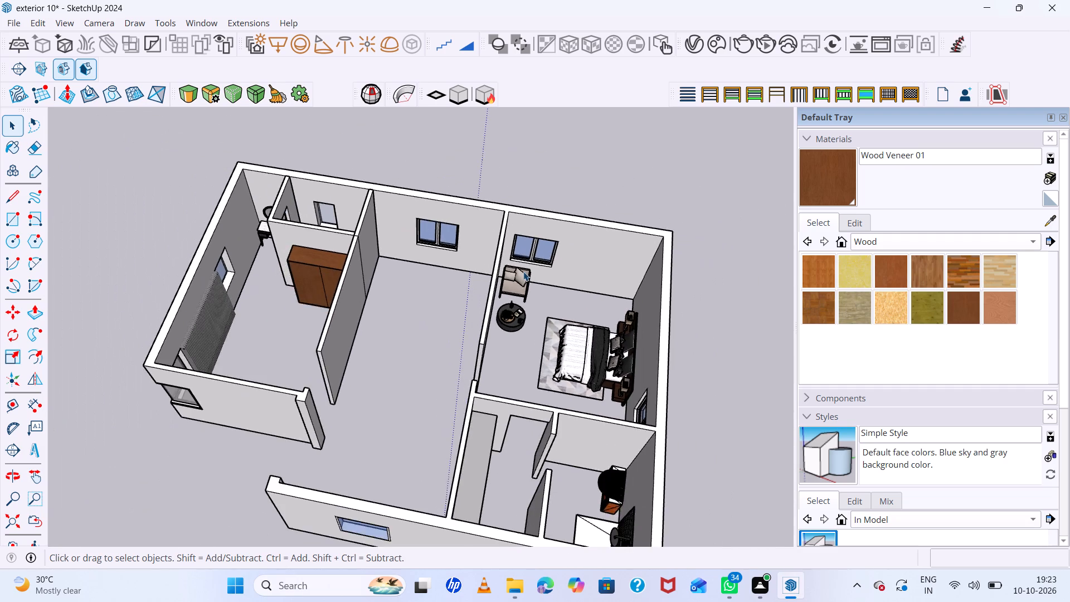
scroll(523, 271, down, 4)
middle_drag(533, 304, 608, 315)
middle_click(608, 315)
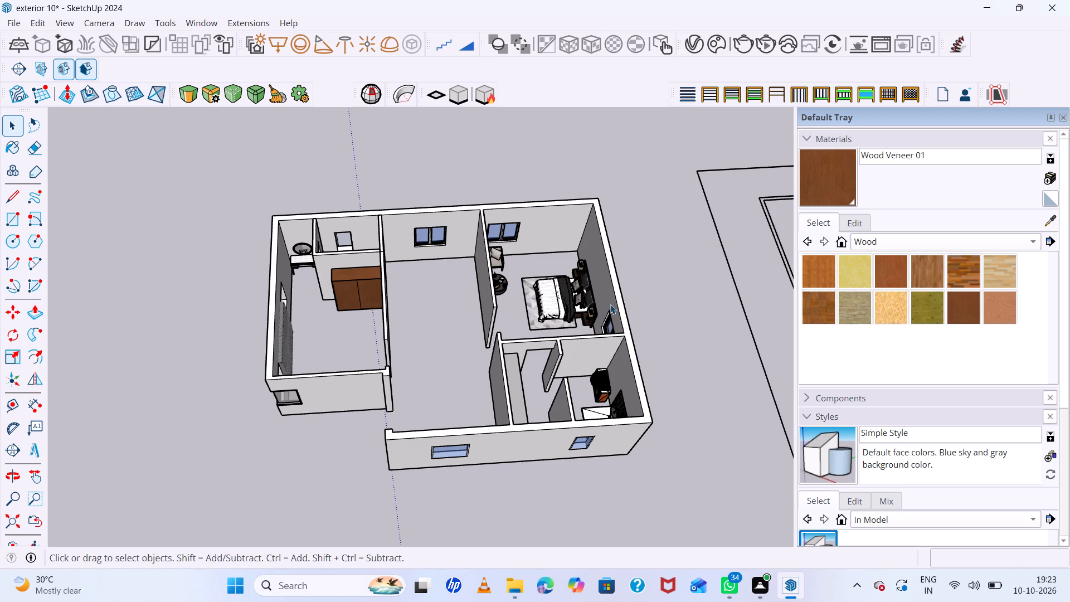
scroll(573, 307, down, 3)
Examine the furnished ground-floor model's rooms and its position relative to the upper-floor model and the floor plans.
scroll(573, 307, down, 16)
scroll(573, 307, down, 12)
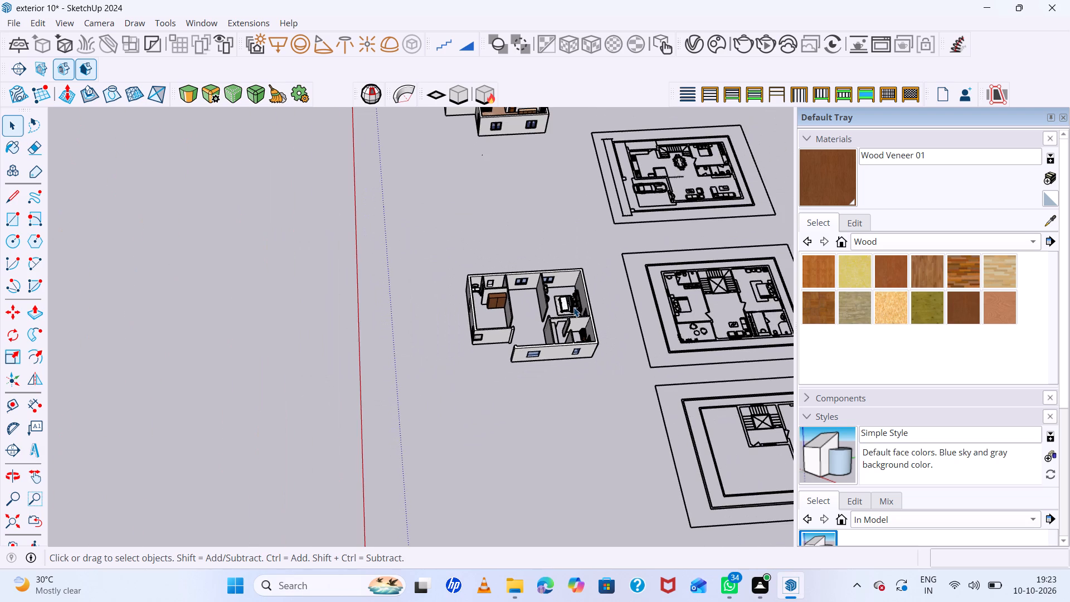
scroll(573, 307, down, 13)
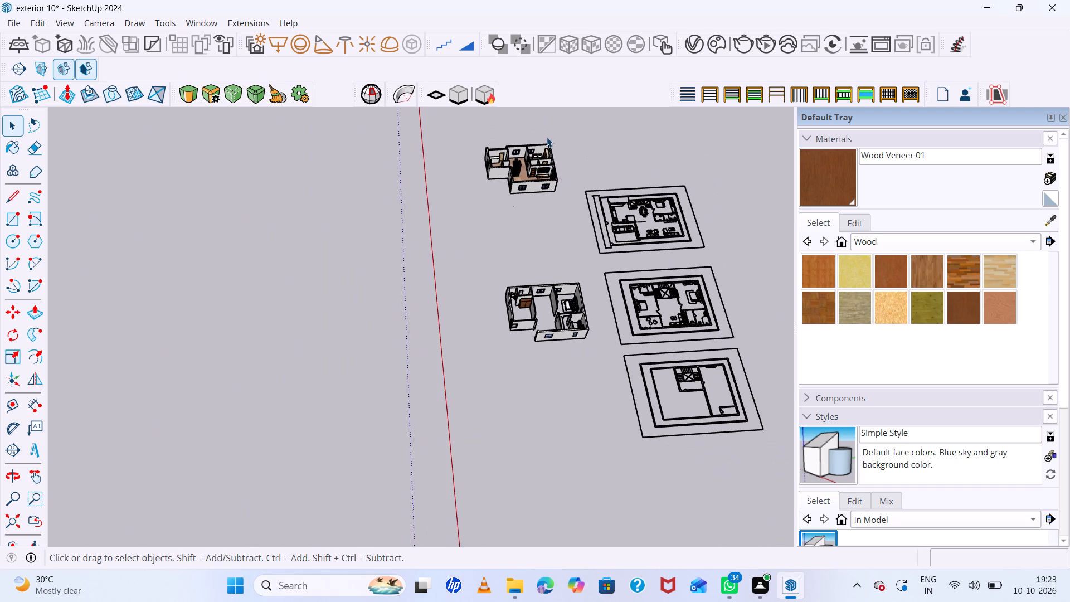
scroll(547, 137, up, 20)
scroll(546, 132, up, 2)
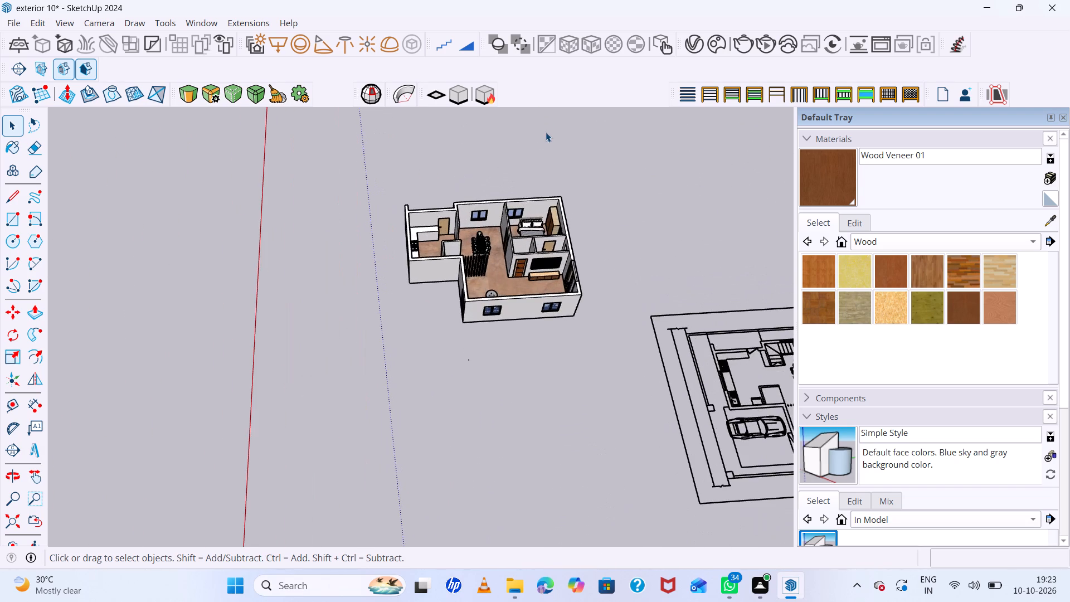
scroll(546, 132, up, 12)
scroll(546, 132, down, 2)
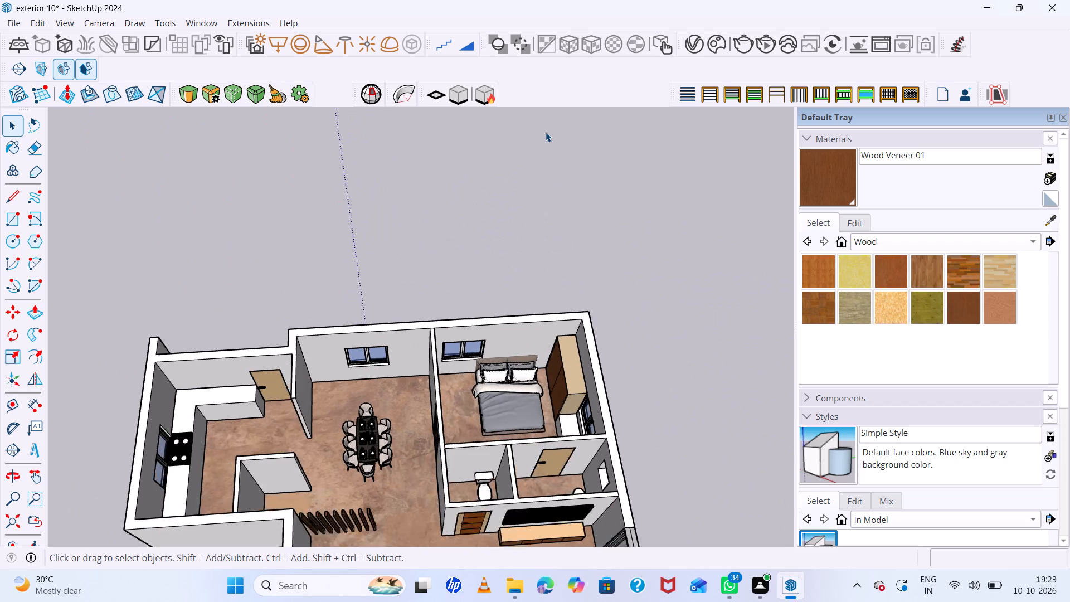
scroll(546, 132, down, 13)
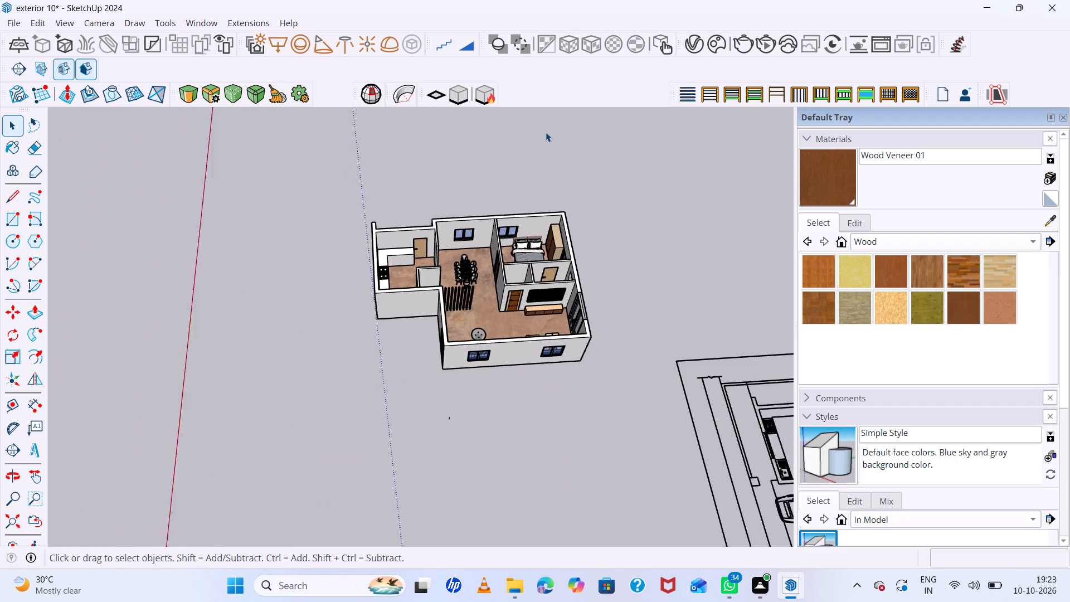
scroll(546, 132, down, 16)
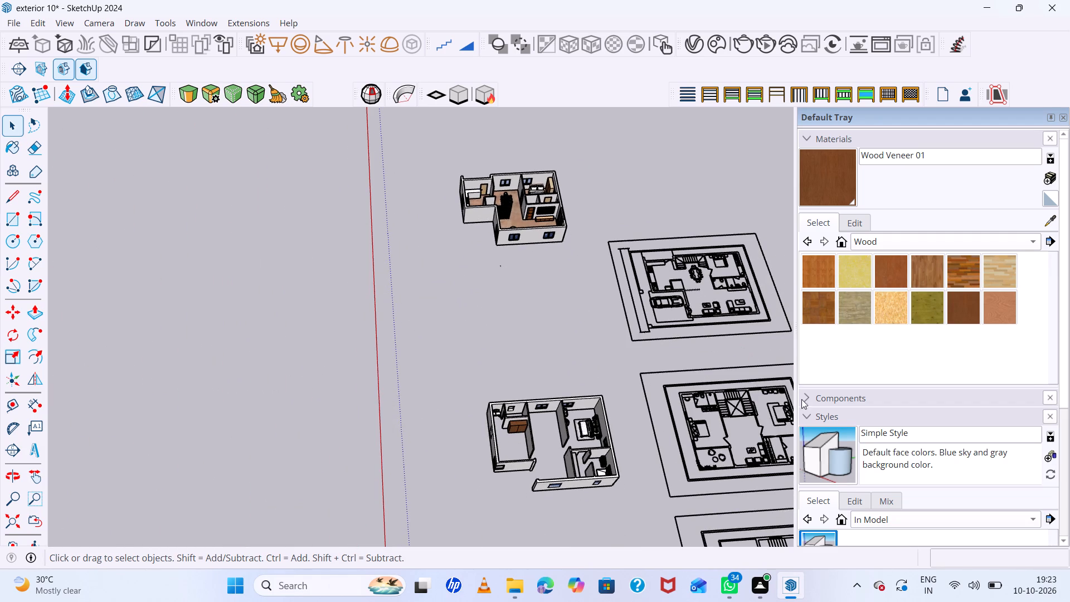
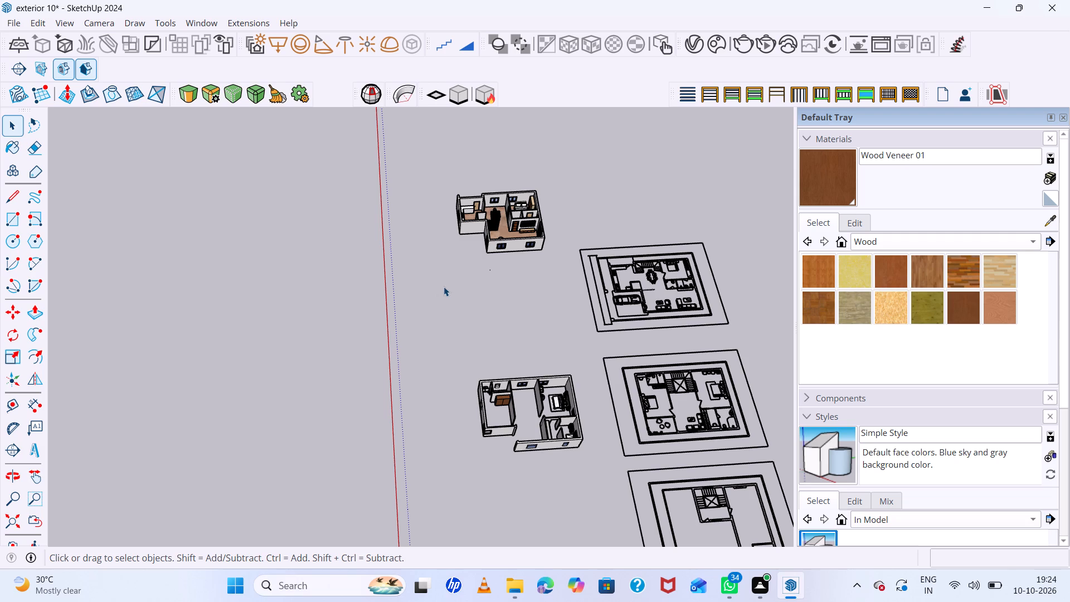
Examine the upper-floor model among the plans and the bed, armchair and coffee-table arrangement in its furnished bedroom.
scroll(543, 319, up, 3)
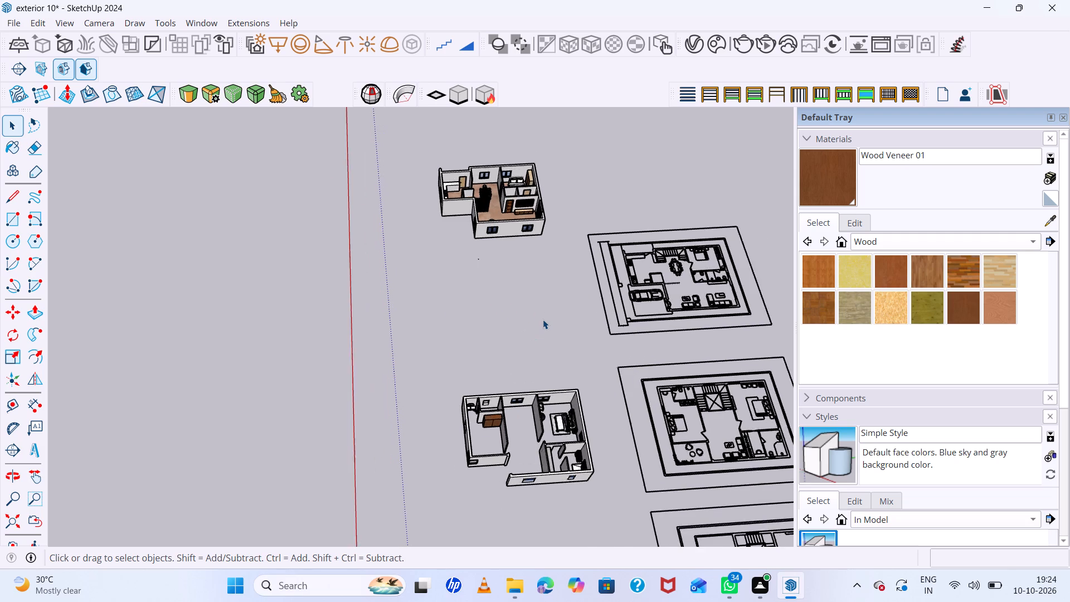
scroll(543, 319, up, 2)
scroll(543, 319, down, 7)
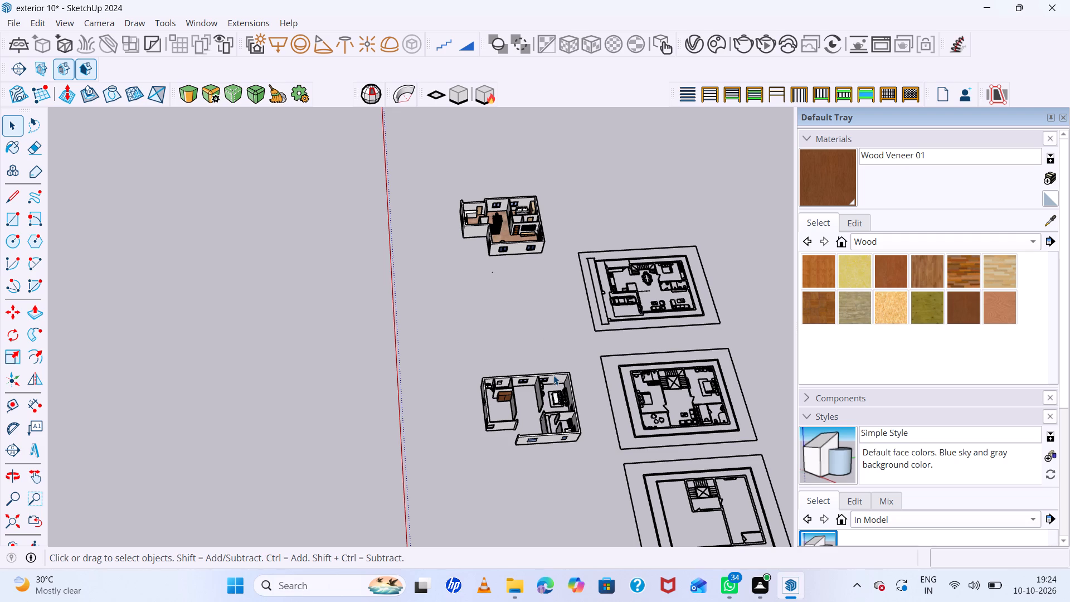
right_drag(555, 405, 548, 426)
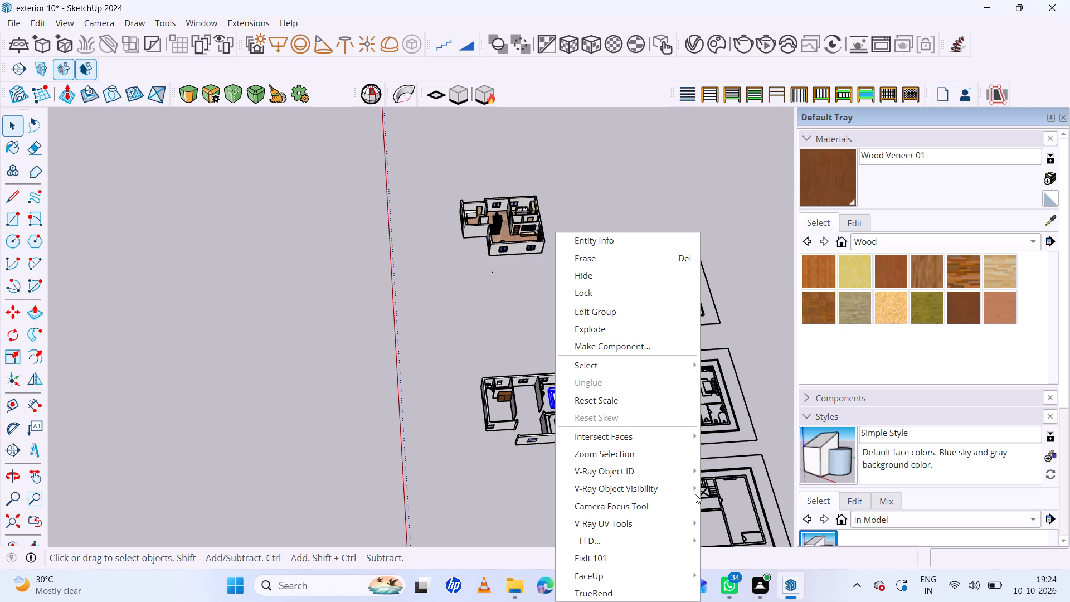
click(461, 278)
scroll(584, 356, up, 5)
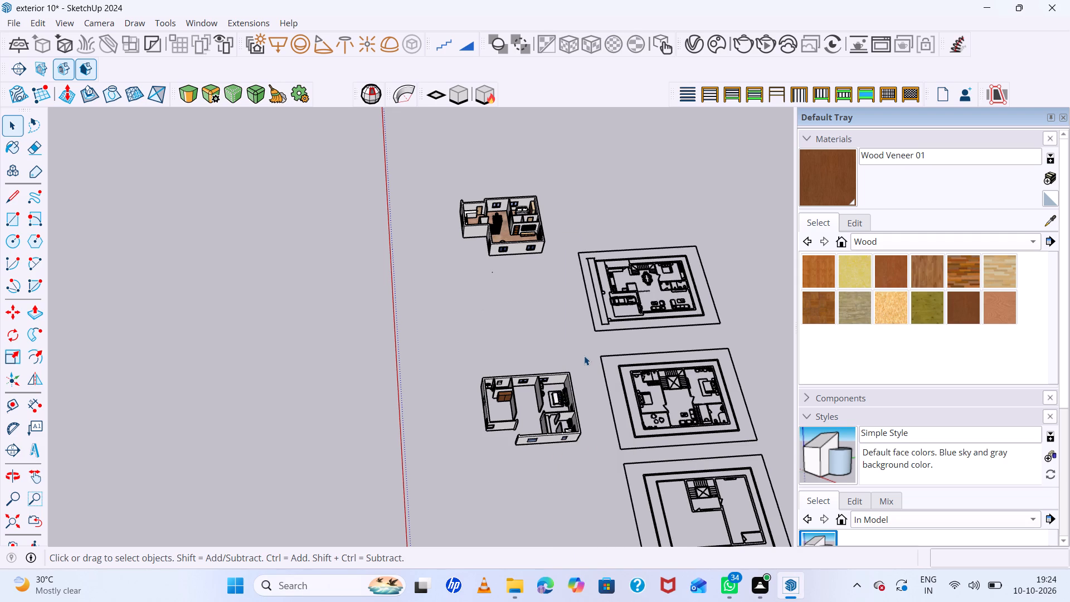
click(597, 416)
scroll(597, 417, up, 16)
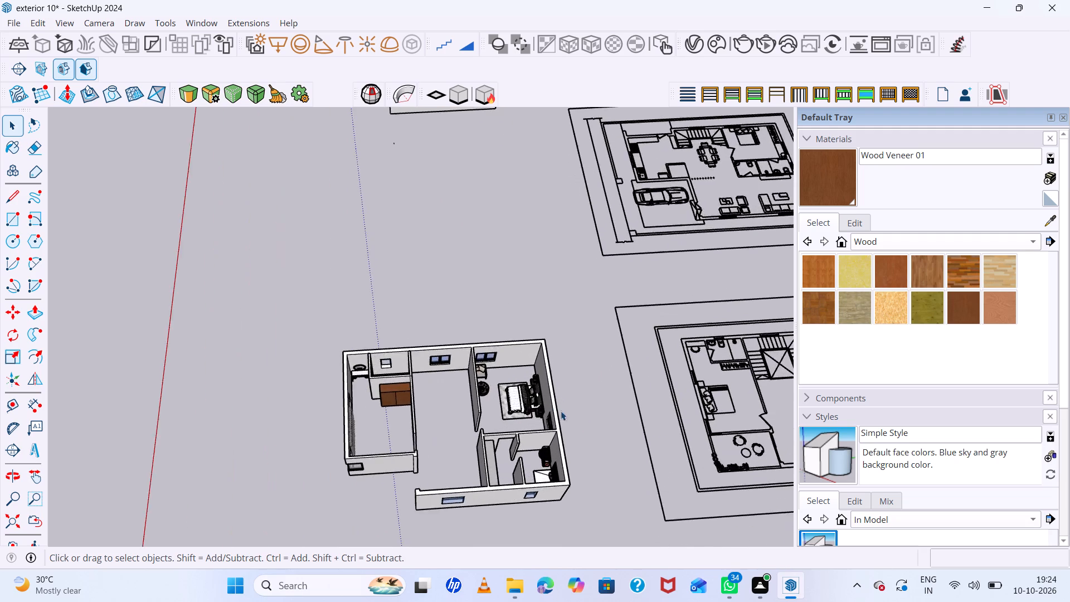
scroll(549, 398, up, 15)
scroll(549, 398, up, 14)
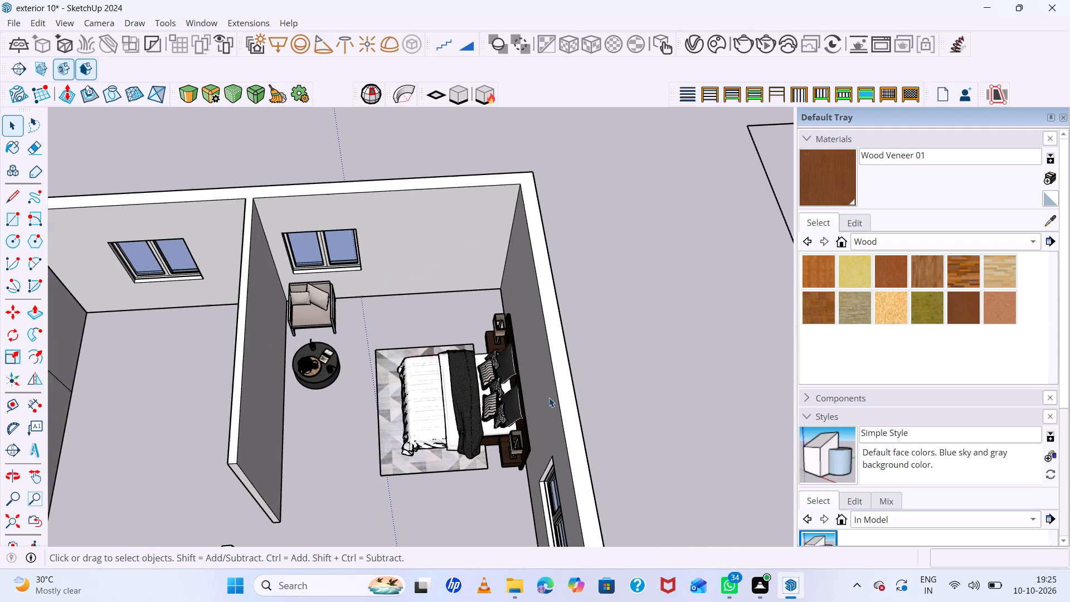
middle_drag(549, 397, 613, 355)
middle_click(613, 355)
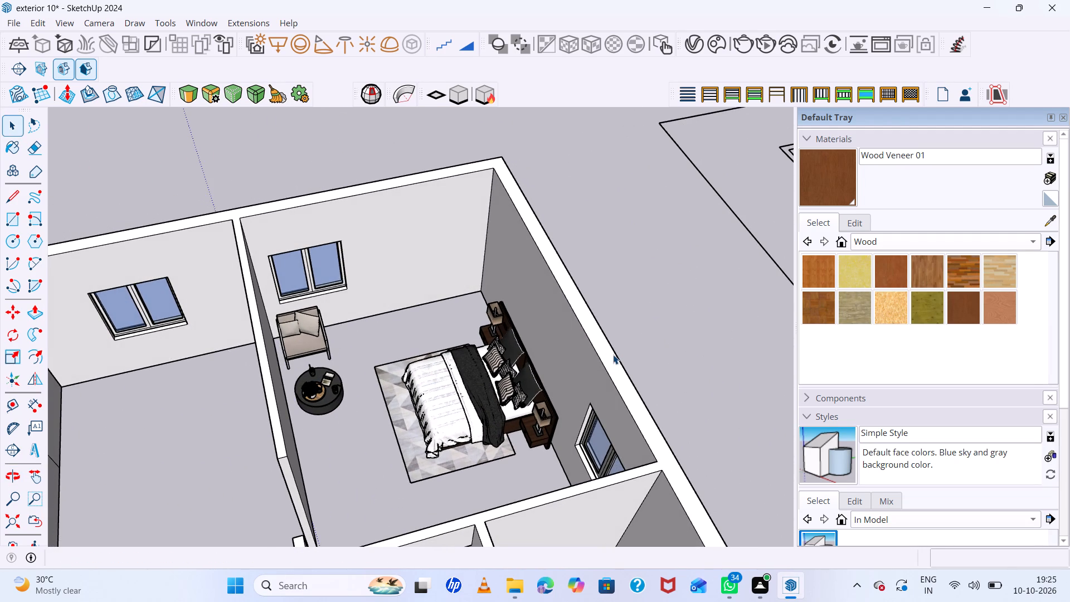
scroll(613, 355, up, 1)
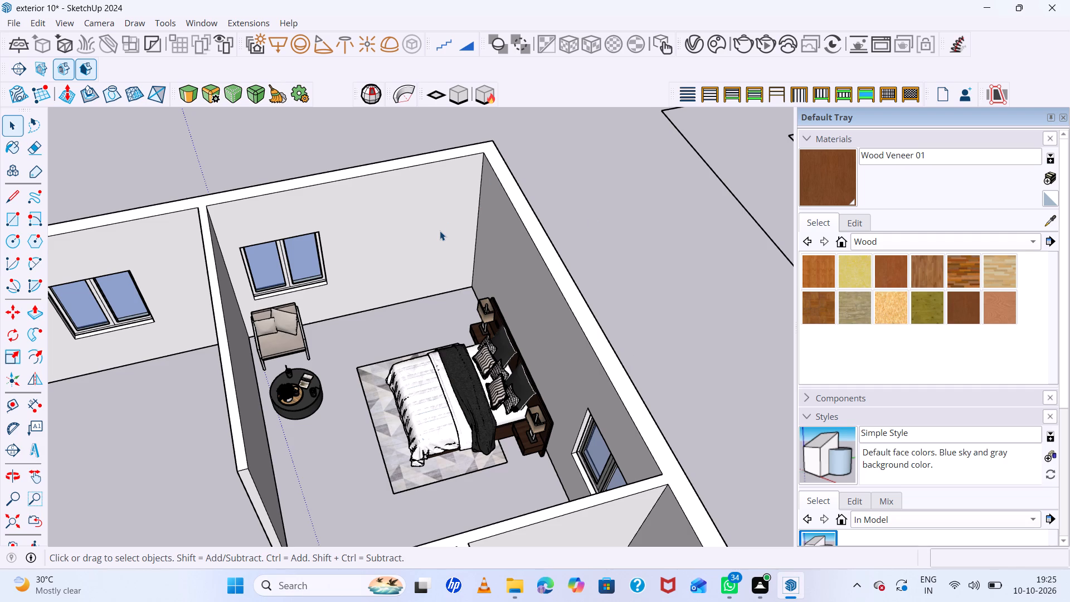
Examine the upper-floor model's overall layout and the room with the wooden wardrobe and dressing table.
scroll(440, 231, down, 15)
scroll(478, 242, down, 7)
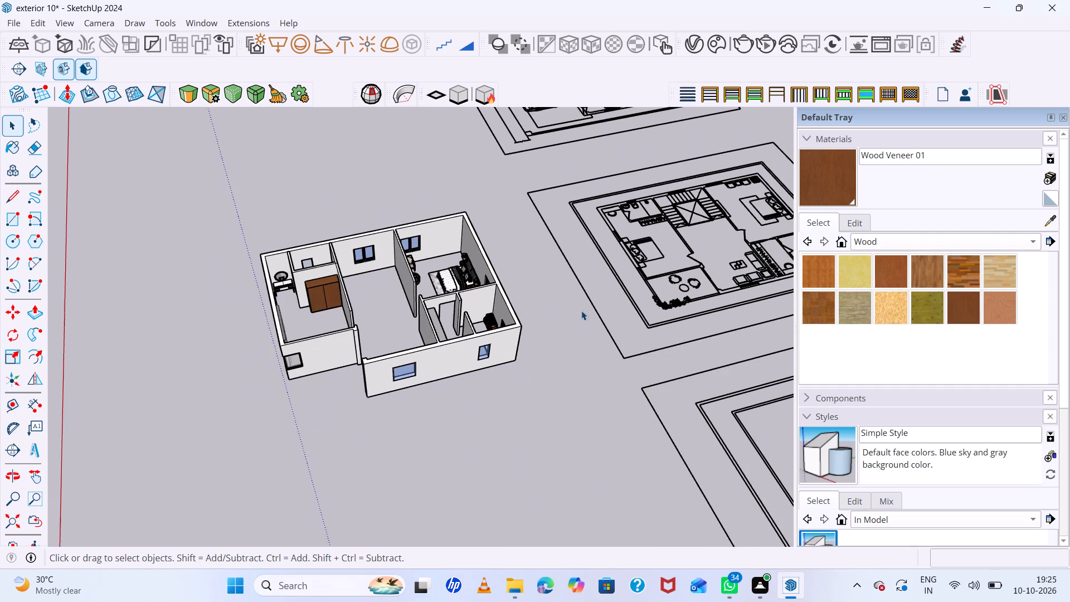
middle_drag(551, 298, 544, 293)
scroll(470, 317, up, 7)
scroll(521, 310, up, 8)
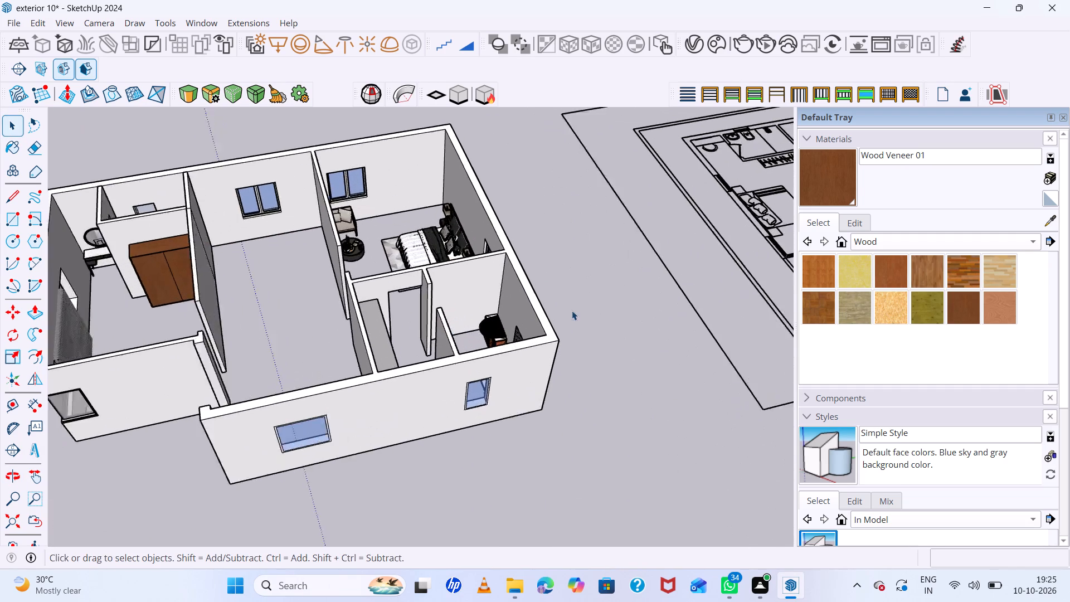
scroll(579, 299, down, 19)
scroll(582, 295, down, 8)
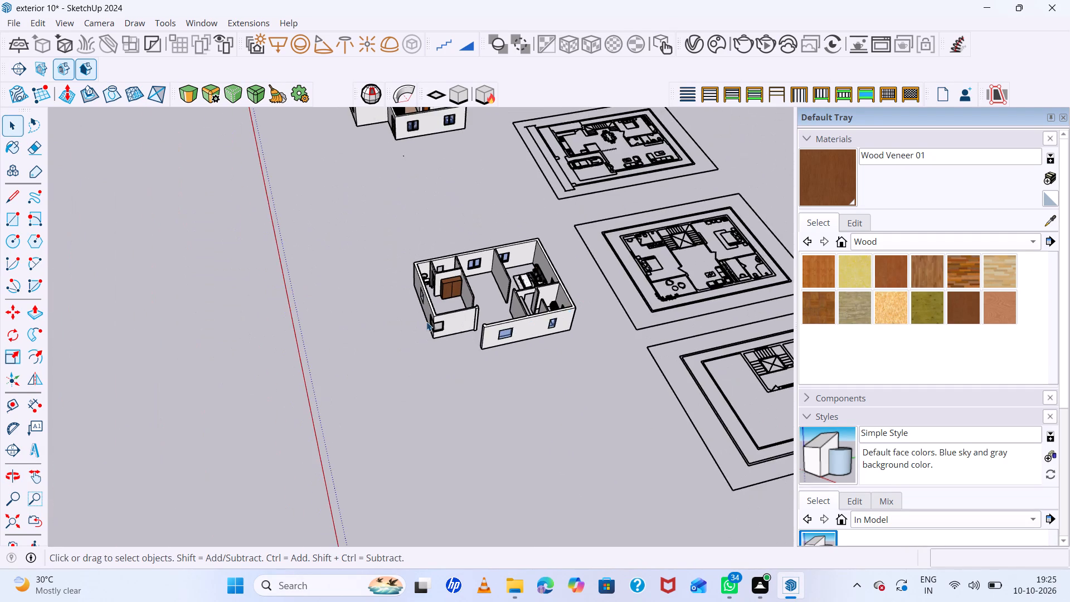
scroll(426, 322, up, 6)
middle_drag(496, 321, 549, 300)
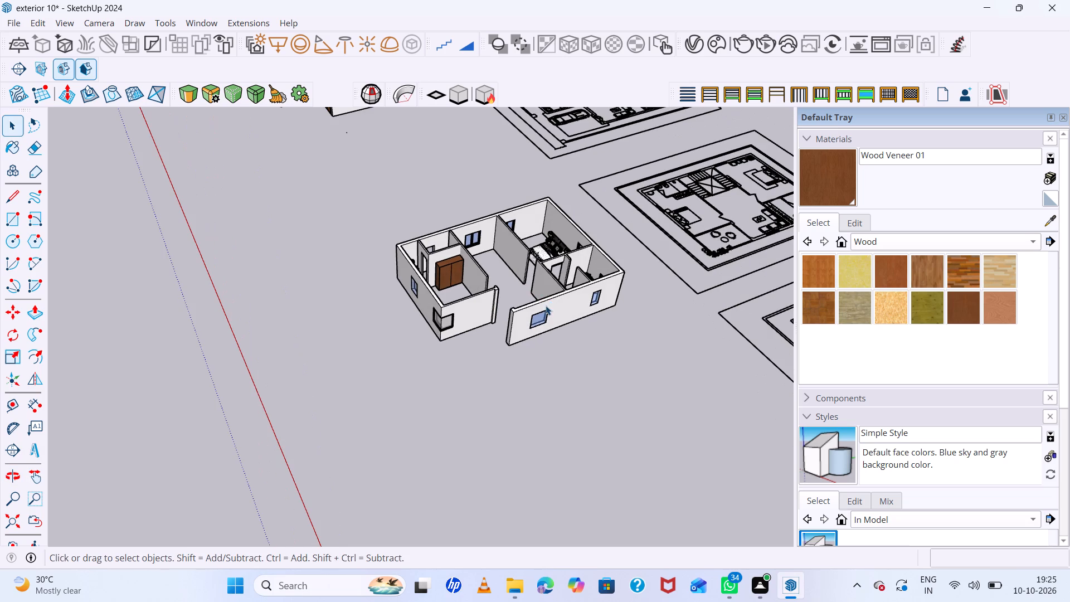
scroll(473, 291, down, 2)
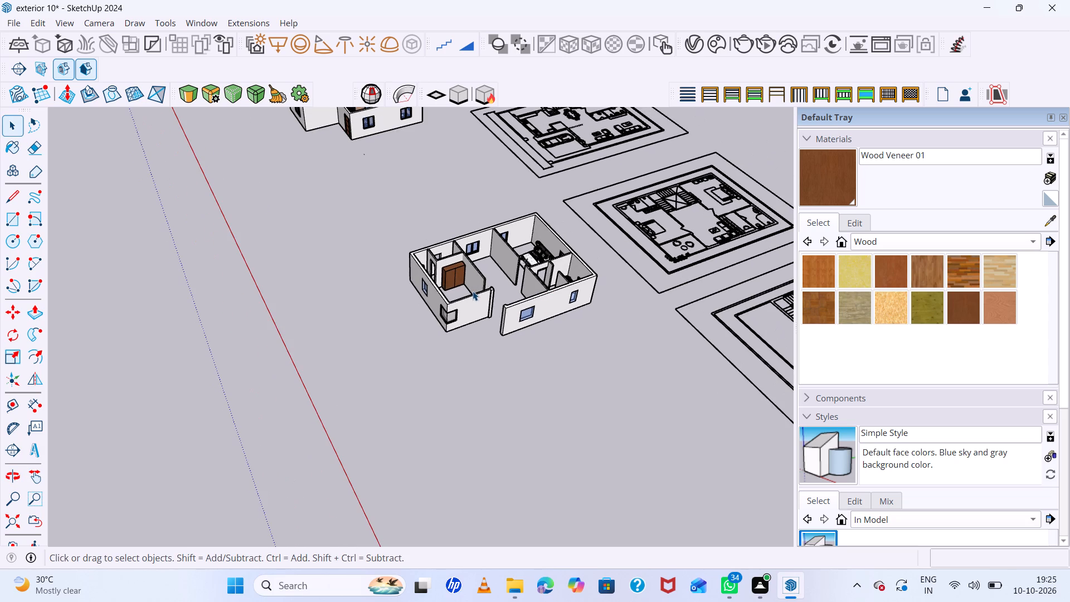
scroll(472, 290, up, 15)
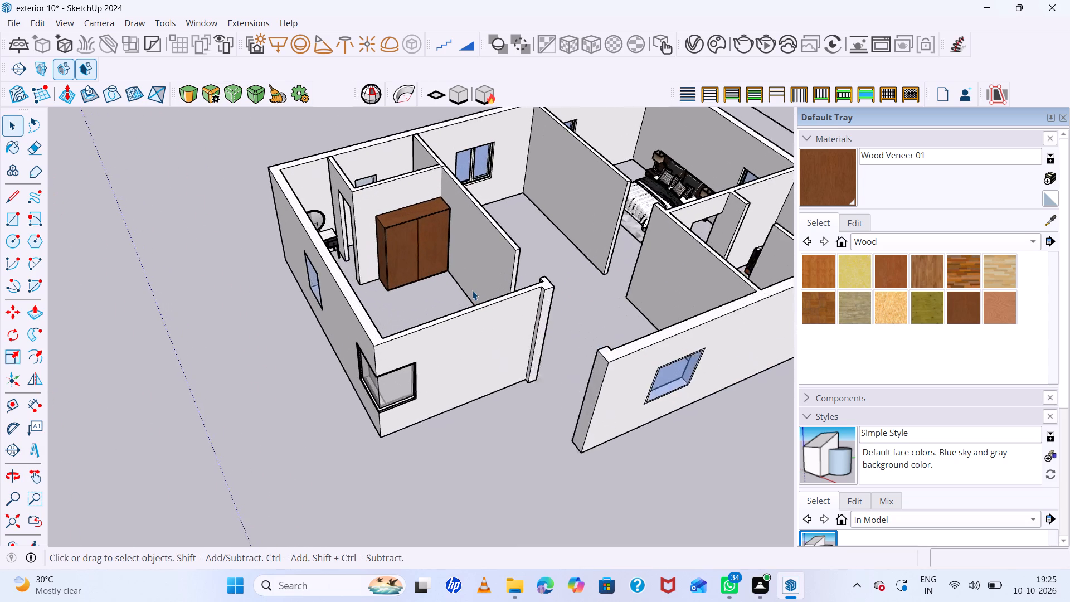
scroll(472, 290, down, 6)
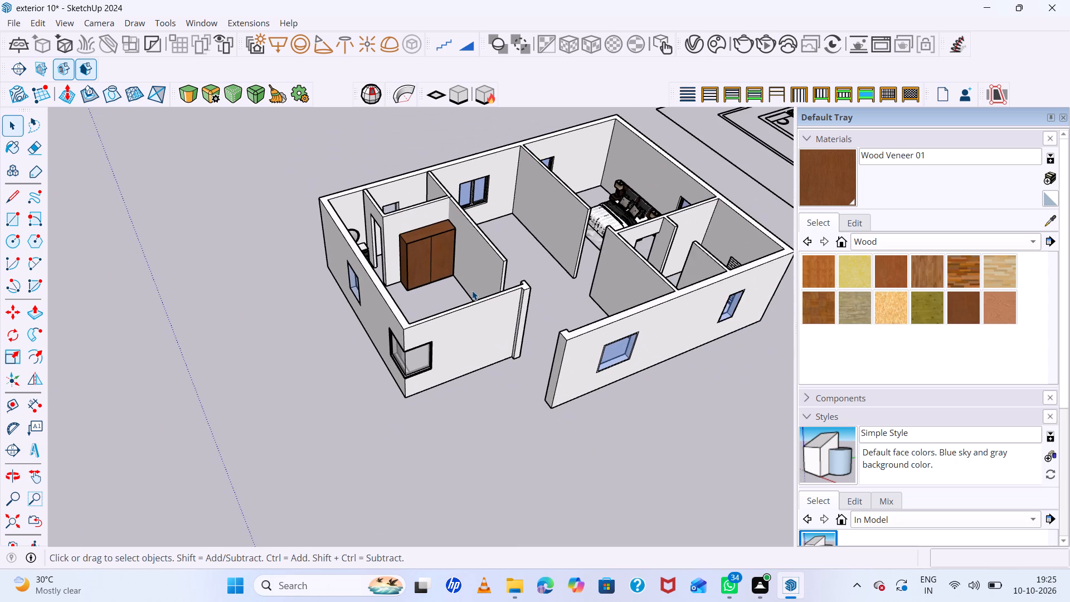
scroll(472, 290, down, 1)
scroll(472, 290, up, 7)
scroll(472, 290, down, 3)
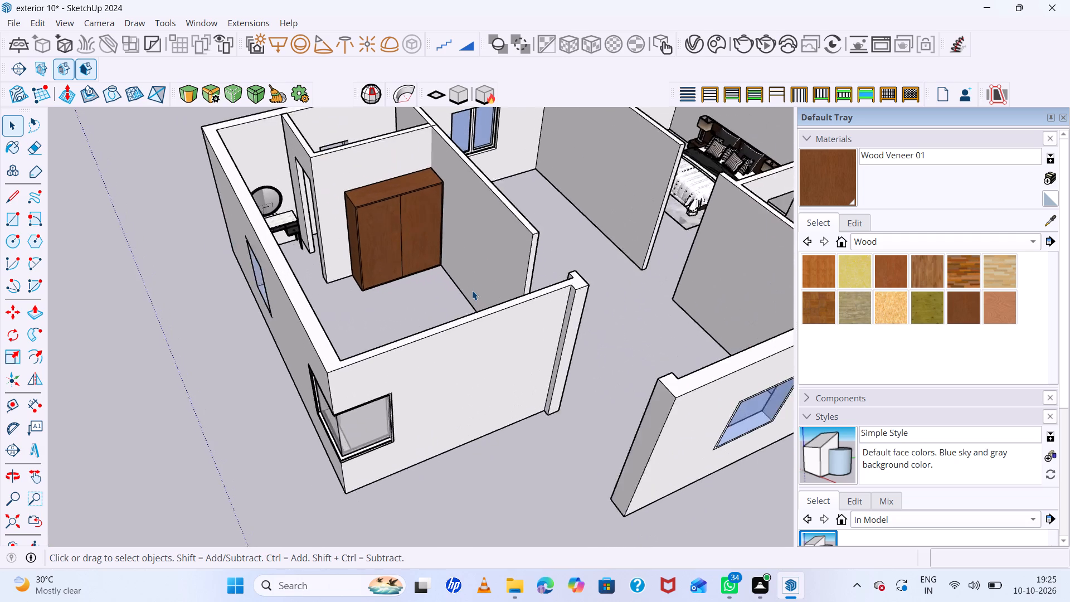
scroll(472, 290, down, 6)
scroll(472, 290, up, 9)
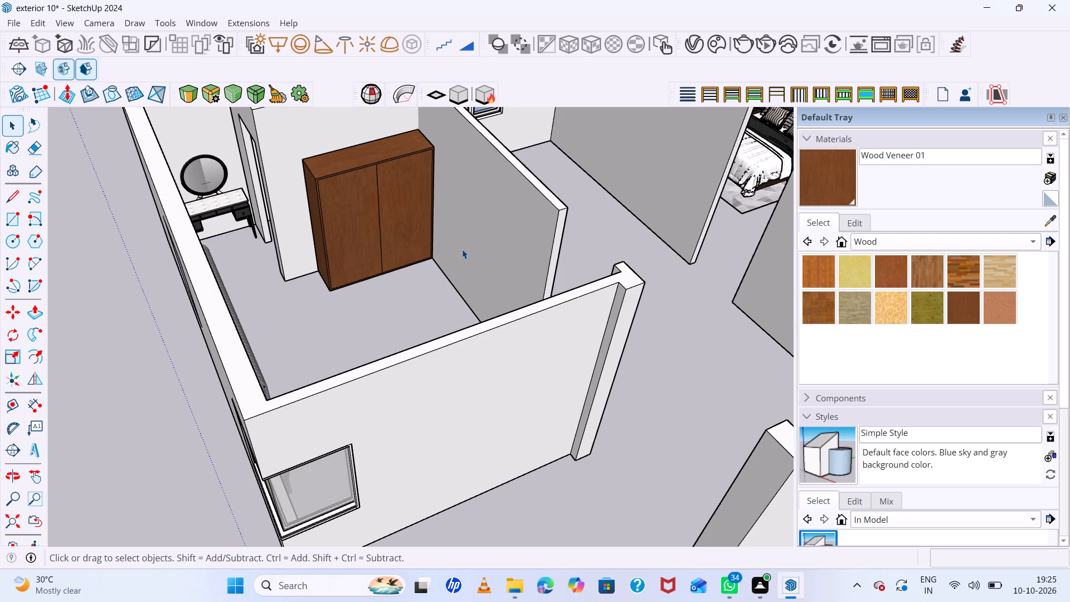
scroll(436, 272, down, 2)
scroll(436, 272, up, 5)
scroll(436, 272, down, 8)
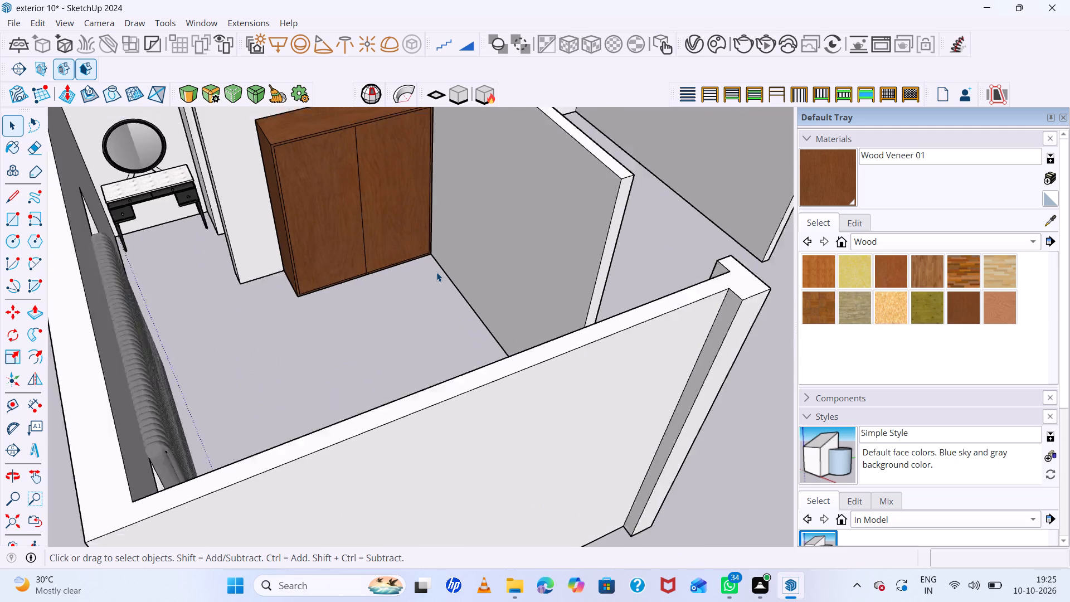
scroll(436, 272, down, 8)
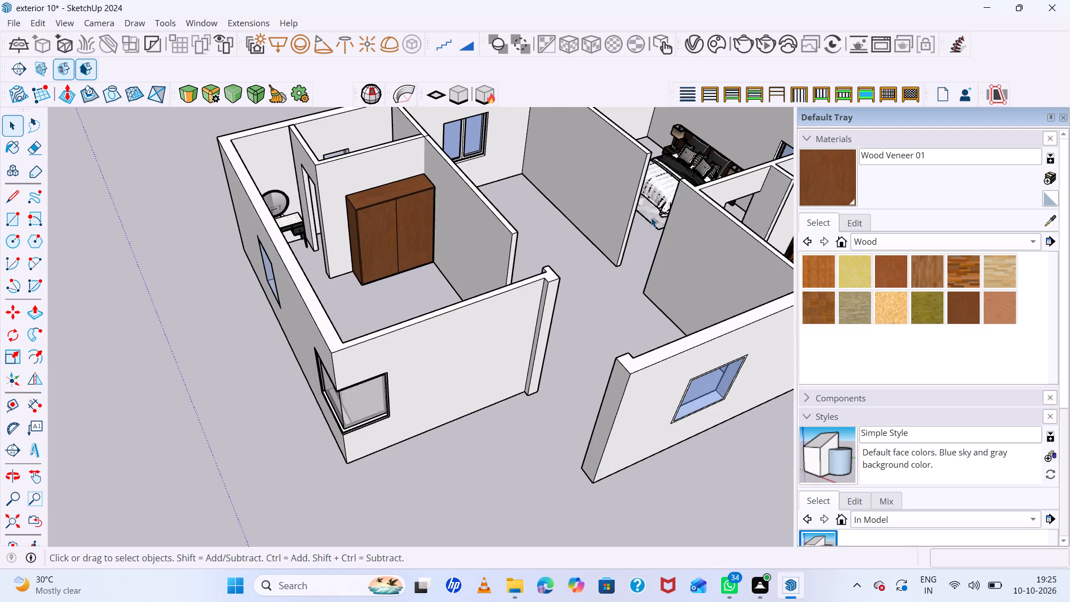
scroll(649, 213, down, 13)
scroll(663, 265, up, 5)
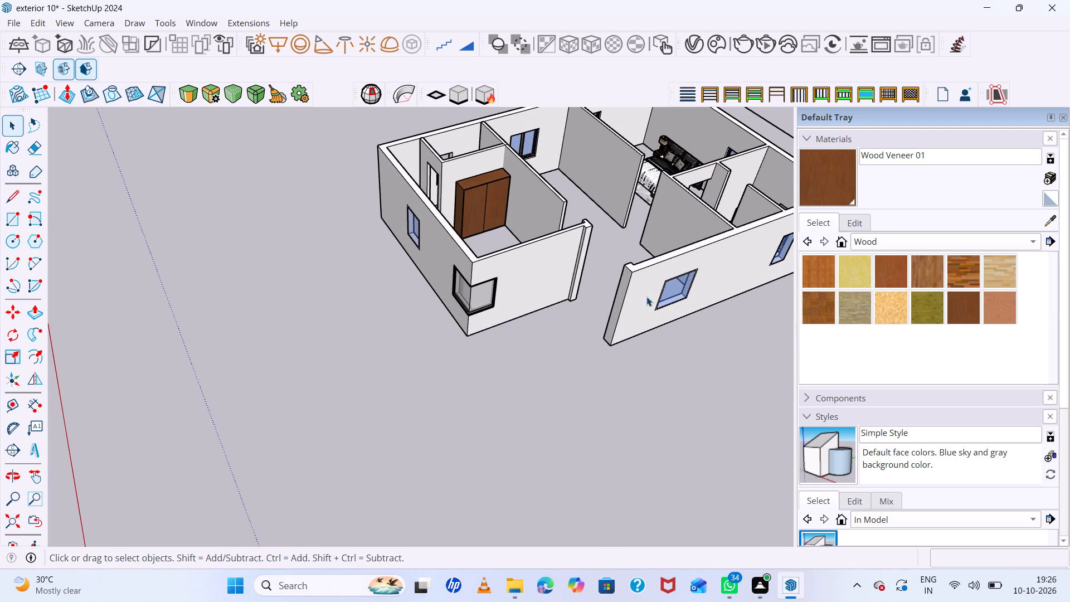
Inspect the upper floor's outer walls around the corner window and the open gap in the front wall.
middle_drag(646, 297, 721, 292)
scroll(571, 222, up, 16)
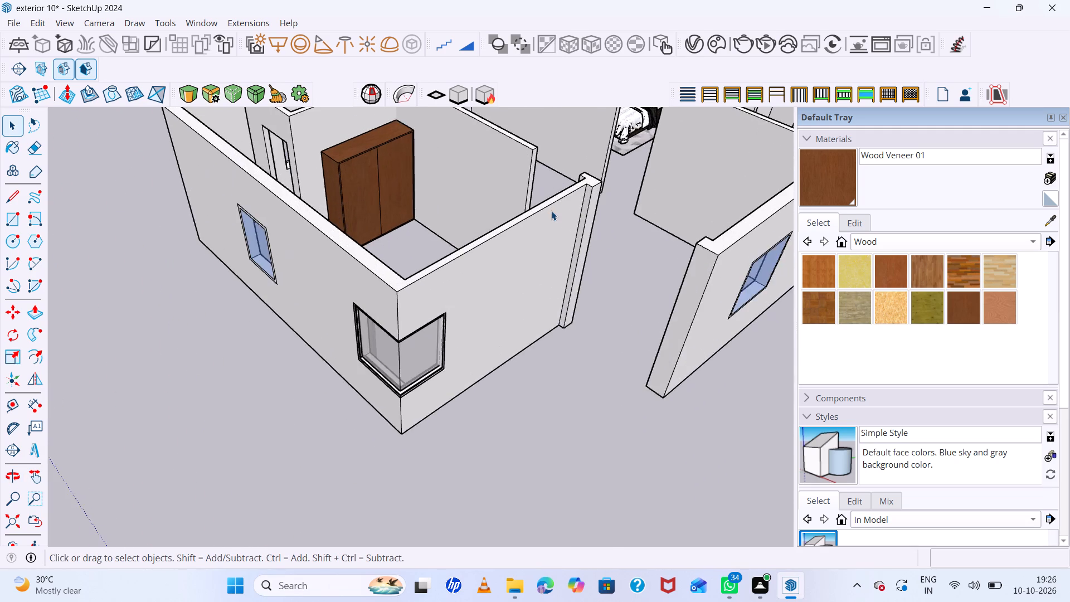
scroll(551, 211, up, 2)
scroll(527, 216, down, 7)
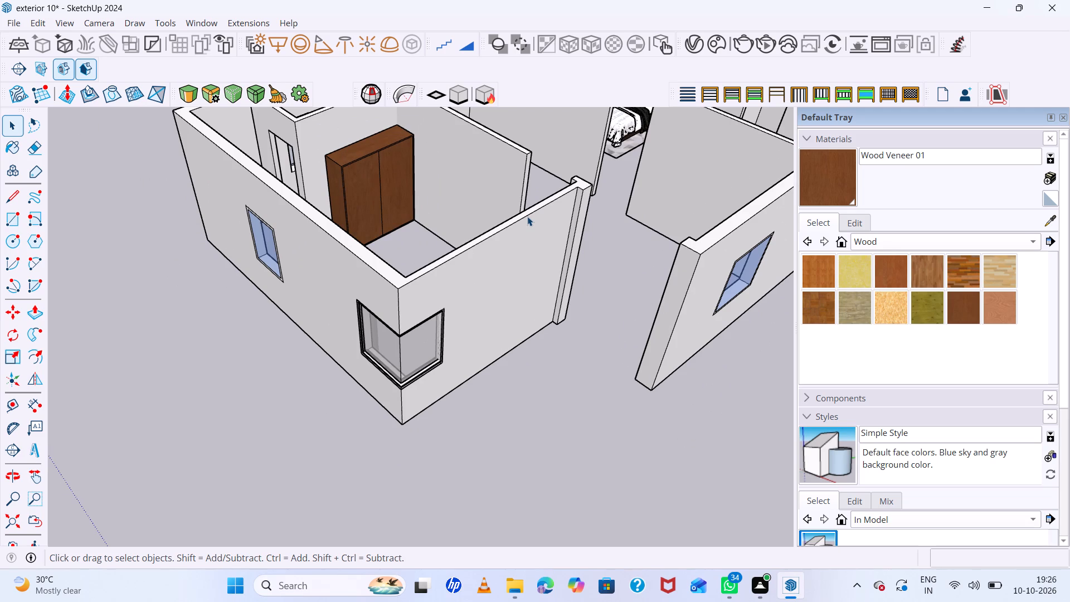
scroll(527, 216, up, 5)
scroll(527, 216, down, 2)
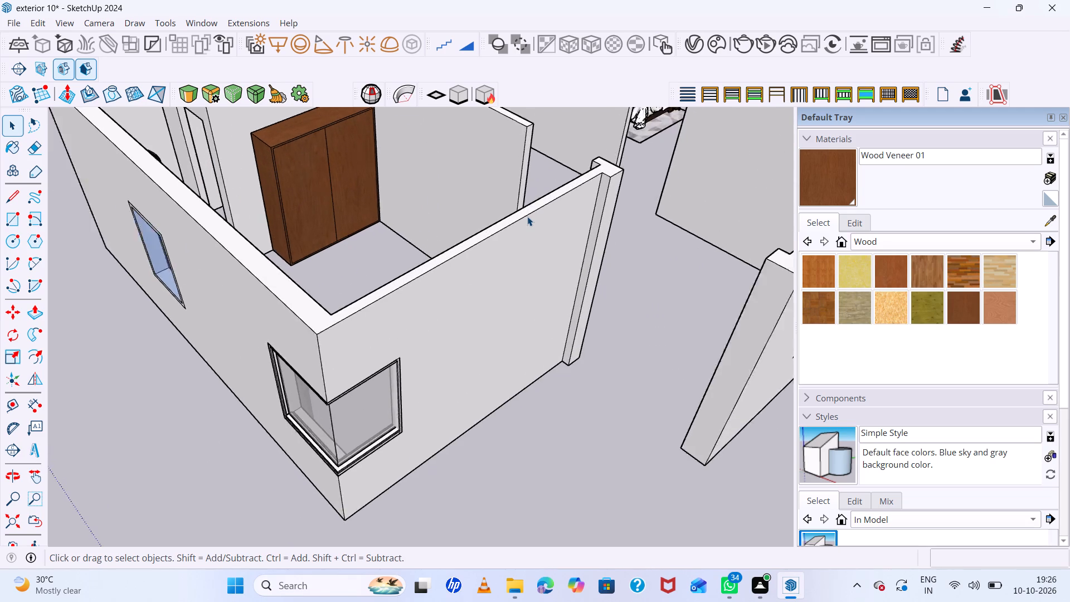
scroll(527, 216, down, 3)
scroll(527, 216, up, 1)
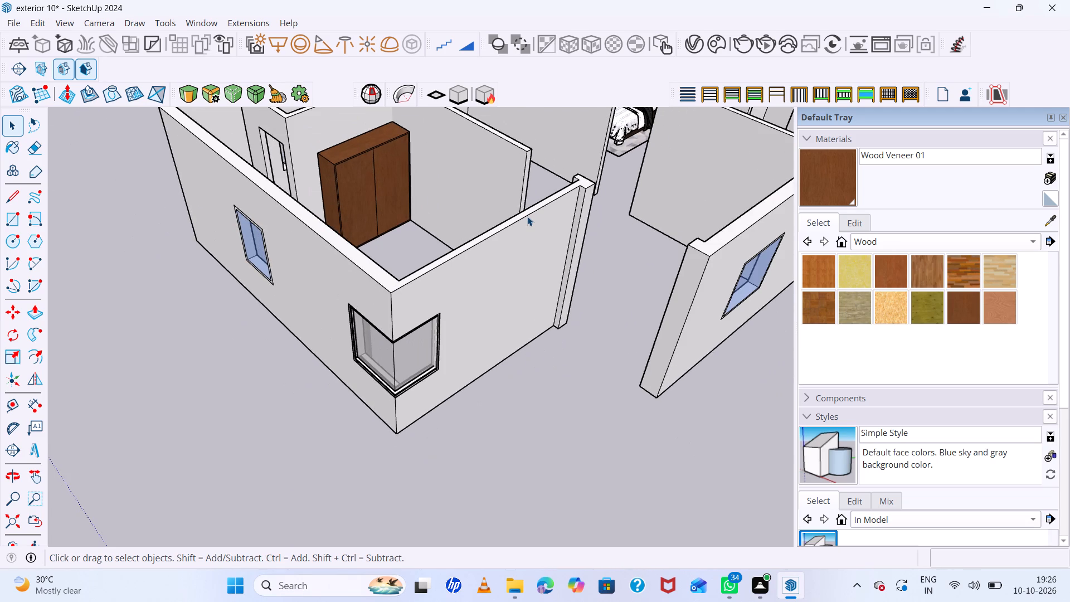
scroll(527, 216, up, 3)
scroll(527, 216, down, 12)
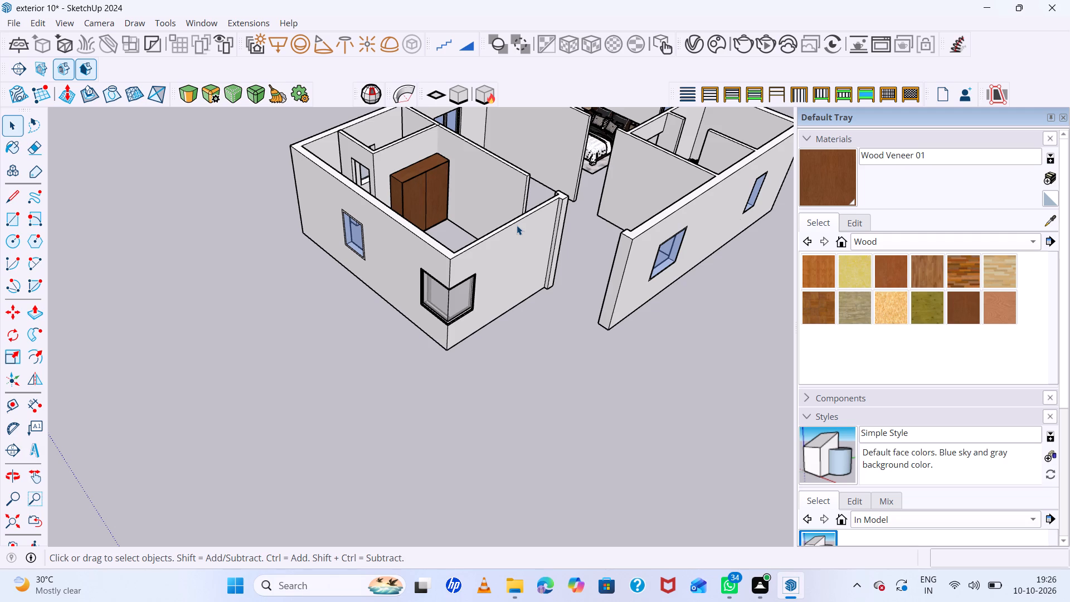
scroll(468, 285, up, 7)
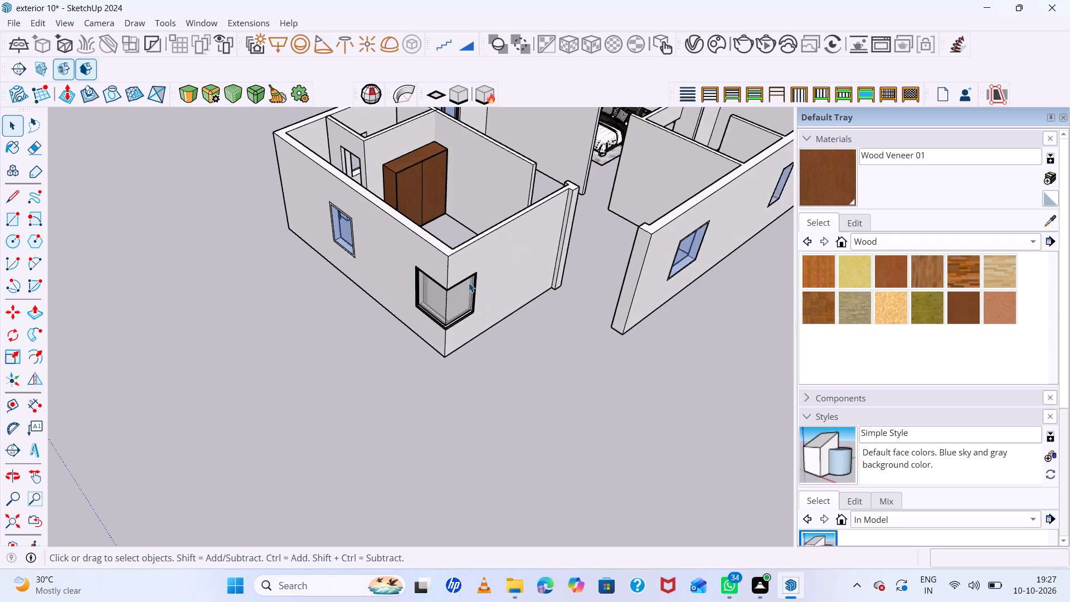
scroll(469, 283, up, 6)
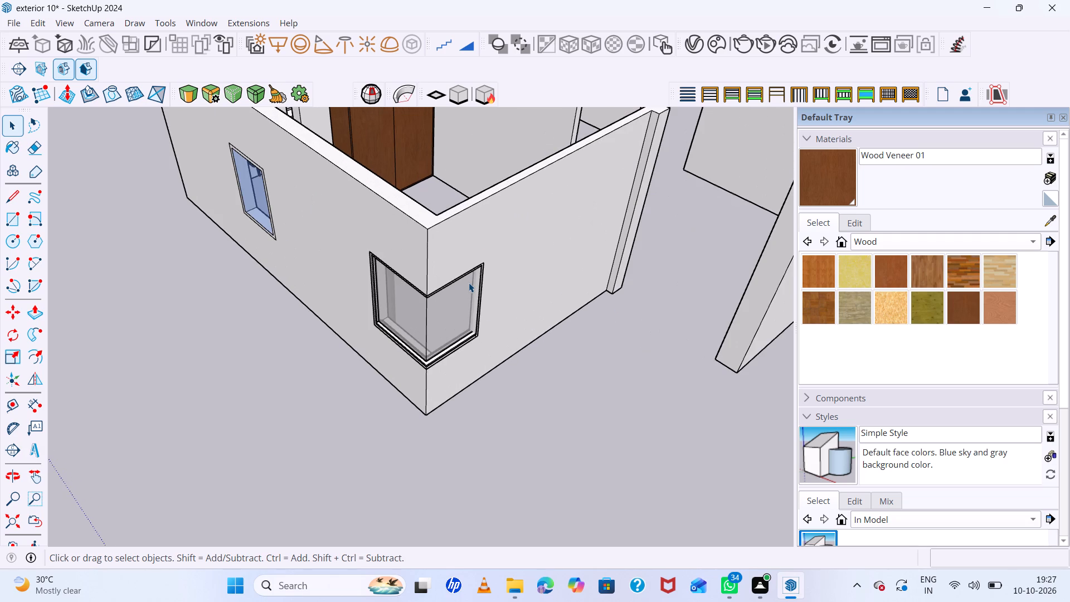
scroll(469, 283, down, 18)
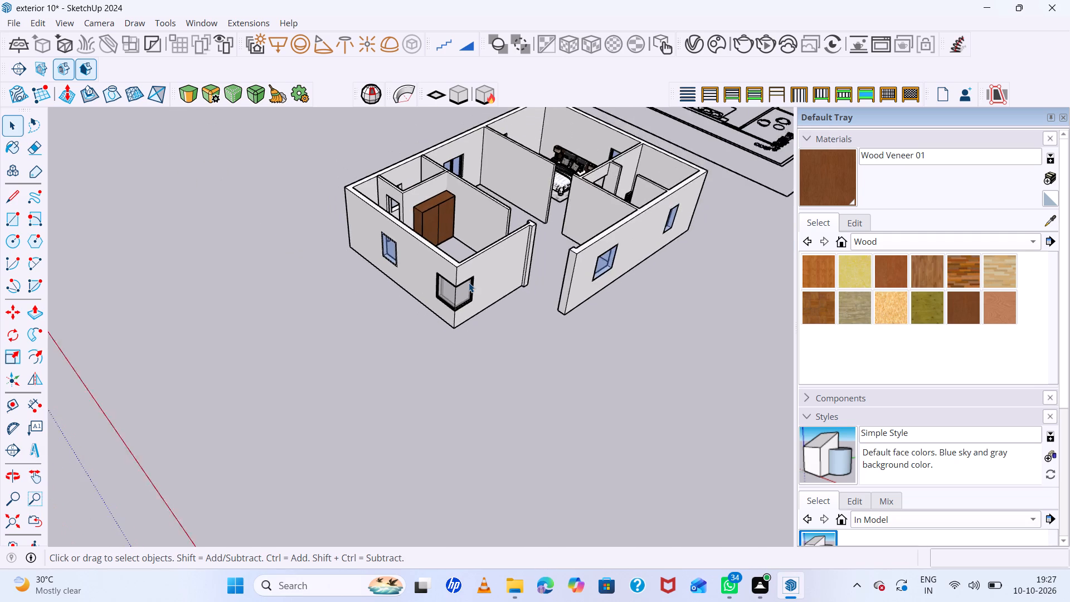
middle_drag(469, 283, 499, 326)
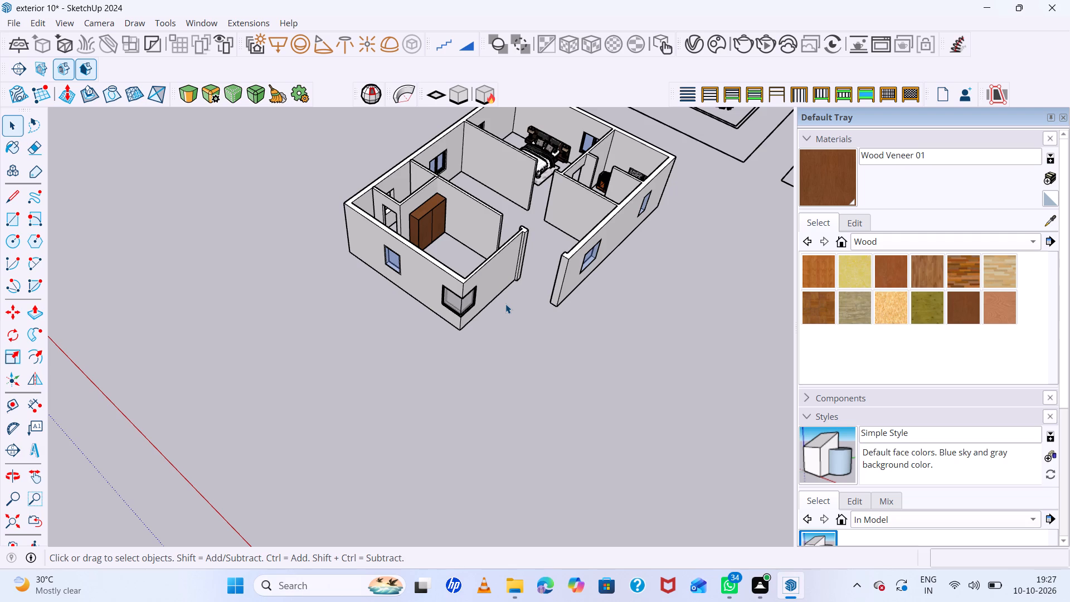
scroll(505, 304, up, 14)
scroll(505, 304, down, 13)
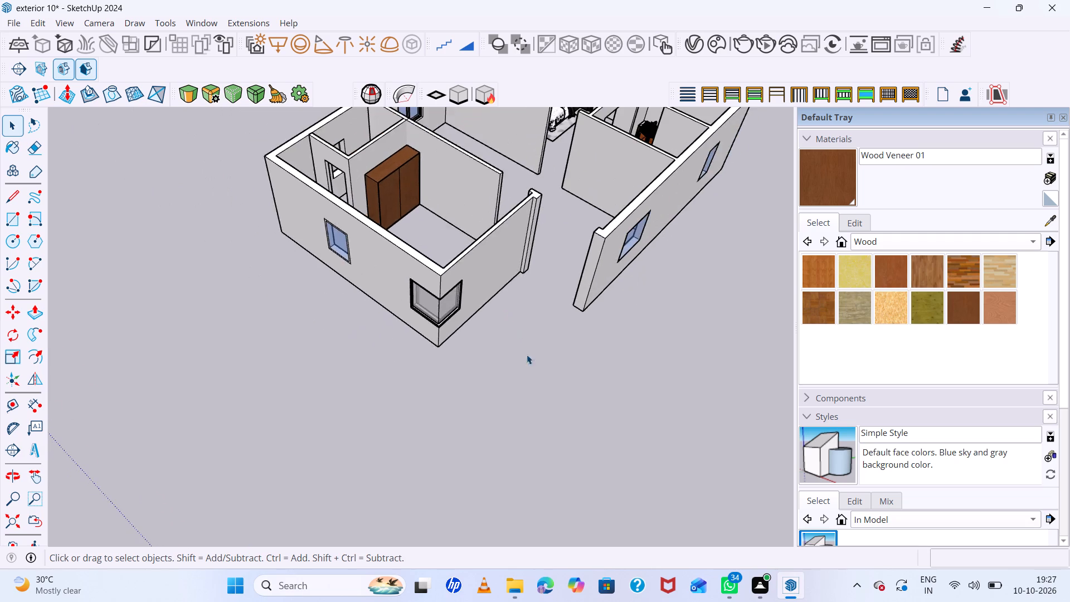
scroll(527, 355, down, 3)
scroll(531, 200, up, 7)
scroll(528, 166, down, 7)
scroll(548, 277, down, 3)
scroll(567, 305, up, 4)
Draw a rectangle about 2' high and 9" wide at the top of the wall end face beside the front-wall gap.
middle_click(575, 310)
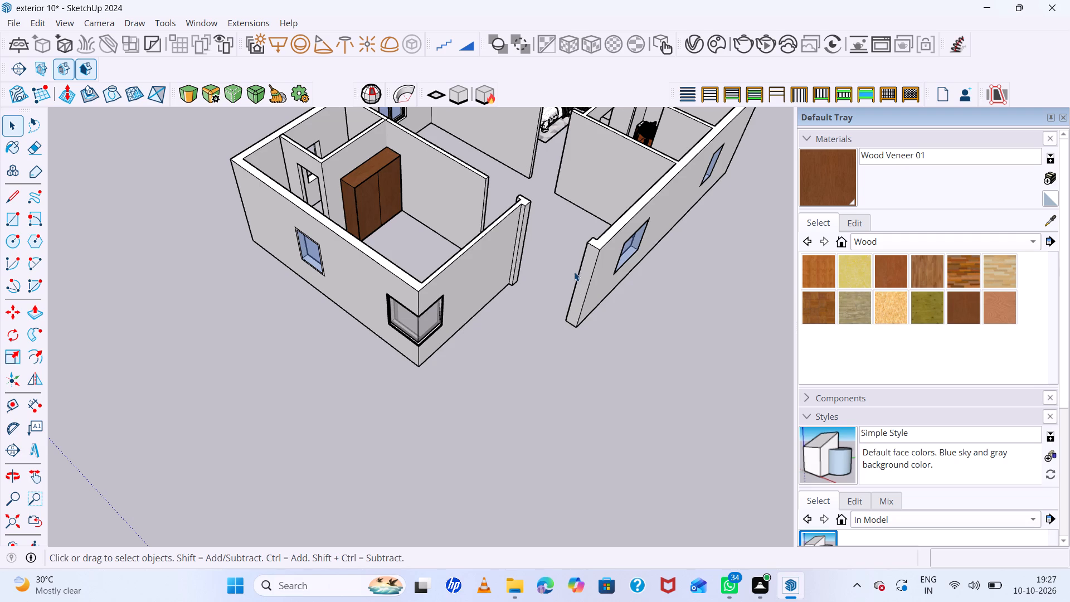
scroll(574, 267, up, 2)
scroll(538, 178, up, 6)
middle_drag(549, 216, 539, 210)
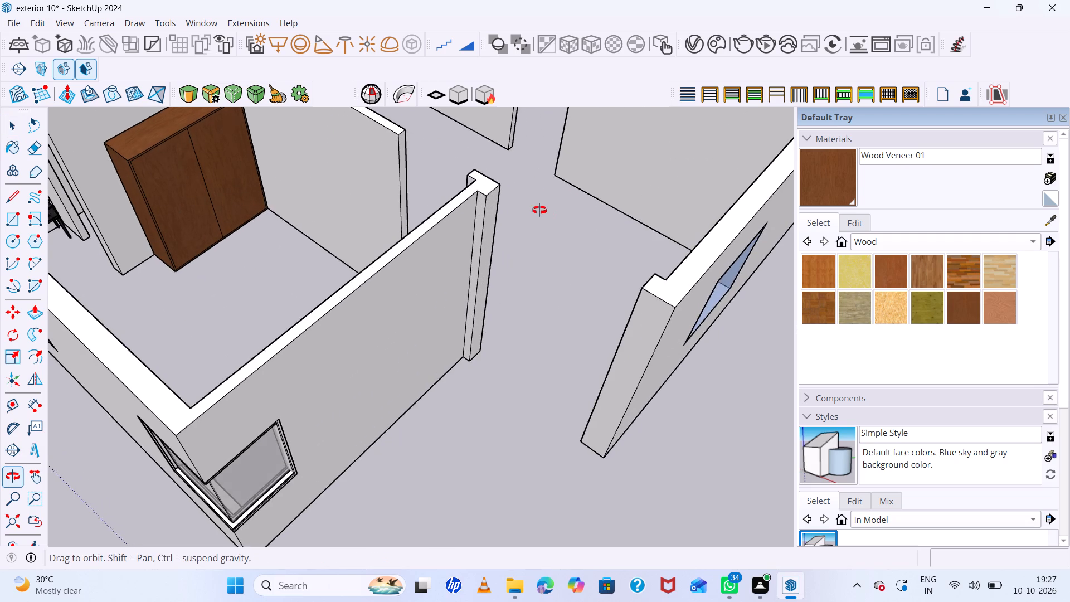
middle_drag(539, 210, 490, 192)
scroll(490, 192, up, 5)
click(490, 192)
scroll(490, 192, up, 4)
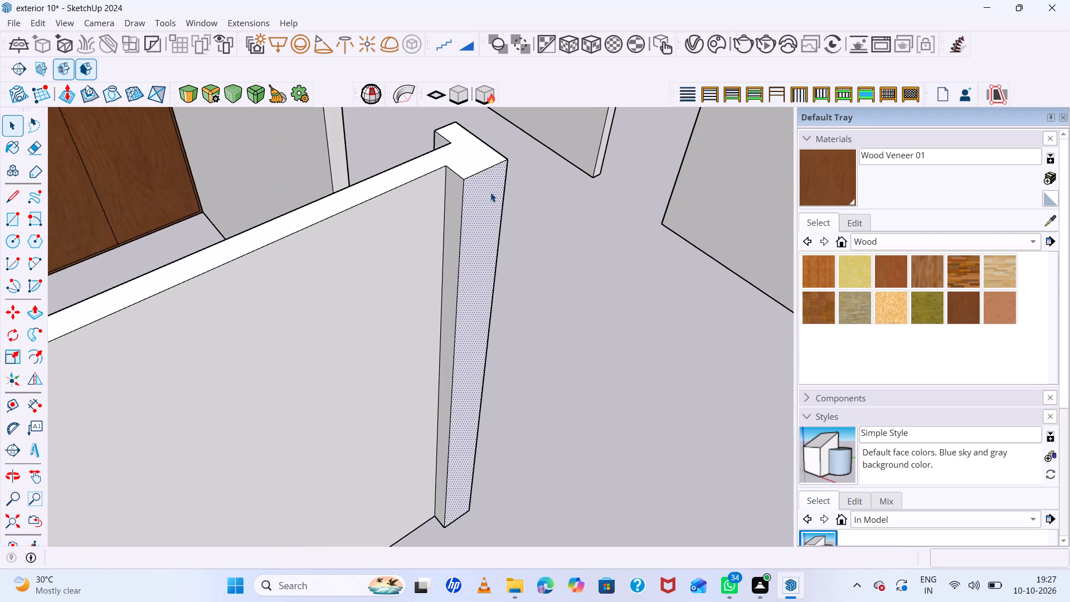
key(r)
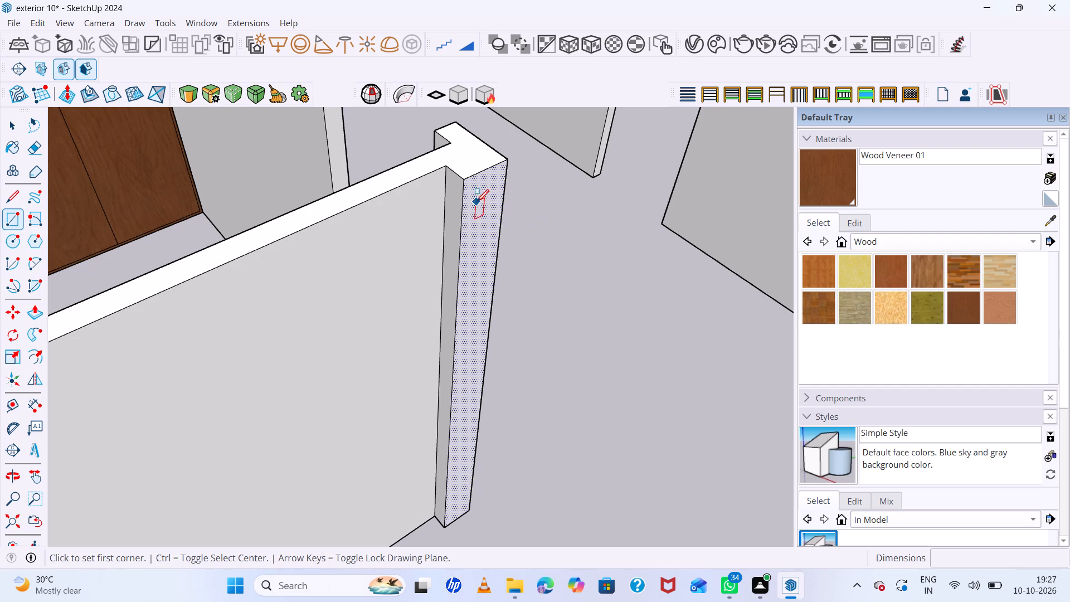
click(467, 179)
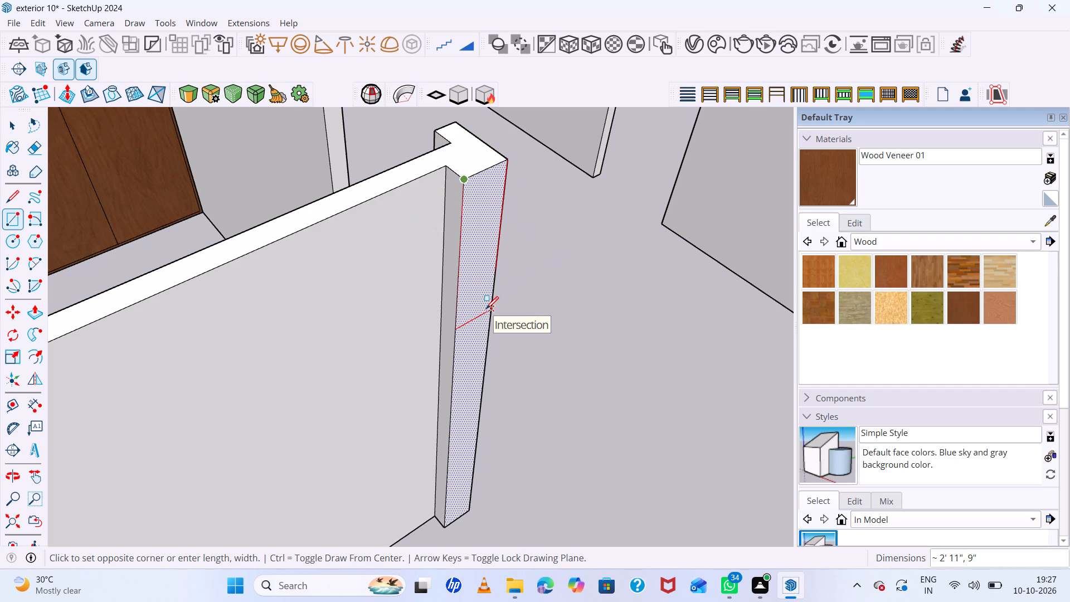
click(493, 270)
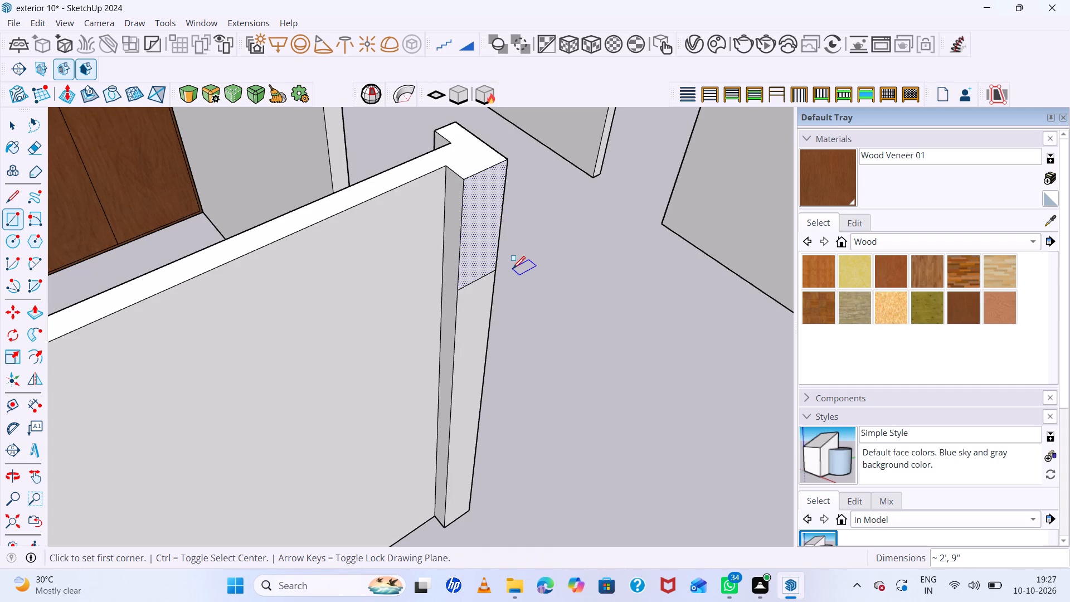
Push/Pull the new rectangle 6' across the gap to the opposite wall, forming a lintel over the opening.
key(p)
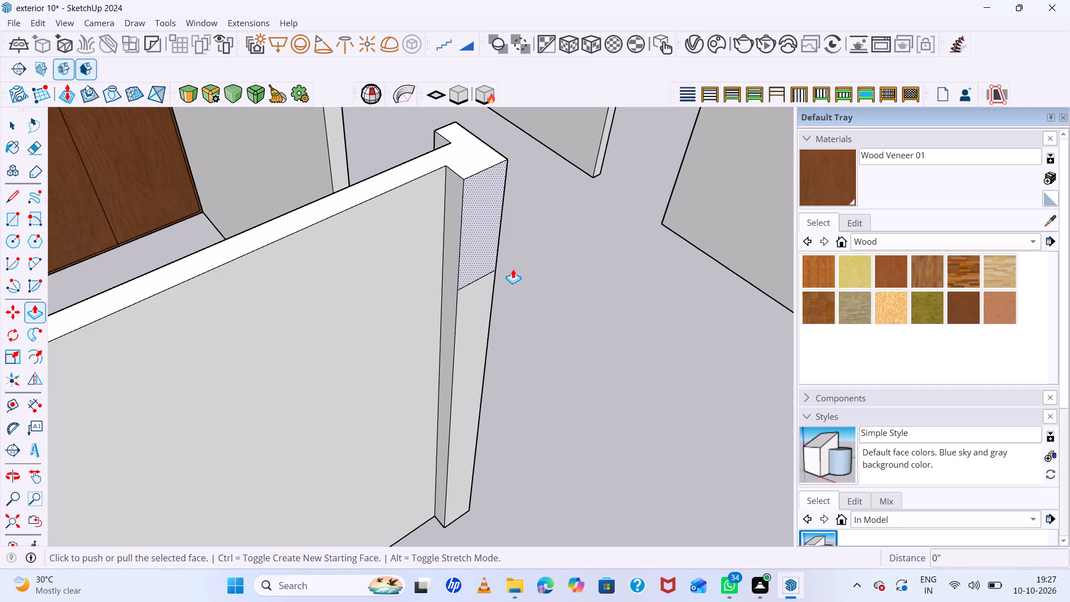
click(480, 246)
scroll(604, 300, down, 12)
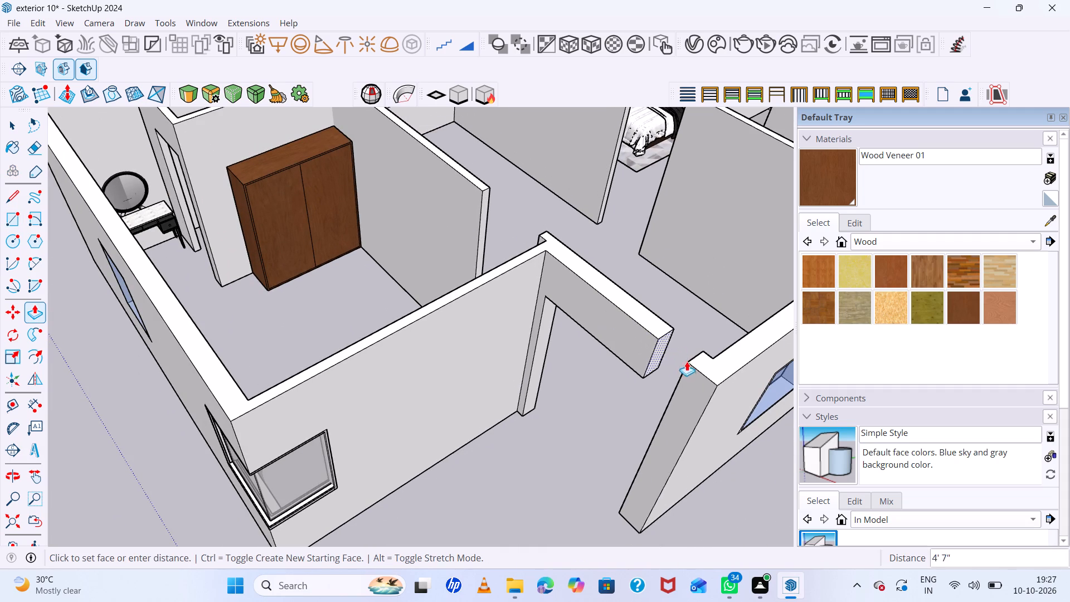
click(689, 368)
Erase the seam lines between the lintel and the adjoining wall on the outer face and top surface.
middle_drag(660, 415, 693, 292)
scroll(693, 292, up, 2)
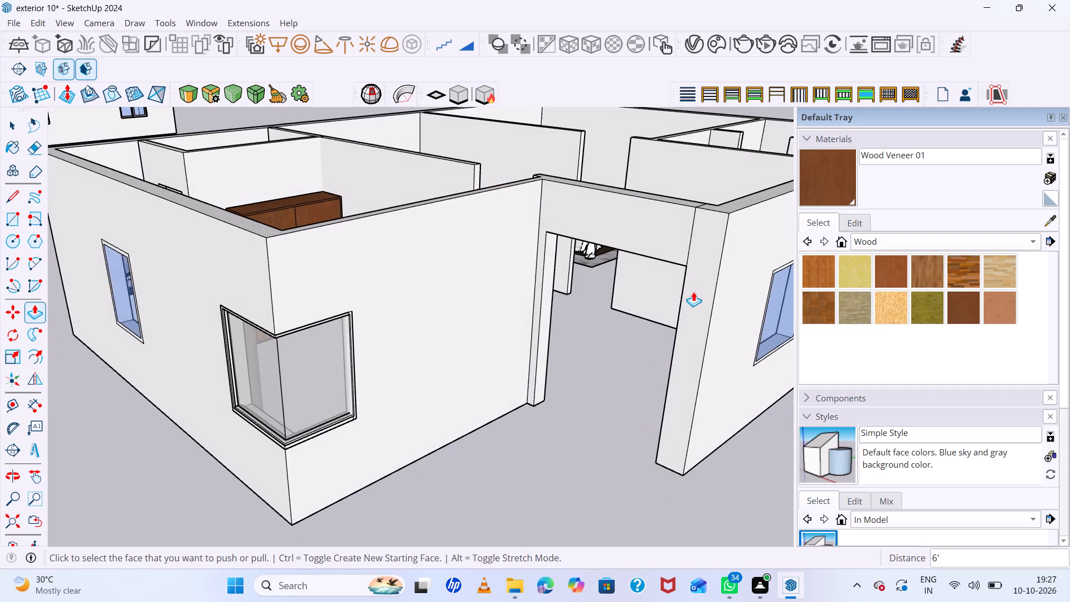
scroll(693, 292, up, 2)
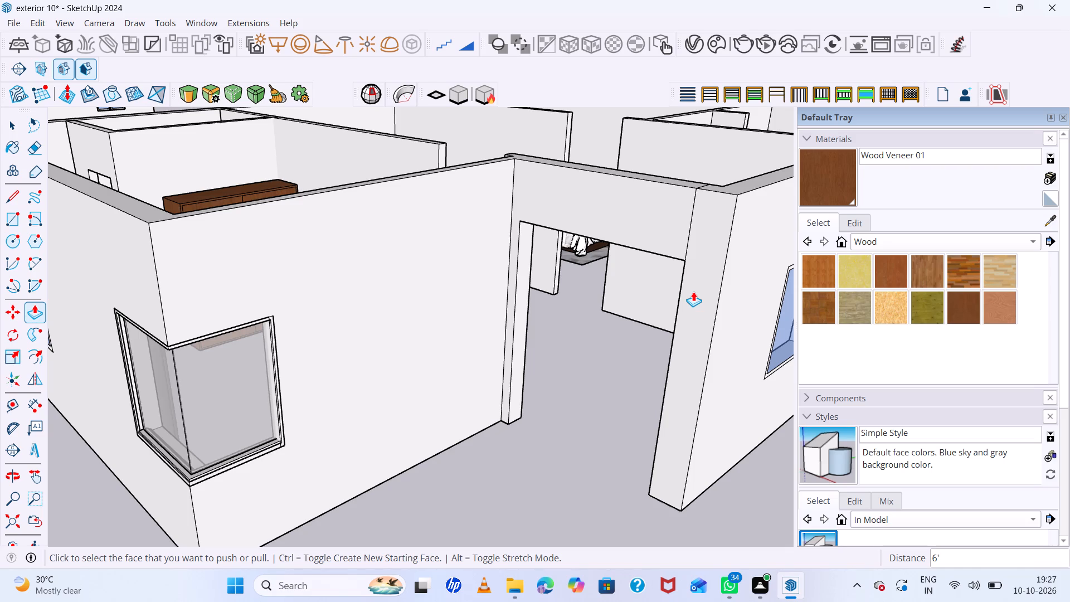
key(e)
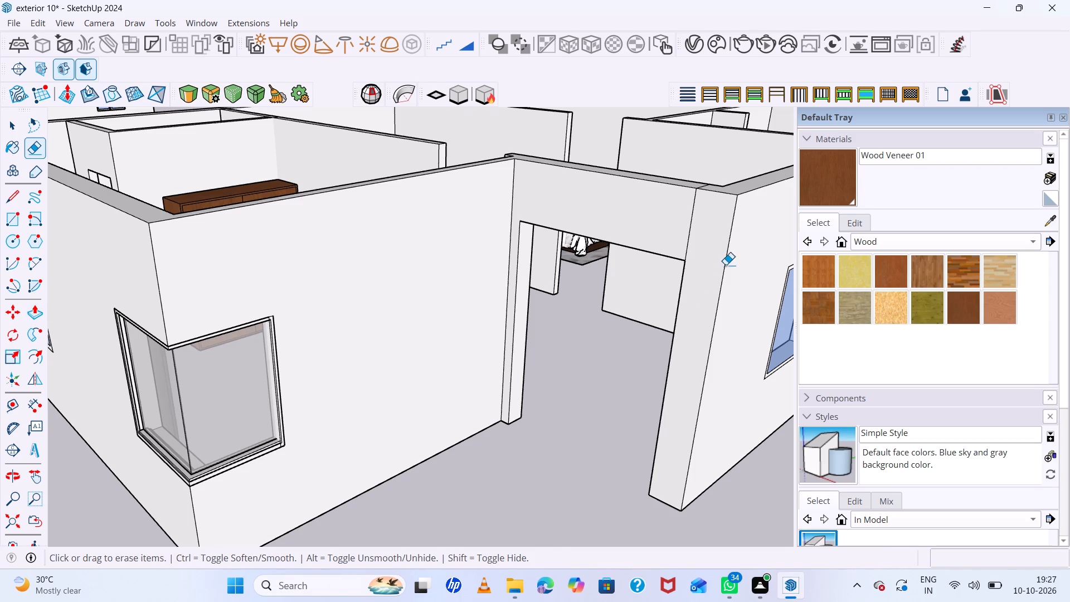
click(692, 217)
middle_drag(709, 217, 746, 293)
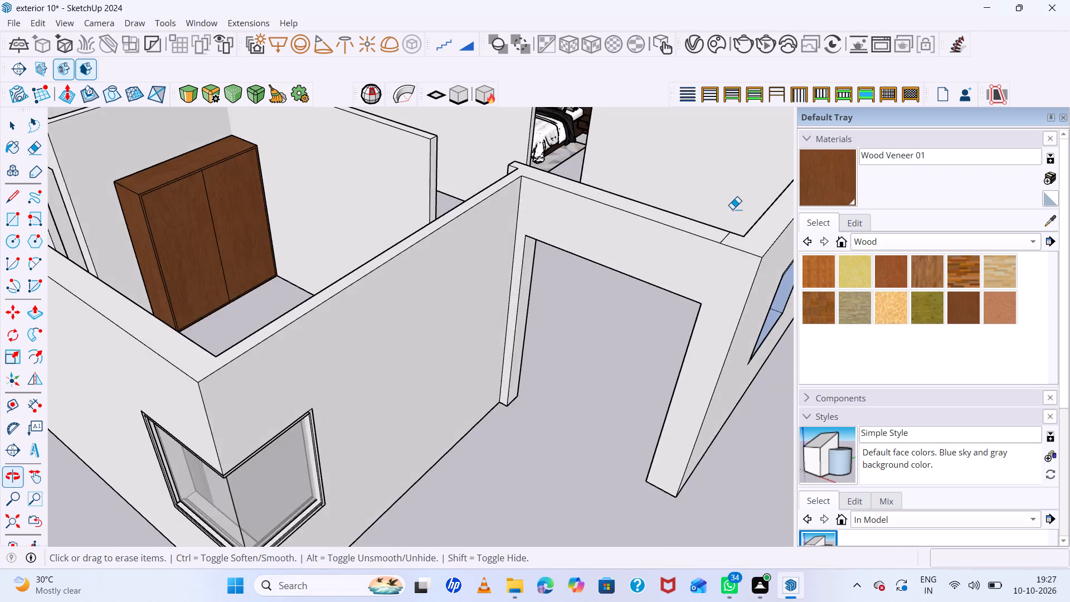
scroll(732, 208, up, 6)
drag(736, 259, 678, 246)
Erase the remaining seam line between the lintel and the wall on the inner face.
scroll(607, 236, down, 6)
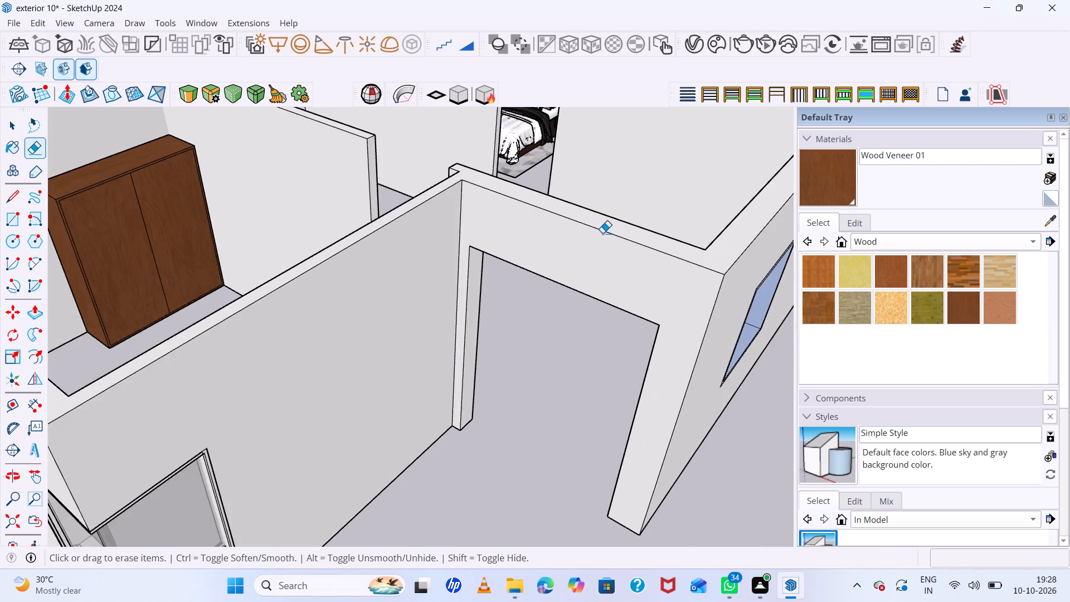
scroll(586, 216, up, 1)
scroll(586, 216, down, 5)
middle_drag(586, 216, 555, 420)
scroll(574, 443, up, 7)
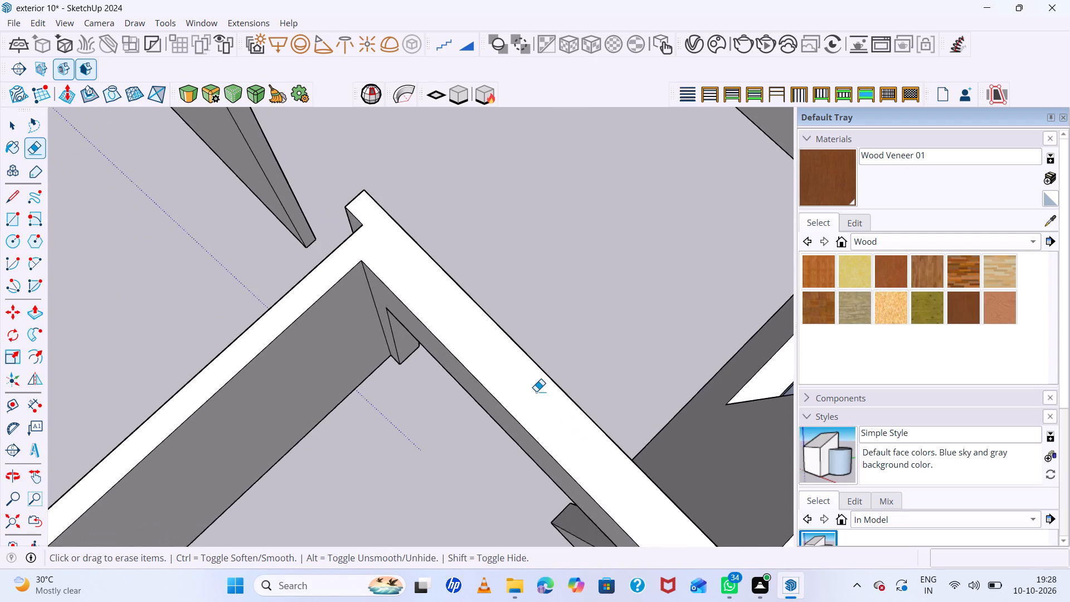
middle_drag(503, 394, 240, 445)
middle_drag(378, 418, 90, 166)
scroll(322, 318, down, 8)
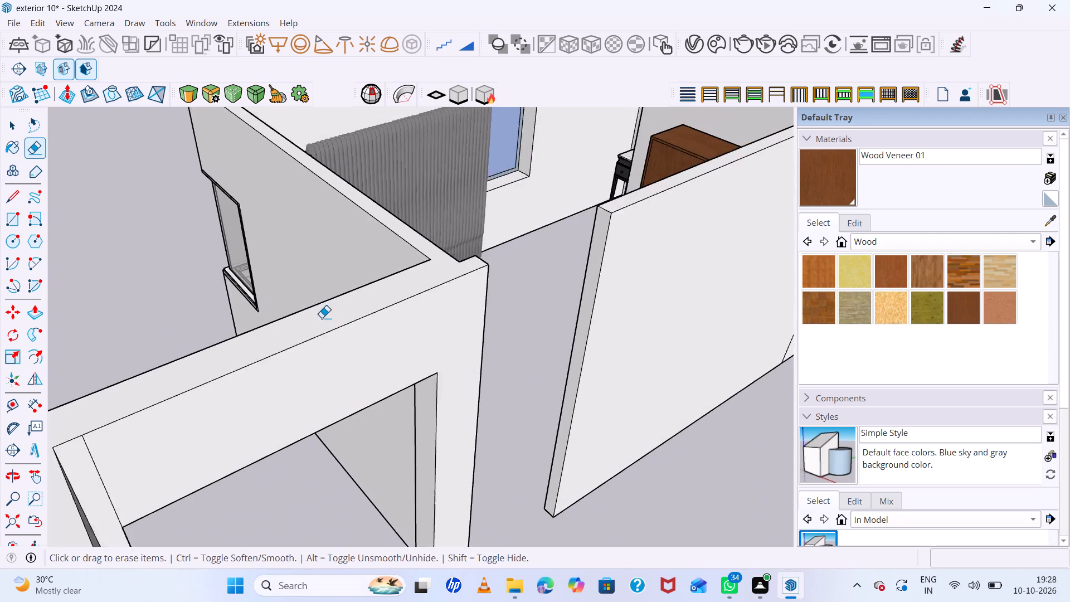
scroll(322, 318, down, 1)
scroll(293, 397, up, 7)
scroll(139, 420, up, 6)
click(106, 379)
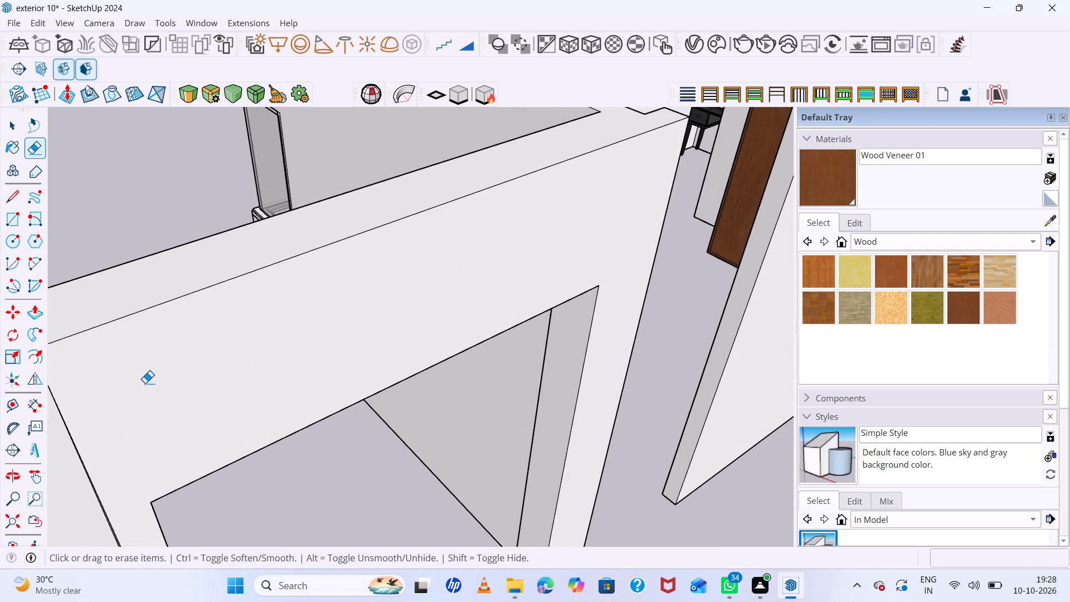
Inspect the front-wall opening and its lintel from above and from outside the upper floor.
scroll(146, 383, down, 15)
scroll(231, 387, down, 6)
middle_drag(247, 402, 636, 431)
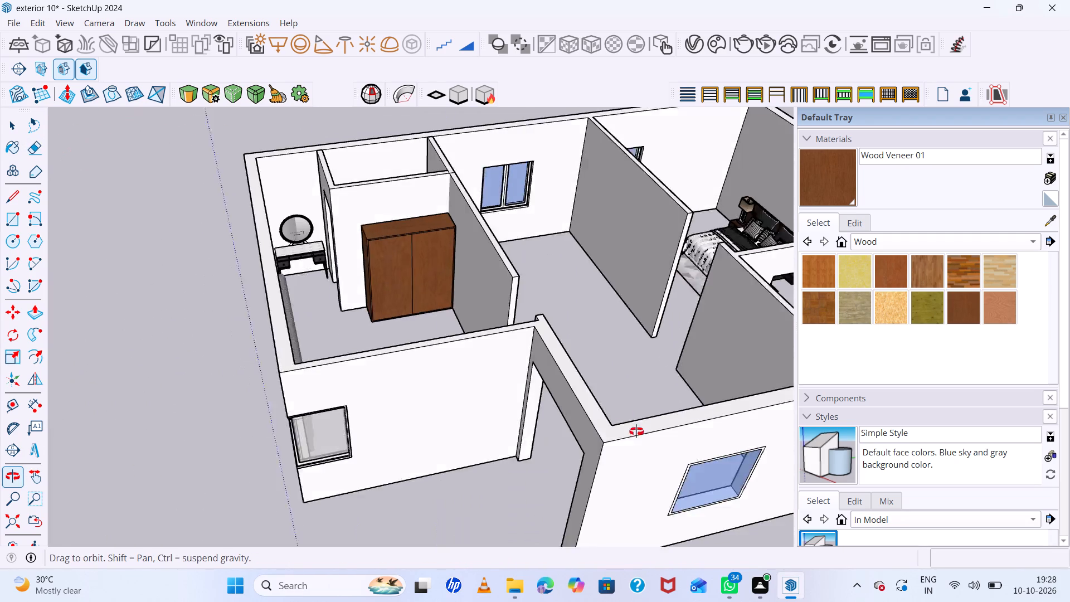
middle_click(636, 431)
middle_drag(636, 431, 636, 431)
scroll(477, 337, down, 9)
scroll(479, 333, up, 11)
scroll(688, 430, up, 1)
middle_drag(688, 430, 718, 386)
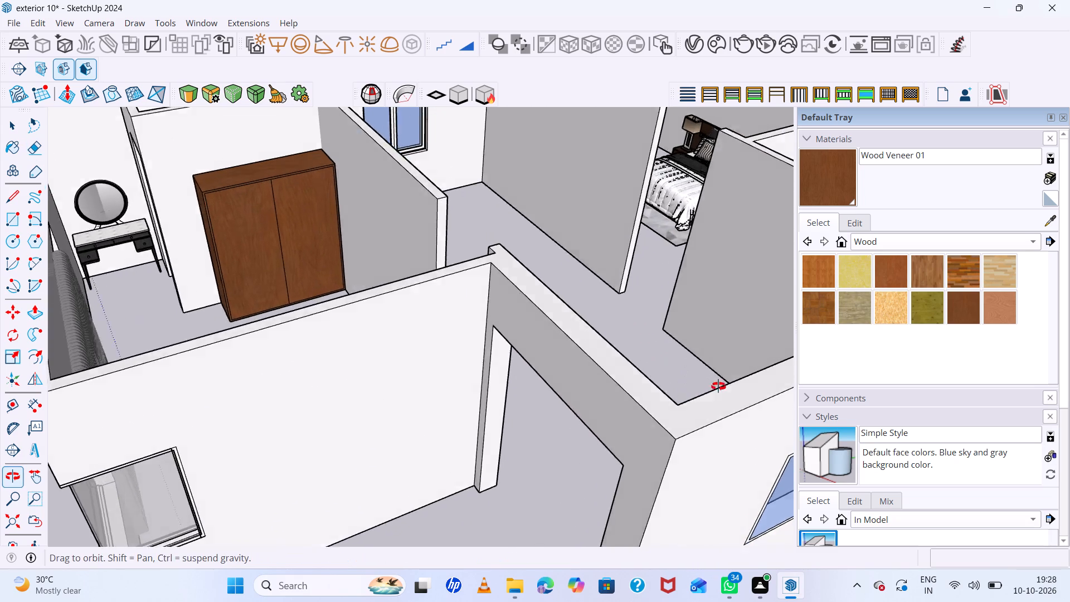
middle_drag(718, 386, 726, 370)
middle_click(729, 363)
scroll(658, 382, down, 16)
scroll(647, 386, up, 7)
middle_drag(678, 381, 693, 327)
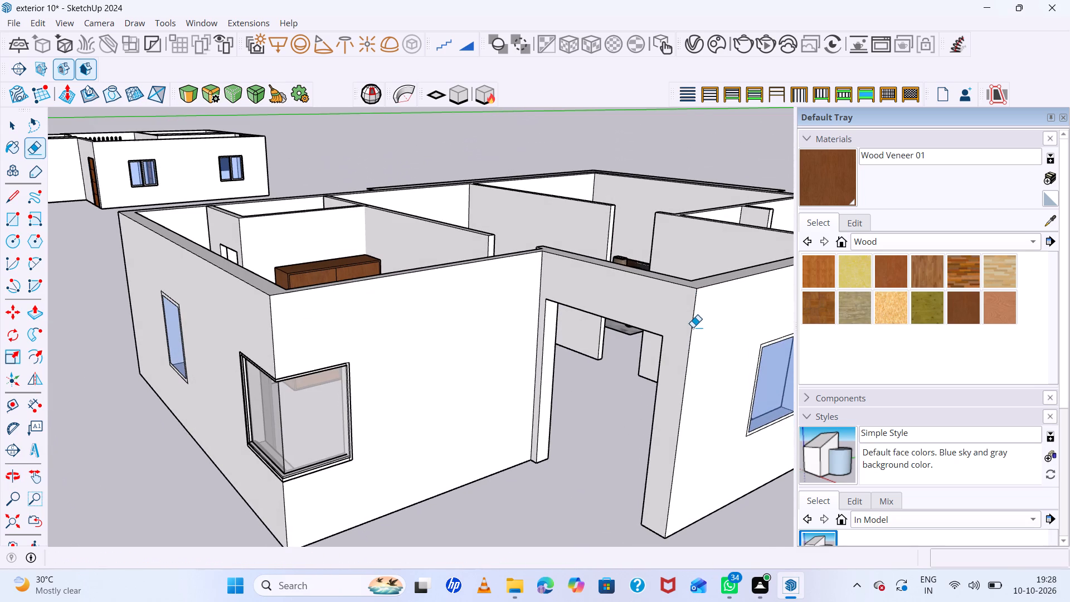
Open 3D Warehouse and search its models for "door".
click(216, 27)
click(250, 137)
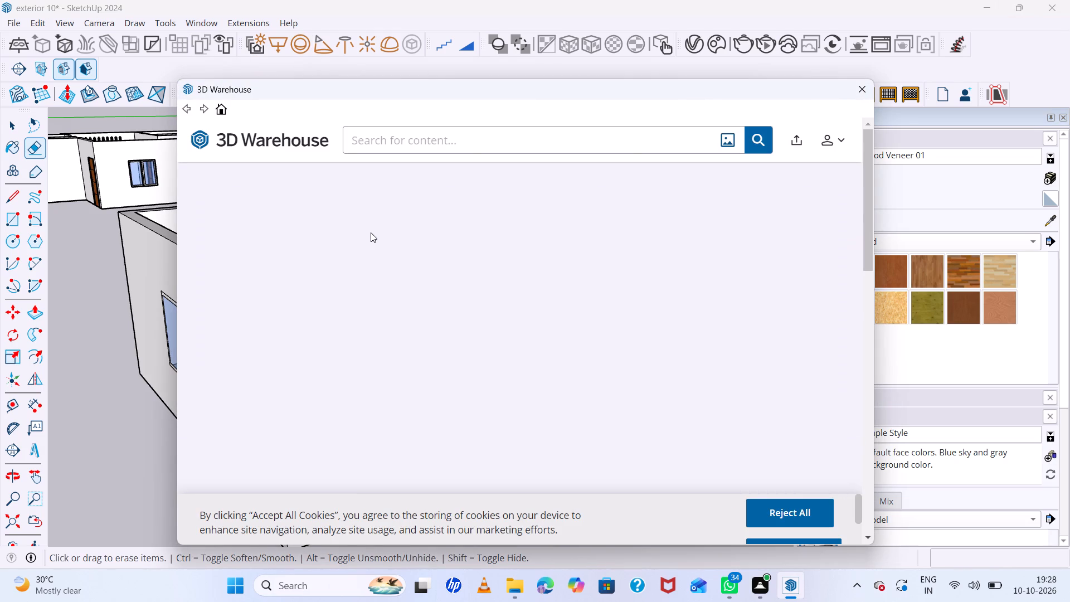
click(373, 148)
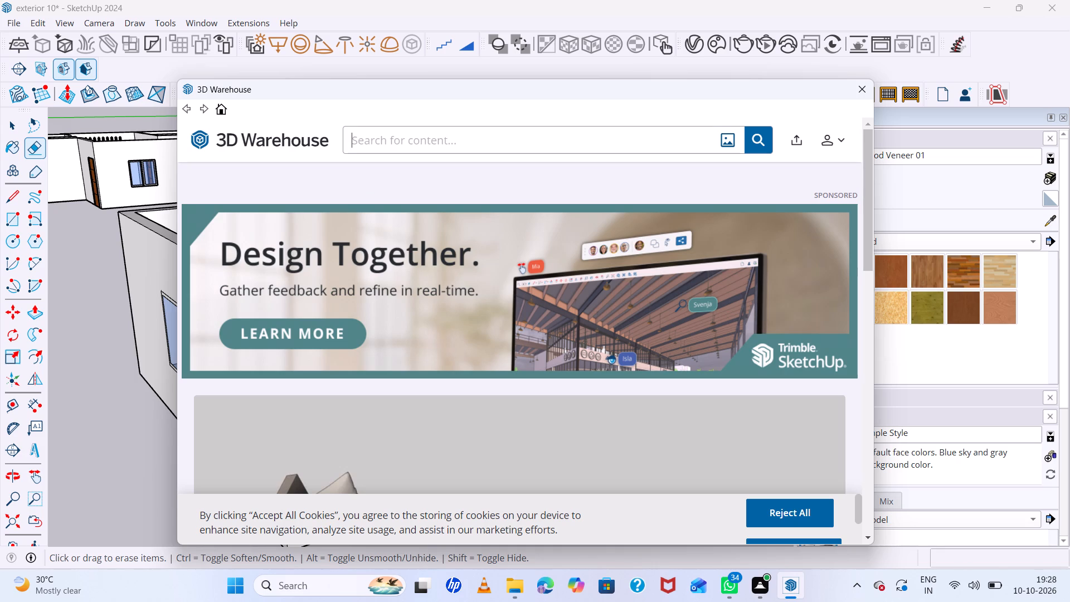
text(door)
key(Return)
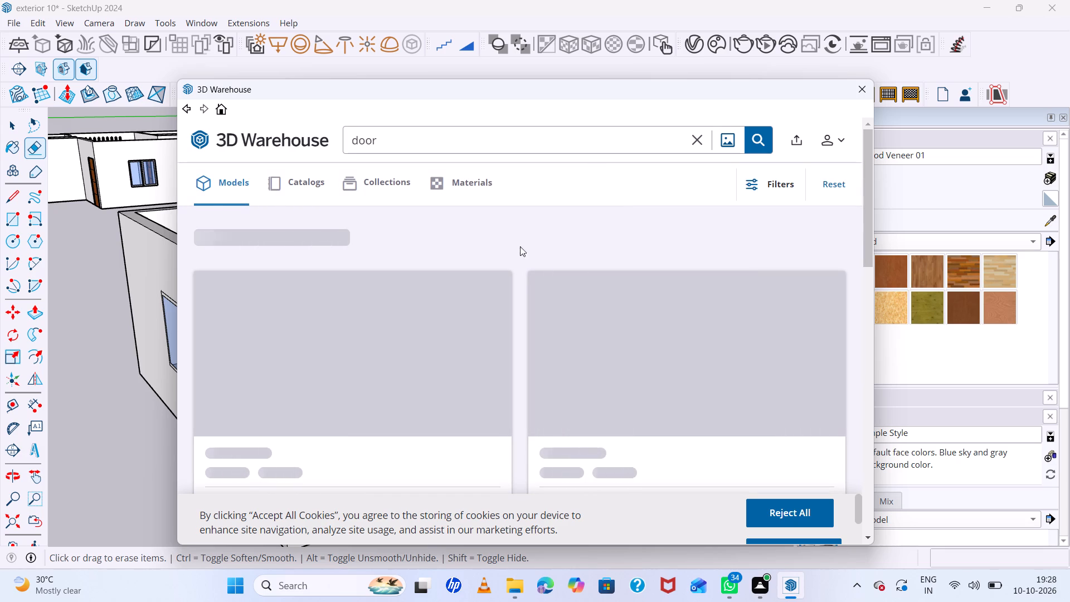
Browse the door models in the search results for one that suits the front-wall opening.
scroll(536, 268, down, 9)
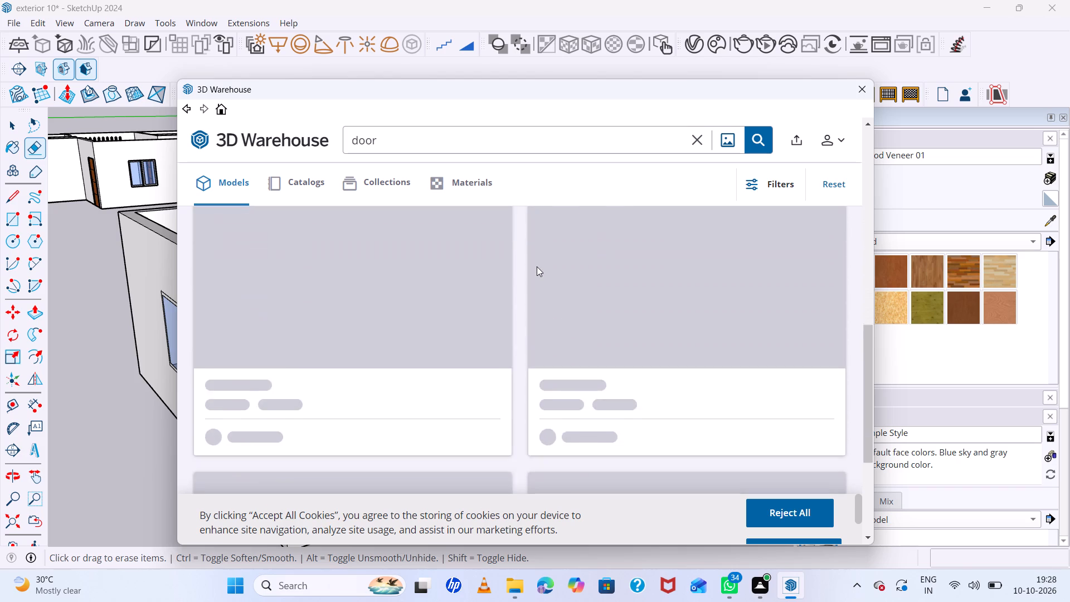
scroll(537, 266, down, 4)
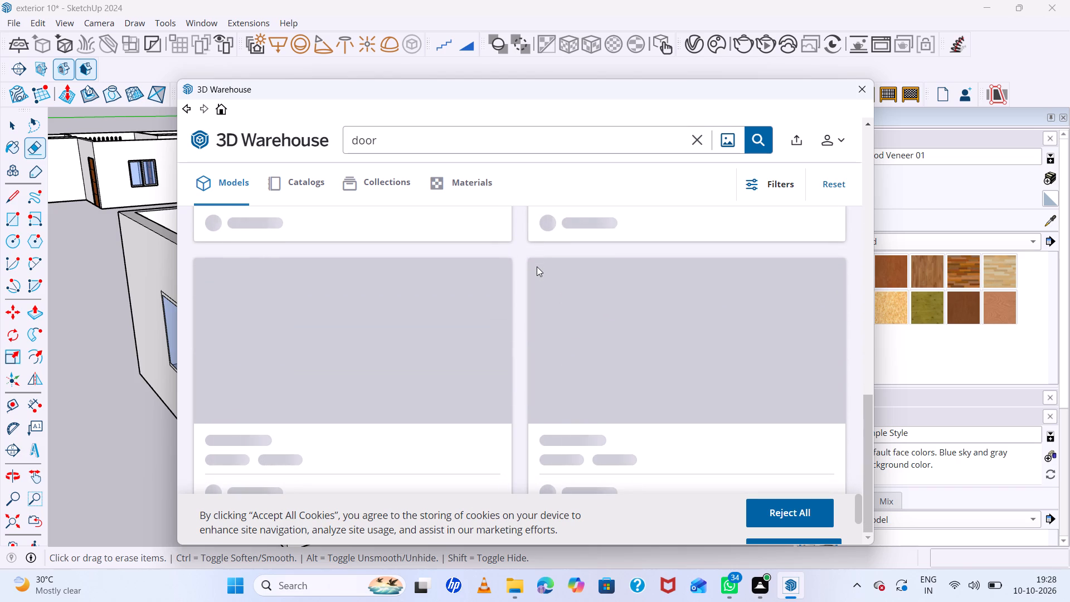
scroll(537, 266, down, 2)
scroll(537, 266, up, 5)
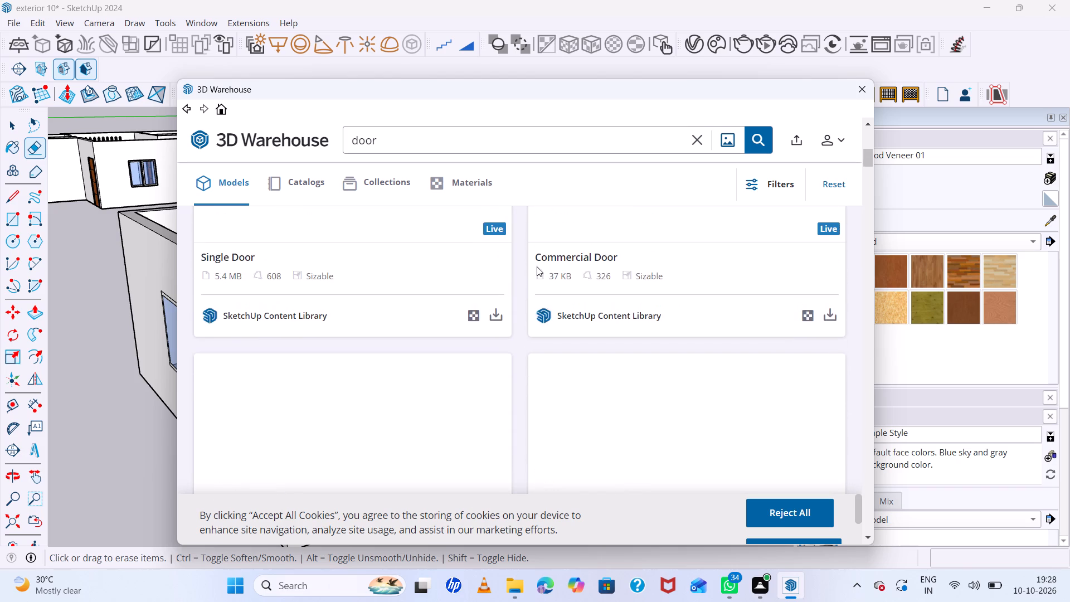
scroll(537, 266, up, 13)
scroll(537, 266, down, 8)
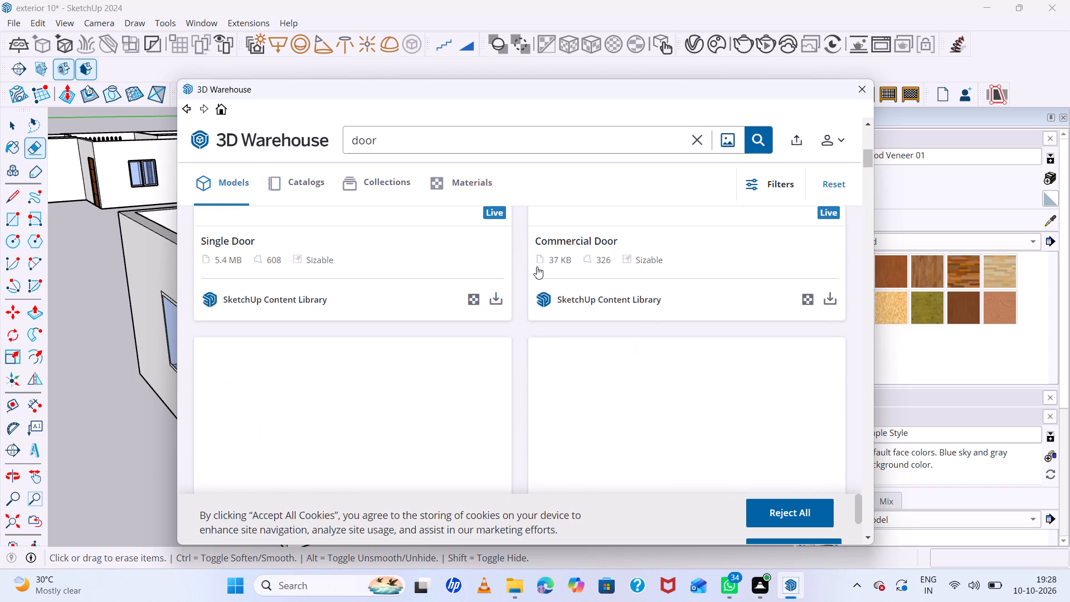
scroll(537, 266, down, 11)
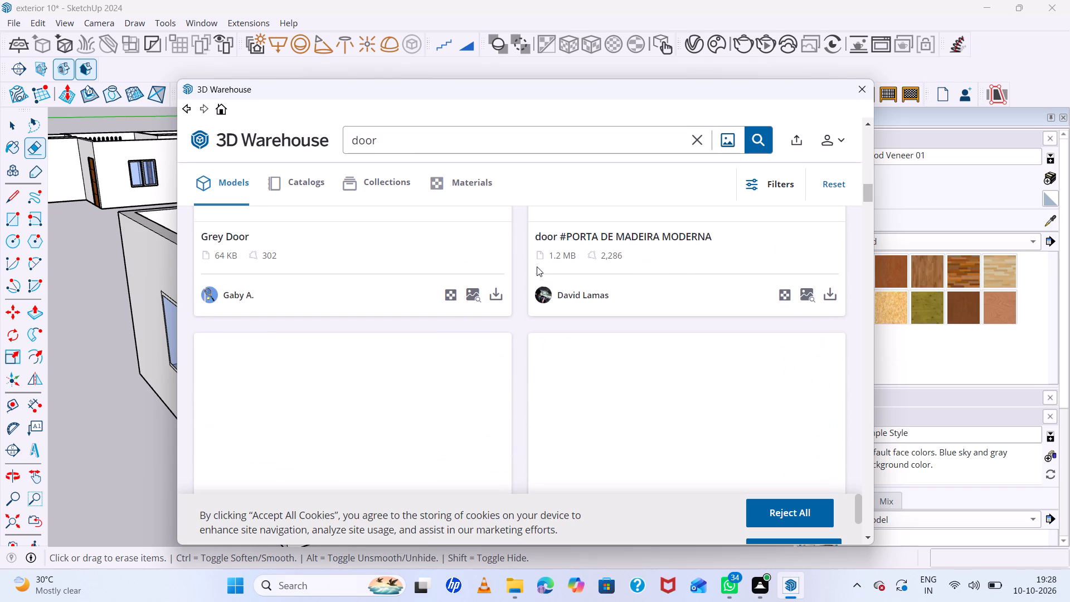
scroll(537, 266, down, 1)
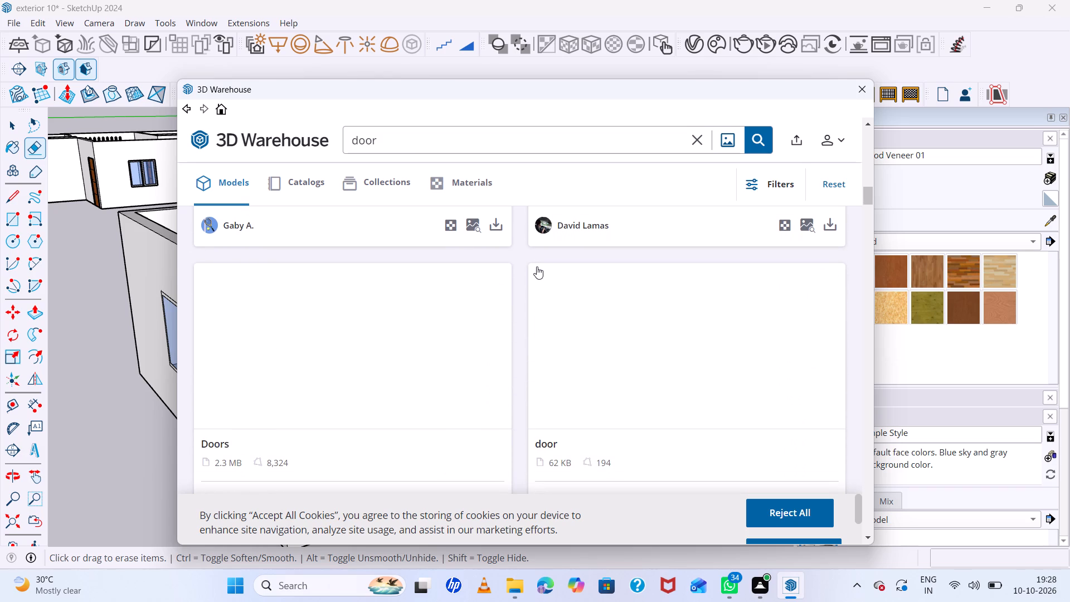
scroll(537, 266, down, 6)
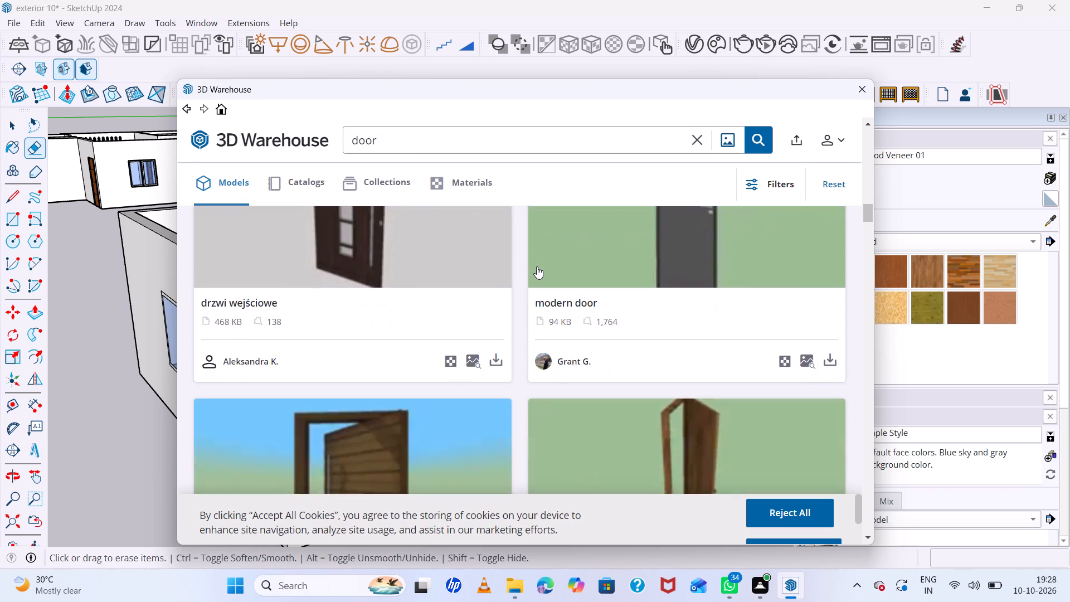
scroll(537, 266, up, 12)
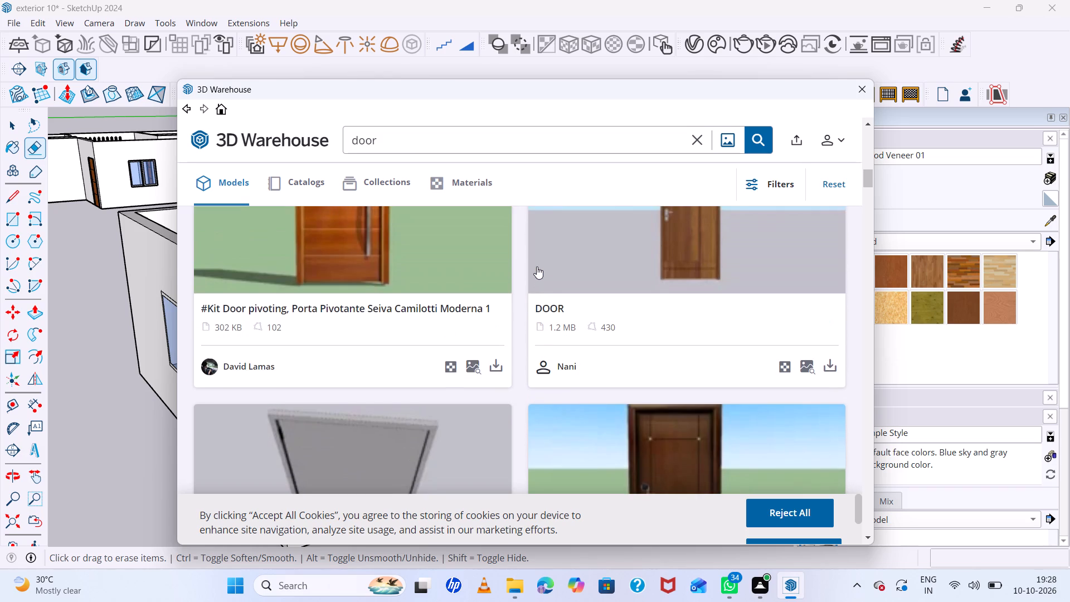
scroll(537, 266, up, 6)
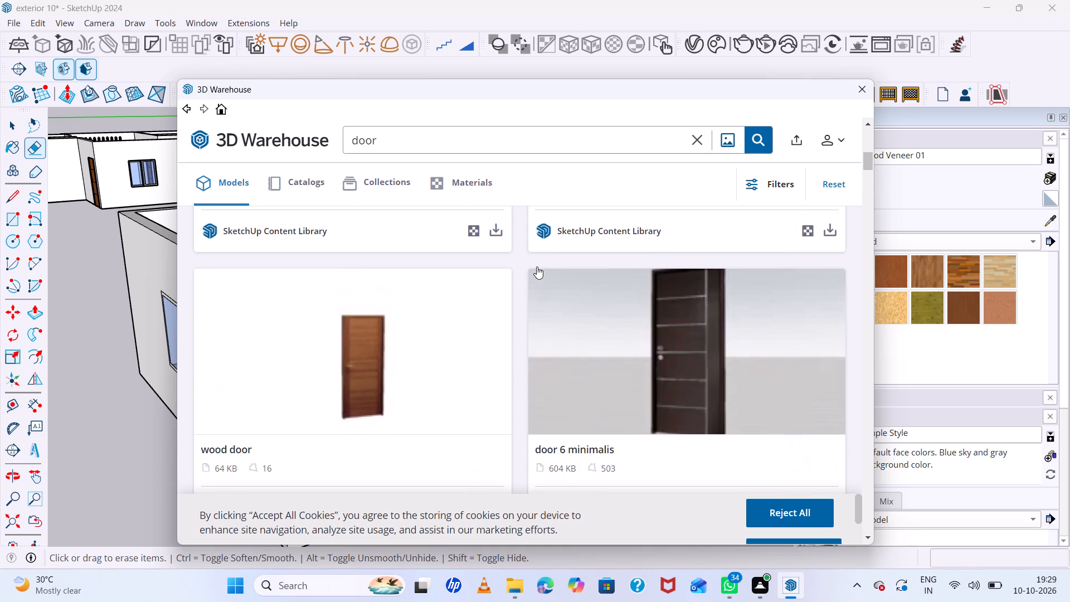
scroll(537, 266, down, 13)
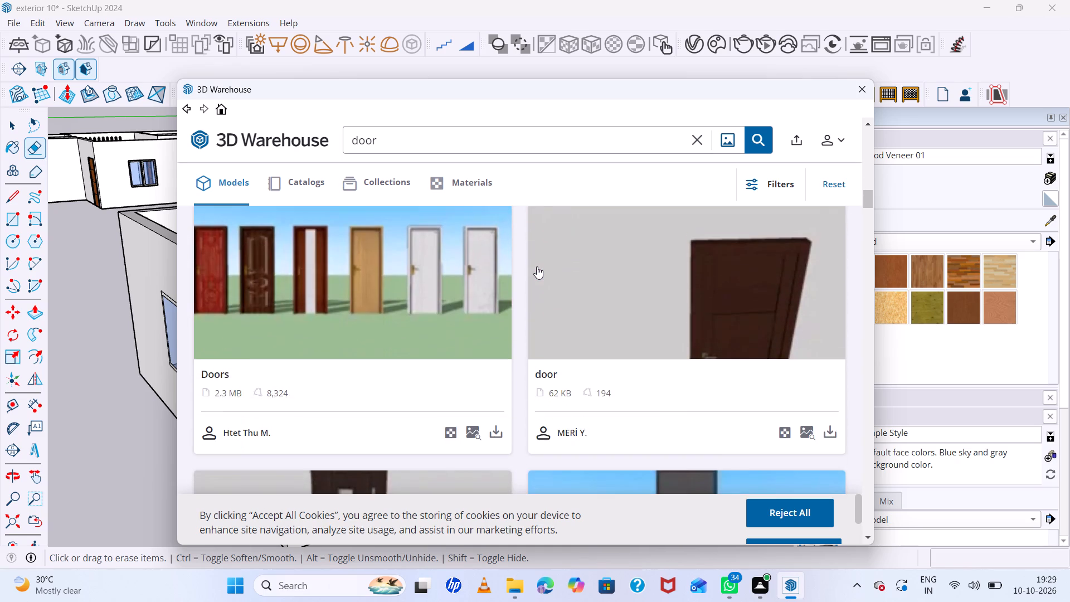
scroll(537, 266, down, 13)
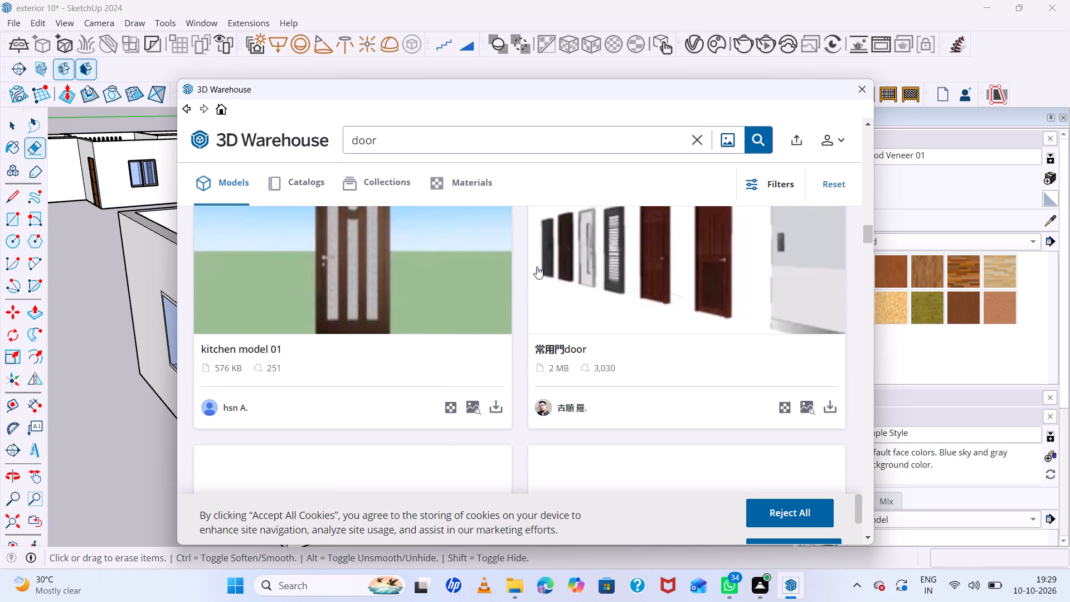
scroll(537, 266, up, 11)
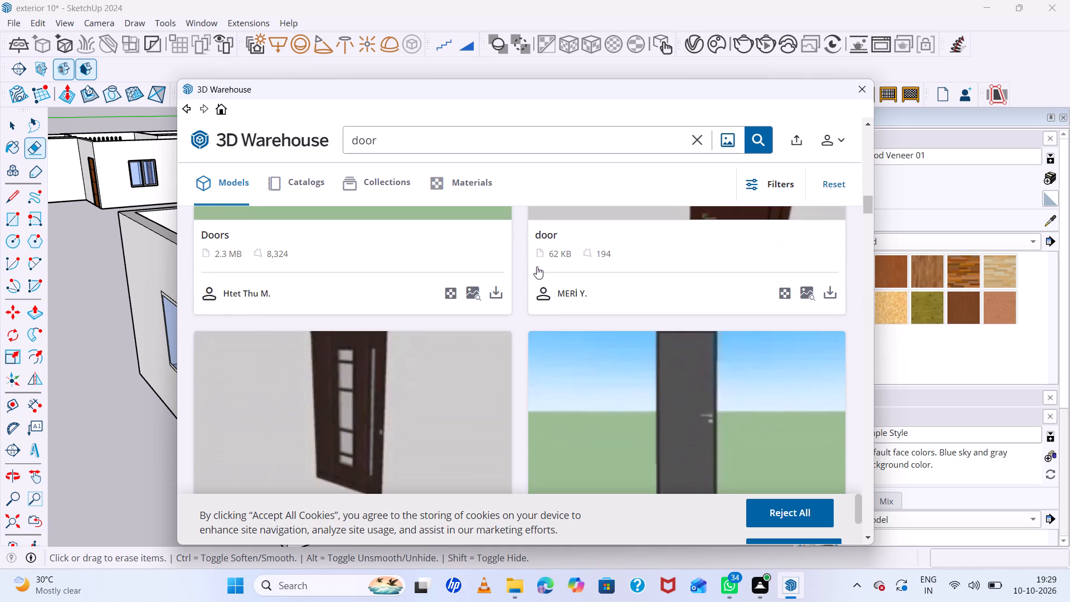
scroll(537, 266, up, 5)
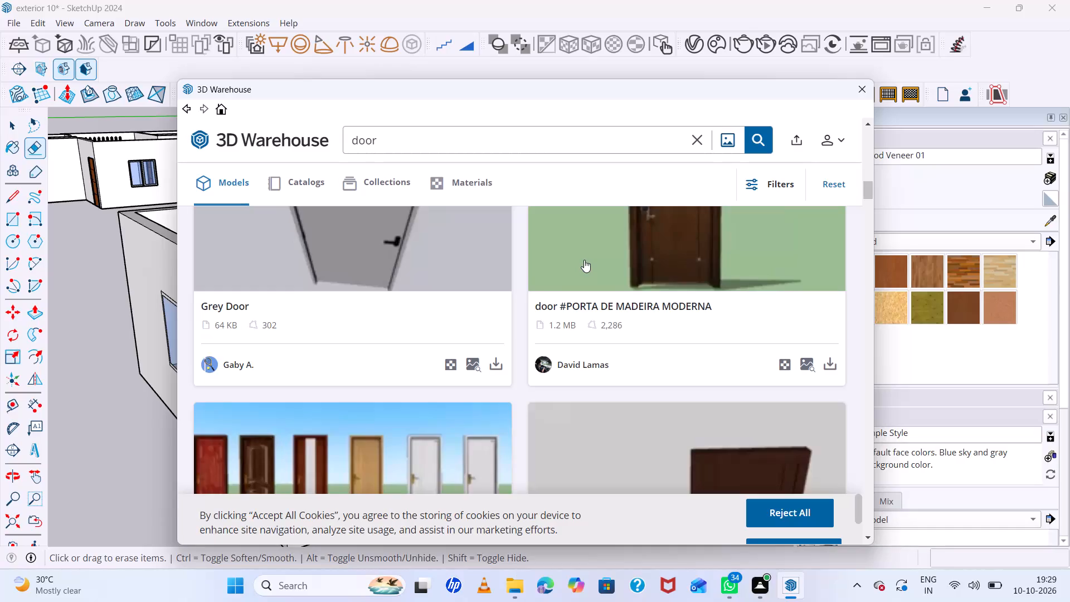
scroll(584, 260, up, 2)
Load the "door #PORTA DE MADEIRA MODERNA" model directly into the house model and place it at the front-wall opening.
click(592, 296)
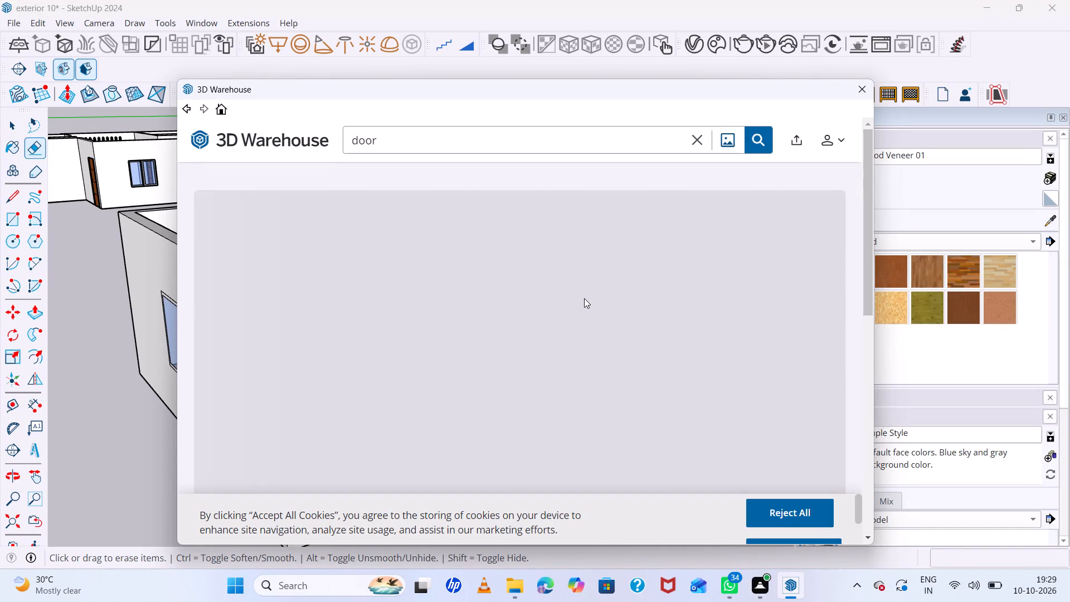
scroll(526, 291, down, 6)
scroll(609, 284, down, 6)
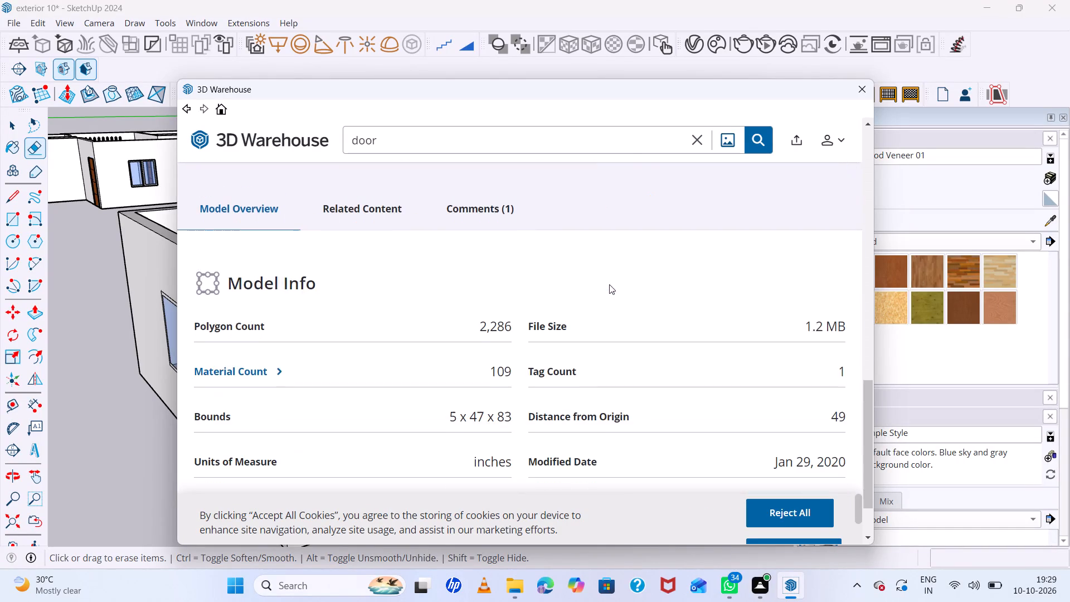
scroll(649, 274, up, 3)
click(726, 286)
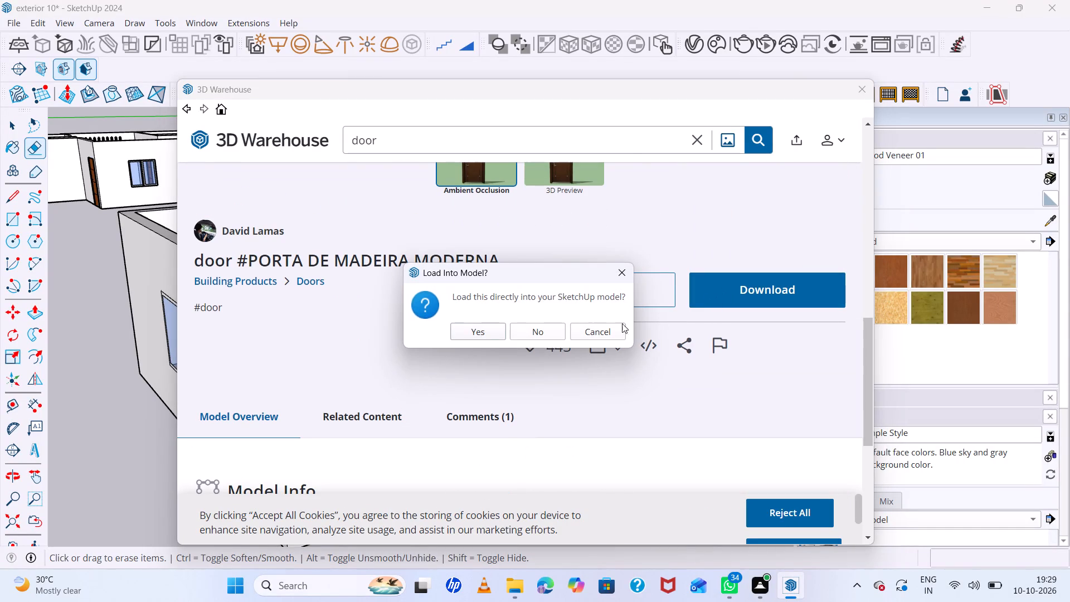
click(485, 333)
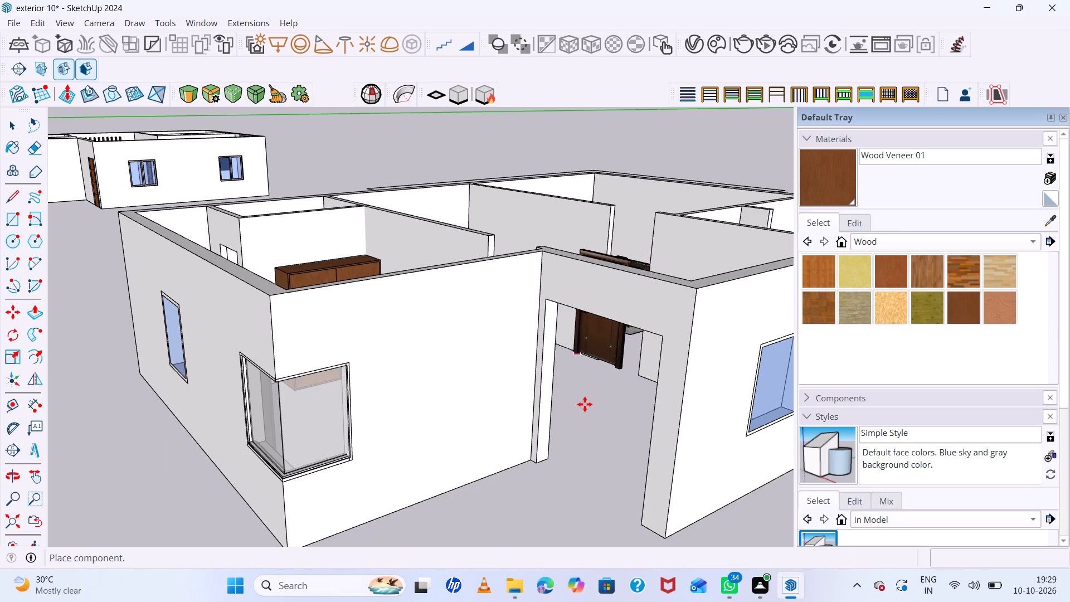
click(560, 471)
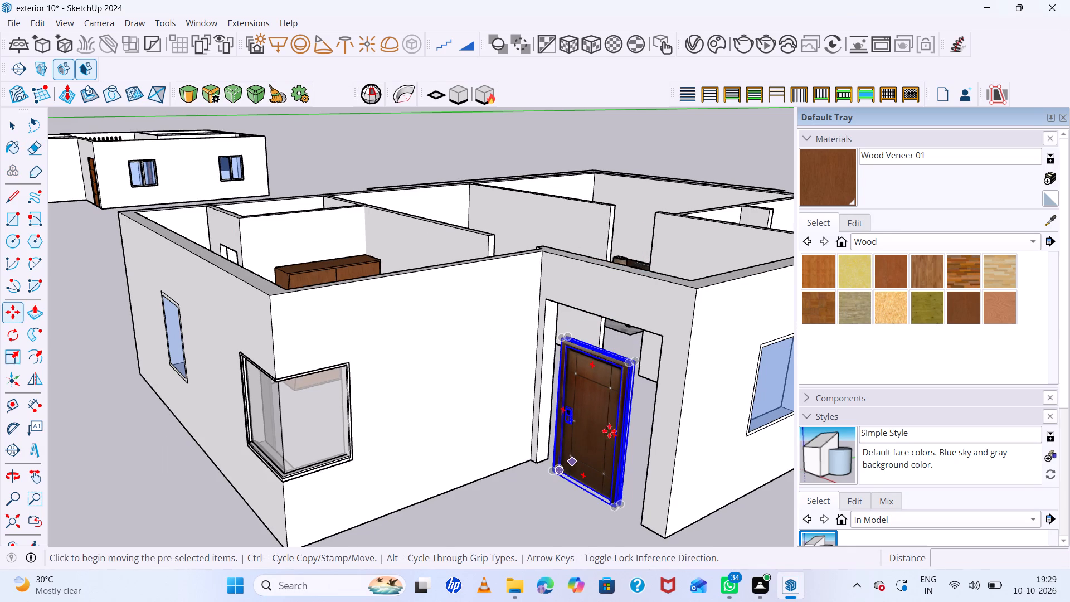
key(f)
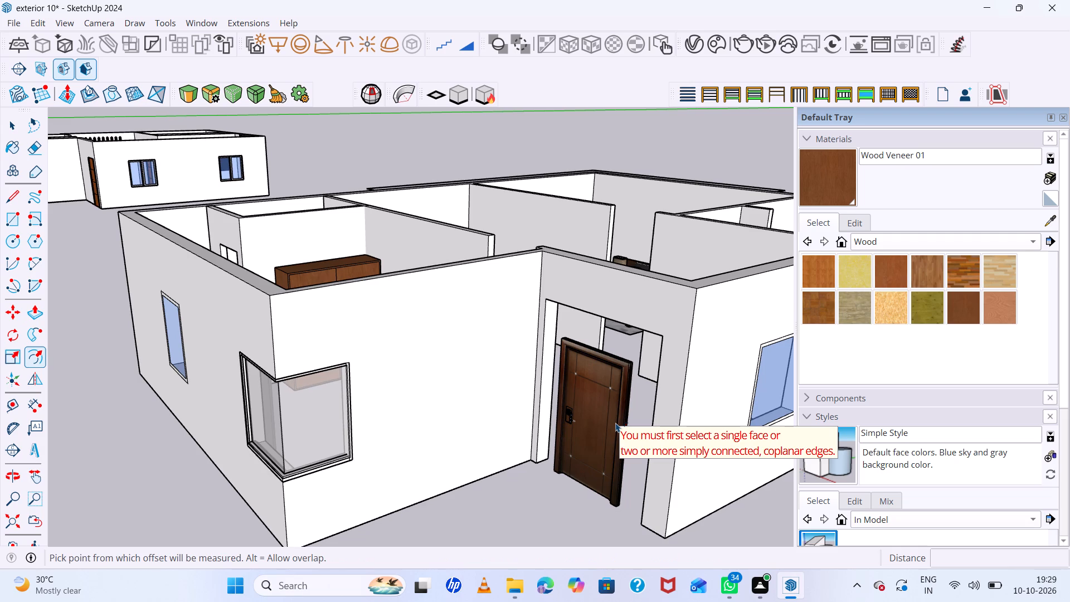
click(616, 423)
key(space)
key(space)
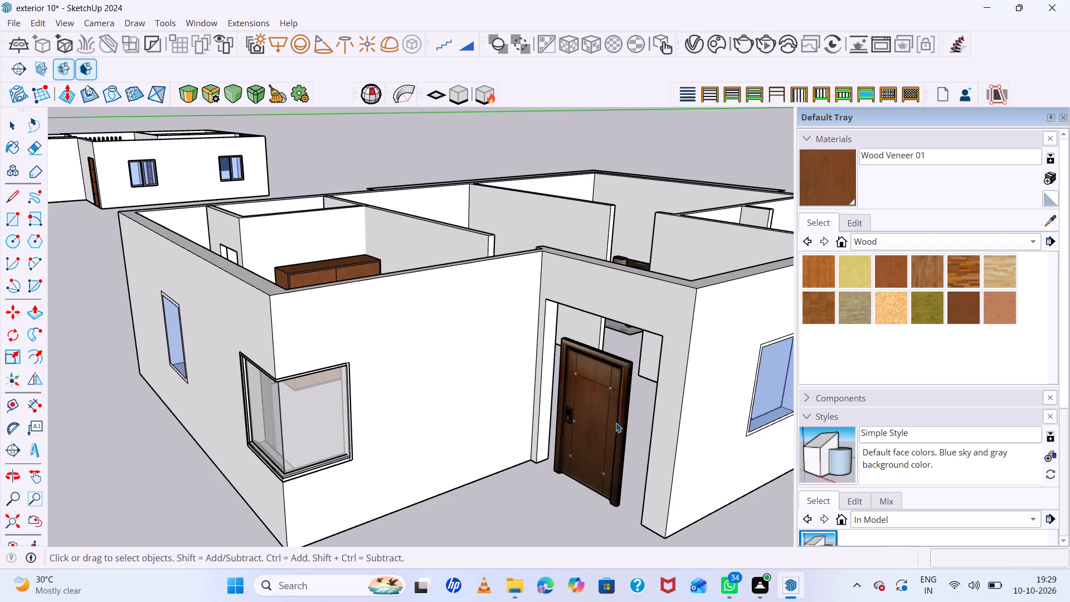
Scale the placed door along red and green by about 1.70 and -4.51 to widen it across the front-wall opening.
click(616, 423)
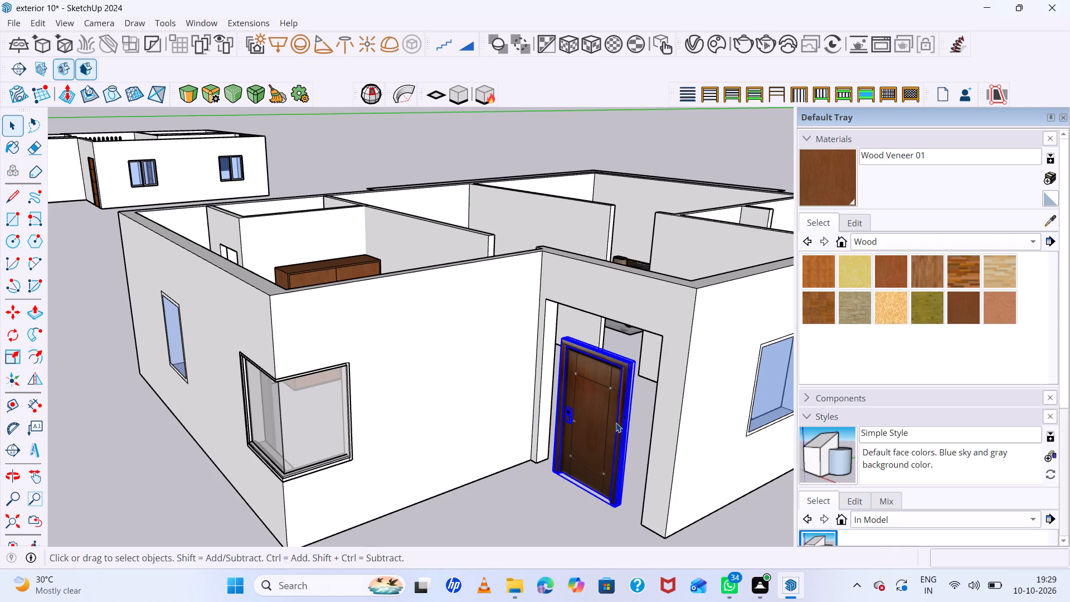
key(s)
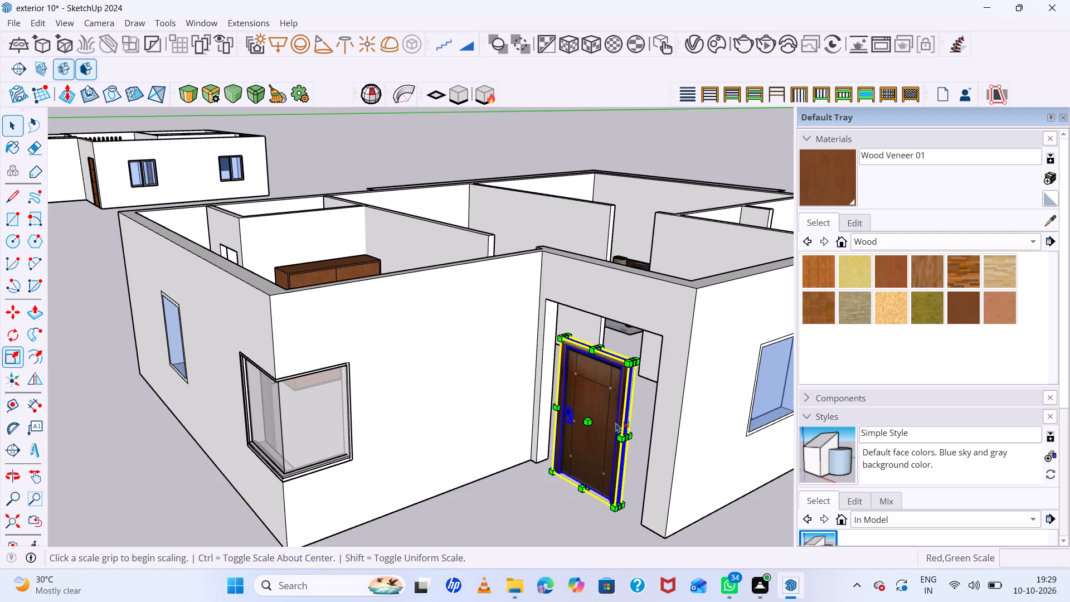
scroll(630, 443, up, 6)
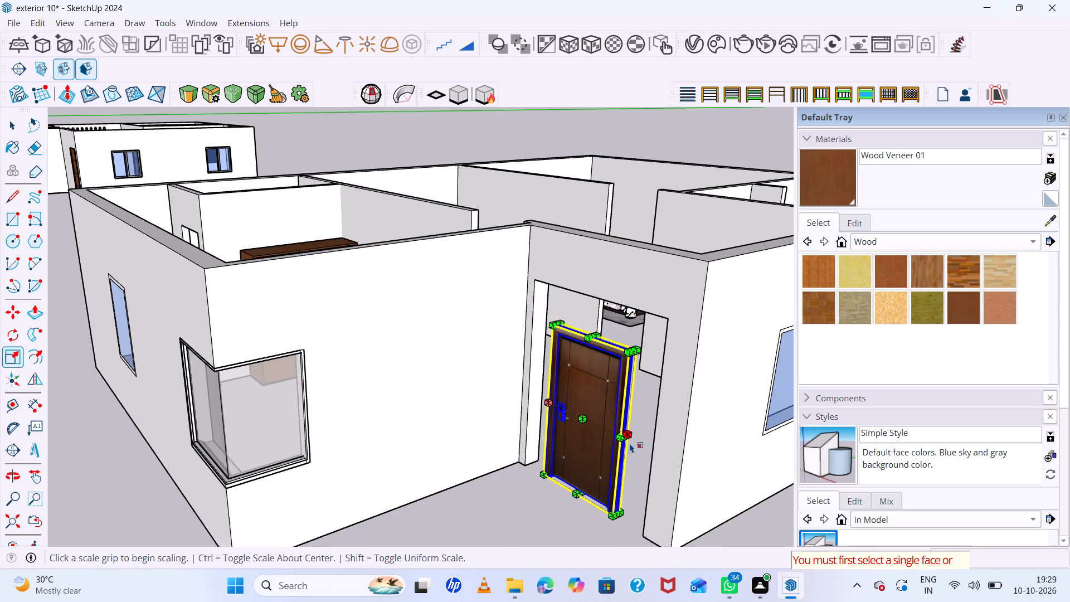
scroll(630, 443, up, 11)
click(623, 428)
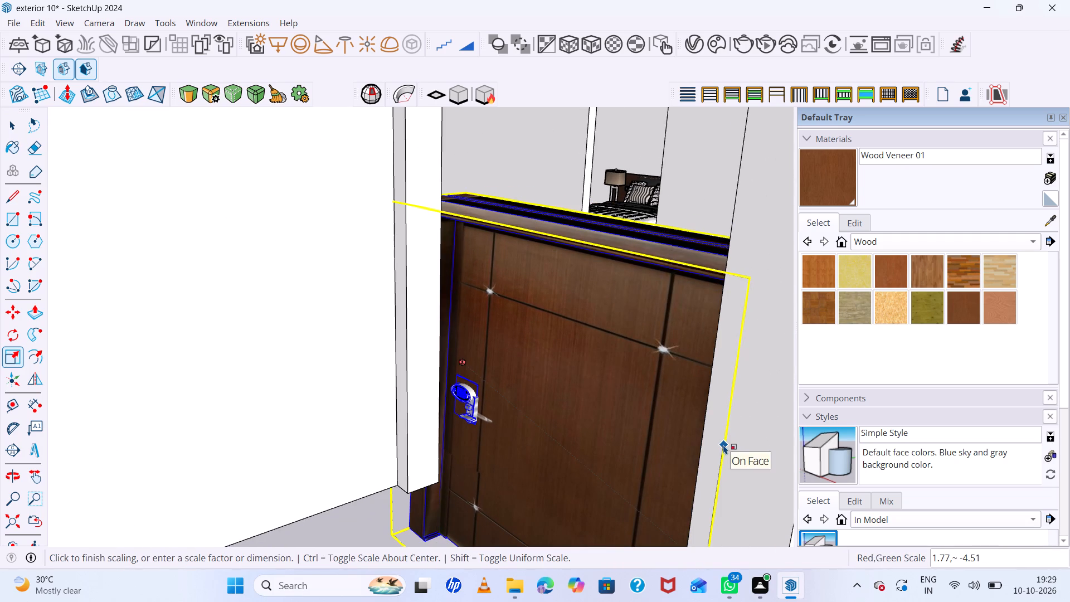
click(702, 430)
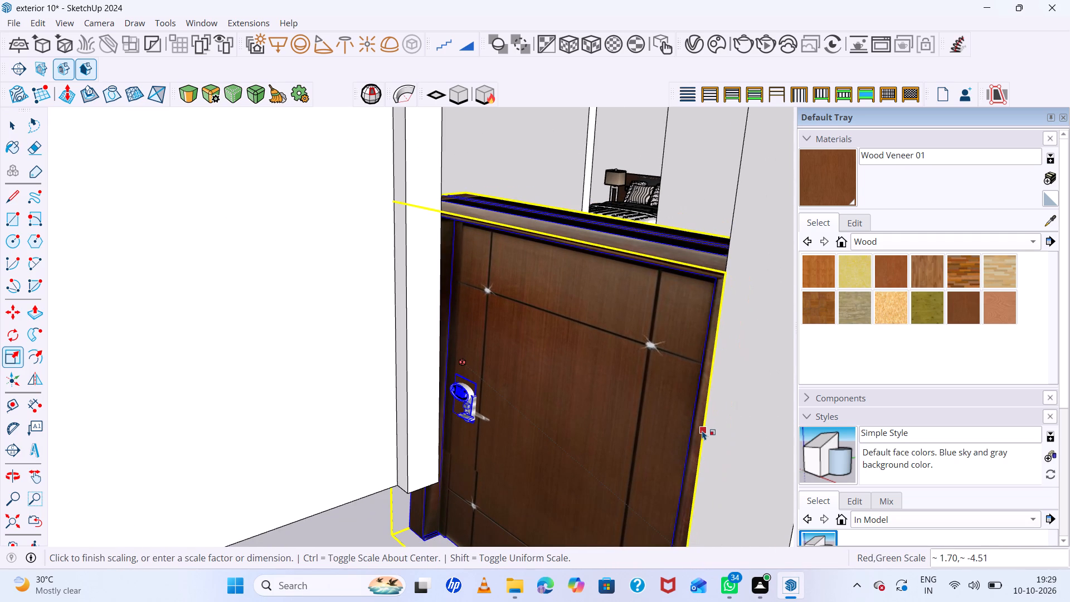
Scale the door's height by about 1.33 so its top meets the underside of the lintel.
middle_drag(472, 399, 630, 375)
middle_click(630, 375)
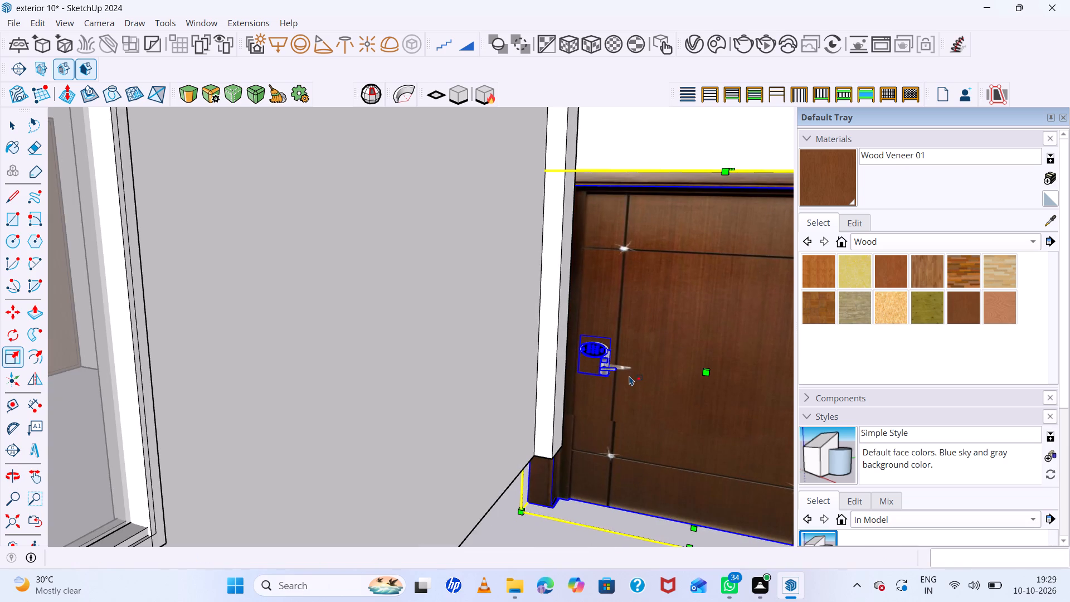
scroll(562, 324, up, 3)
scroll(562, 324, down, 18)
scroll(562, 324, down, 7)
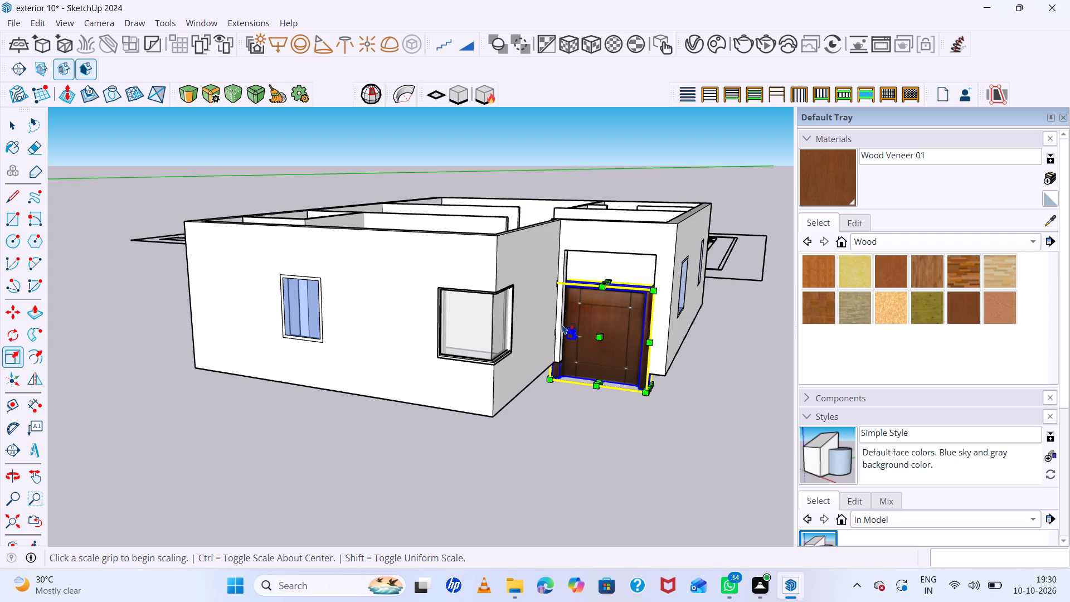
scroll(613, 256, up, 9)
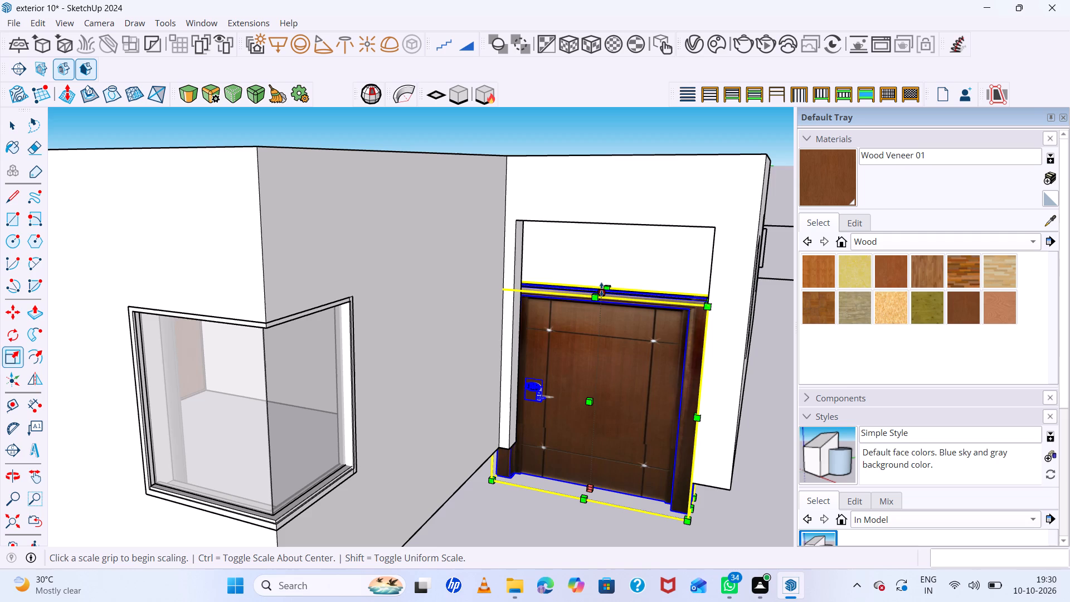
click(601, 289)
click(601, 221)
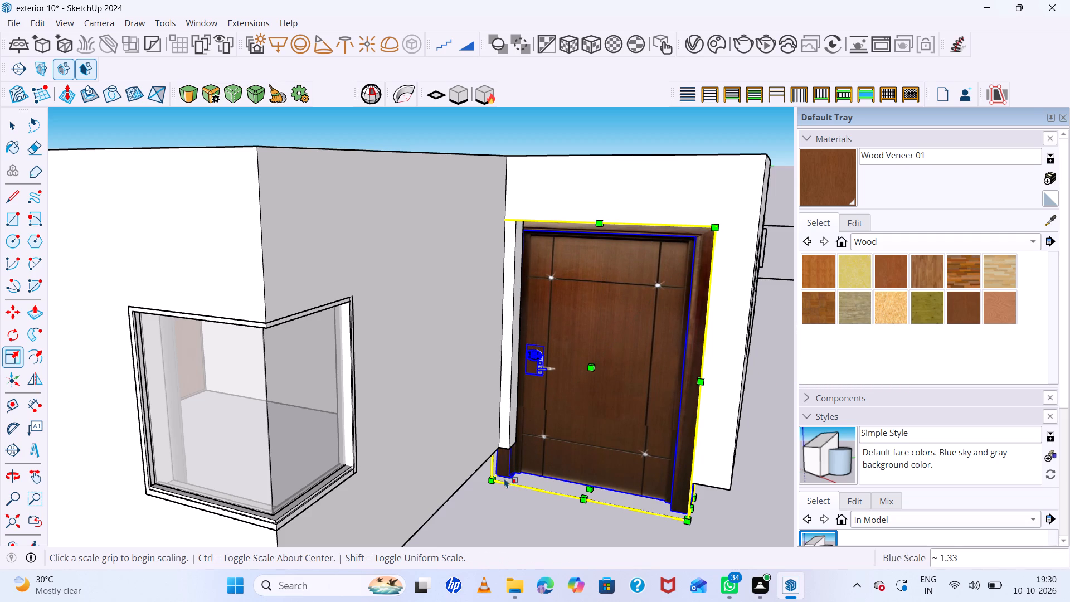
Scale the door along red and green by 0.83 and 0.84 to narrow it within the opening.
middle_drag(504, 478, 507, 430)
scroll(510, 465, up, 4)
middle_drag(510, 467, 513, 406)
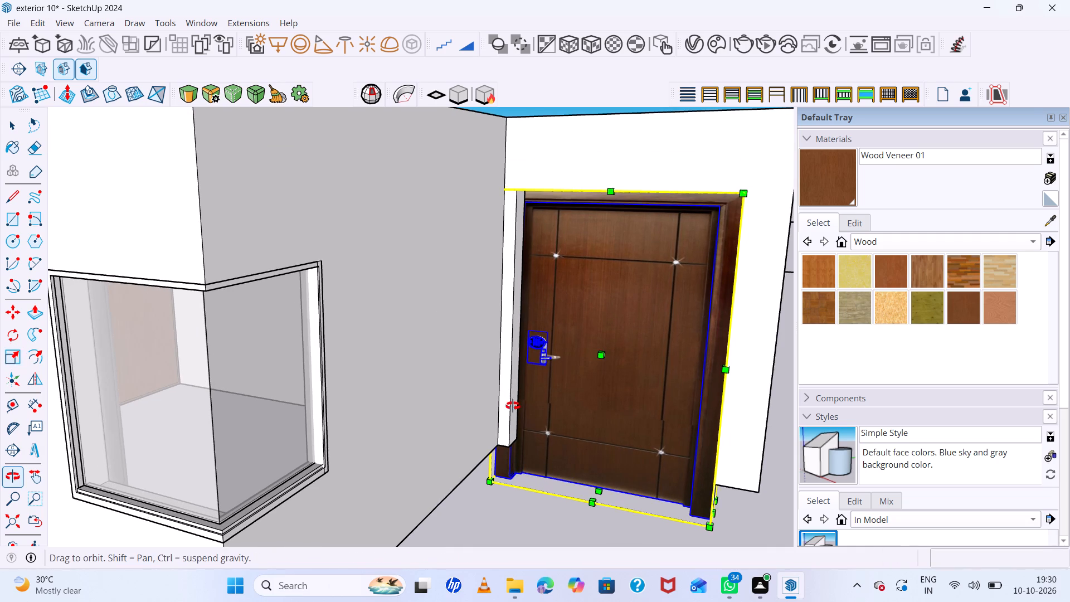
middle_drag(513, 406, 513, 390)
middle_drag(502, 400, 509, 348)
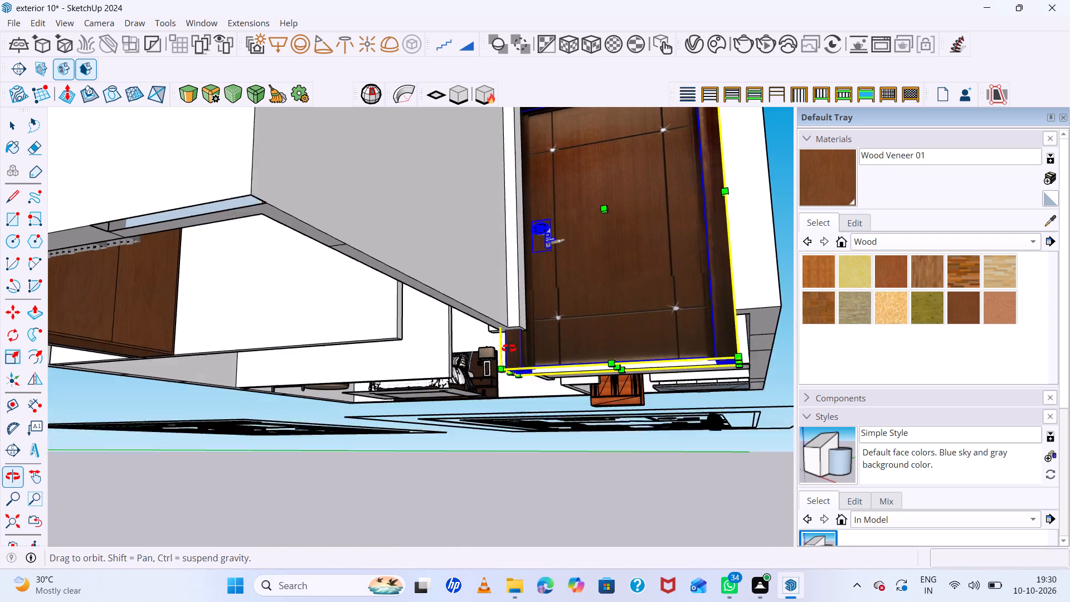
middle_drag(509, 348, 510, 339)
scroll(415, 337, down, 11)
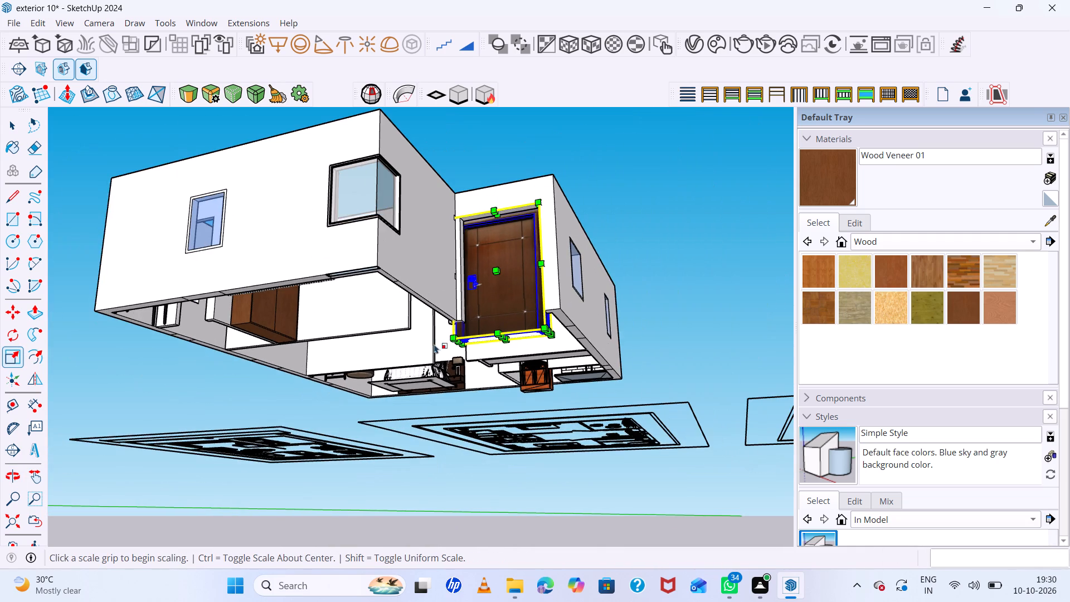
middle_drag(434, 344, 431, 399)
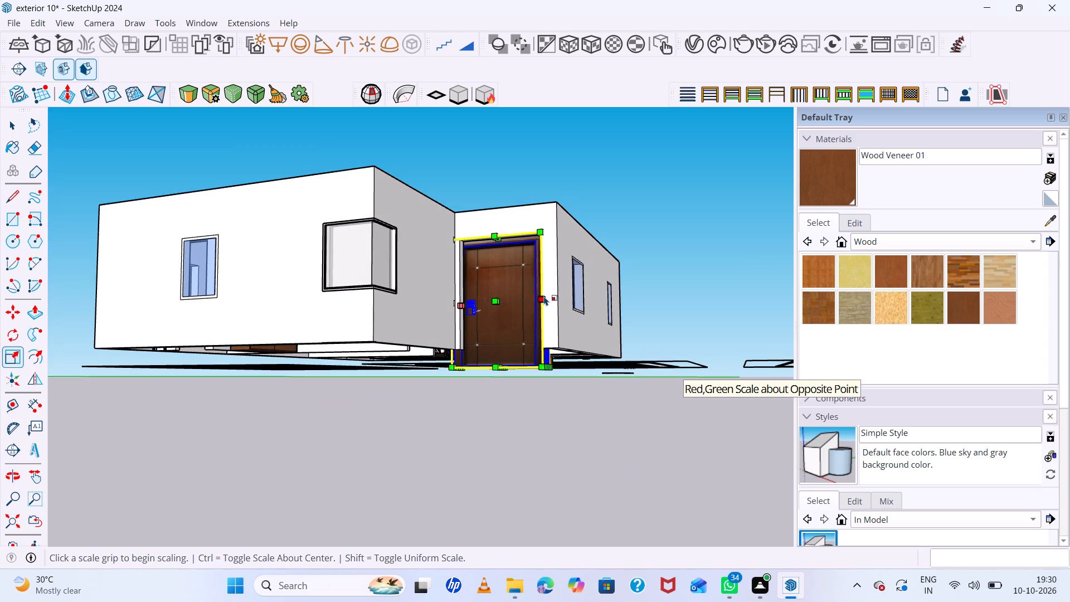
click(543, 298)
click(527, 300)
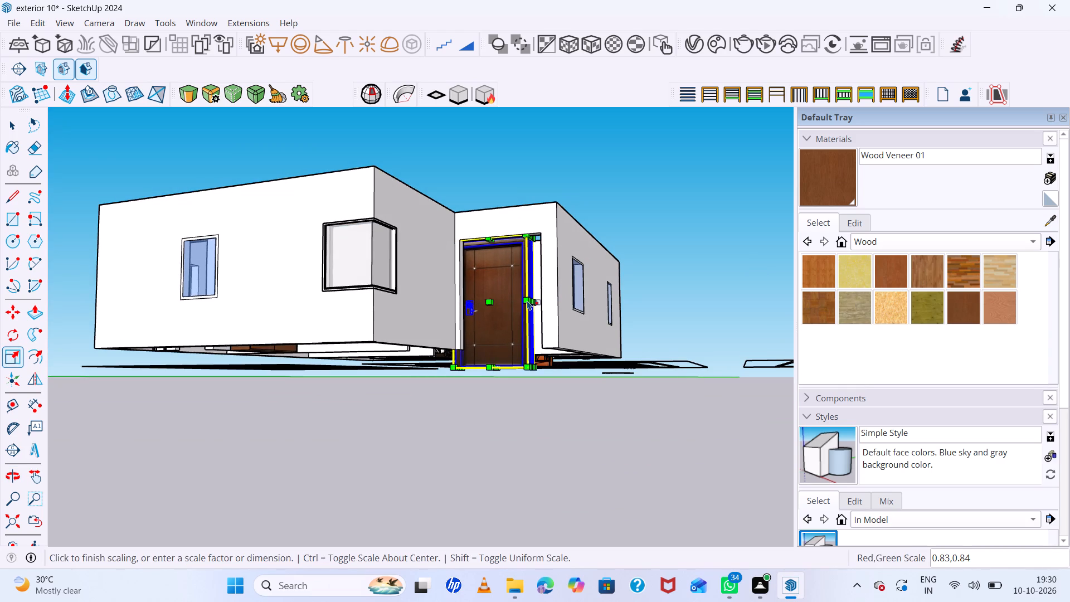
Move the door about 8" sideways across the front-wall opening, toward the jamb opposite its handle.
key(m)
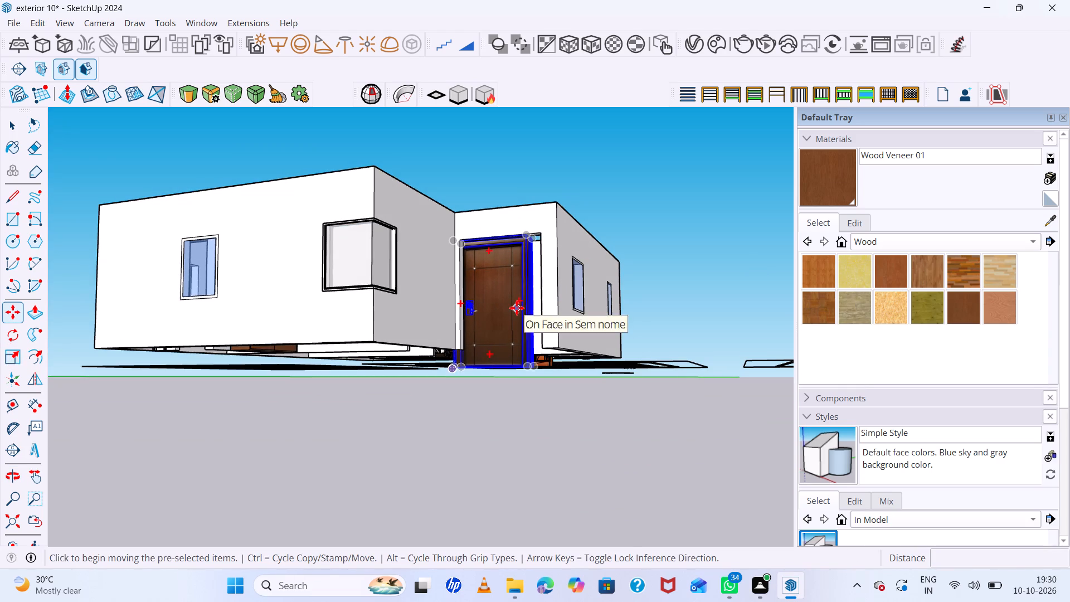
click(528, 363)
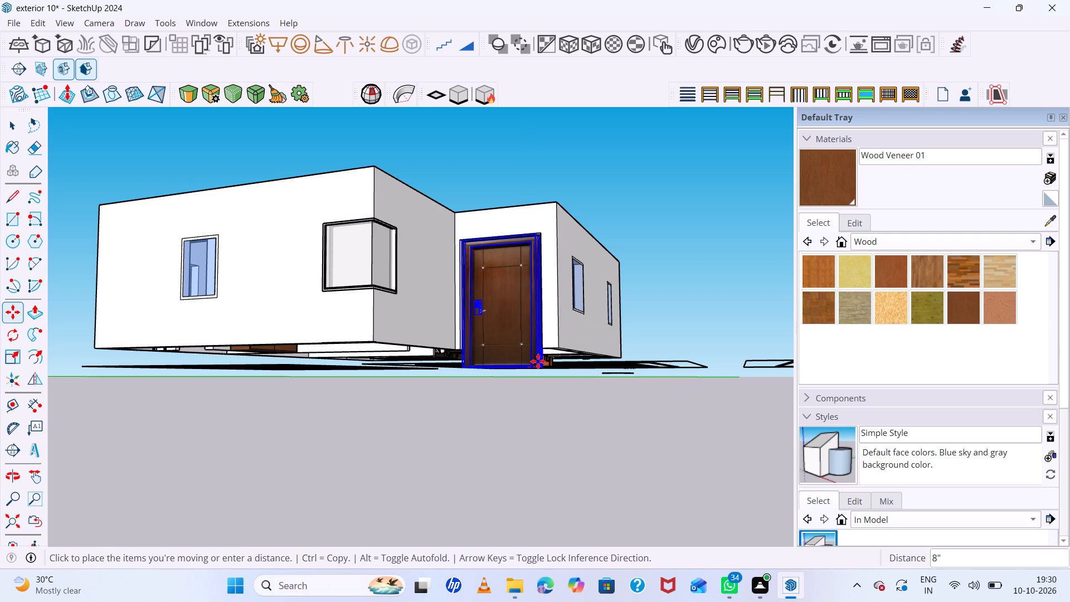
click(539, 361)
Raise the door about 1' 6" so its base lines up with the bottom of the front wall.
scroll(450, 188, up, 4)
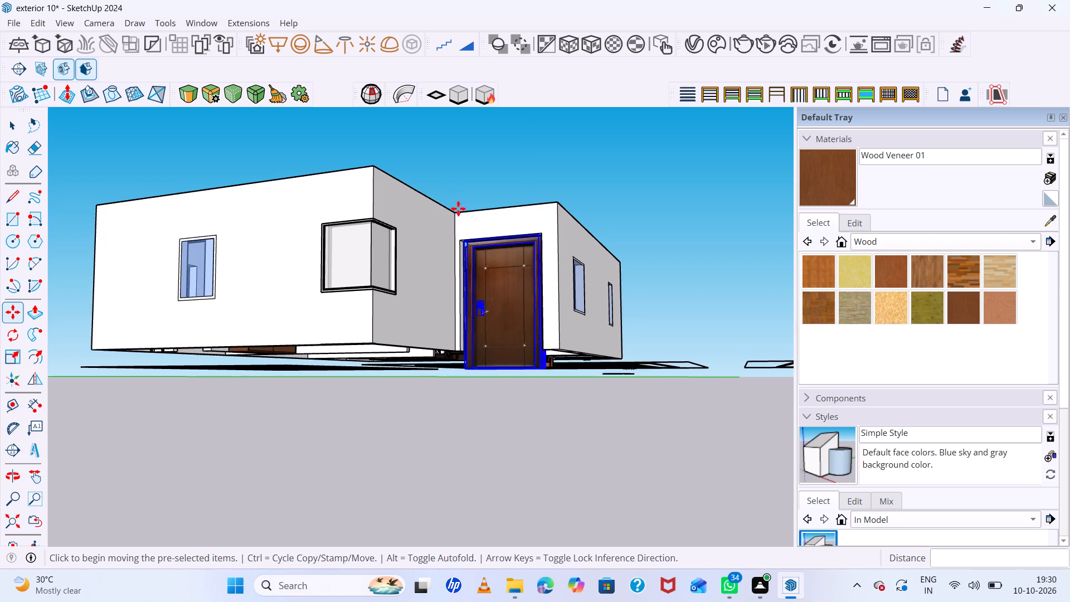
scroll(458, 208, up, 12)
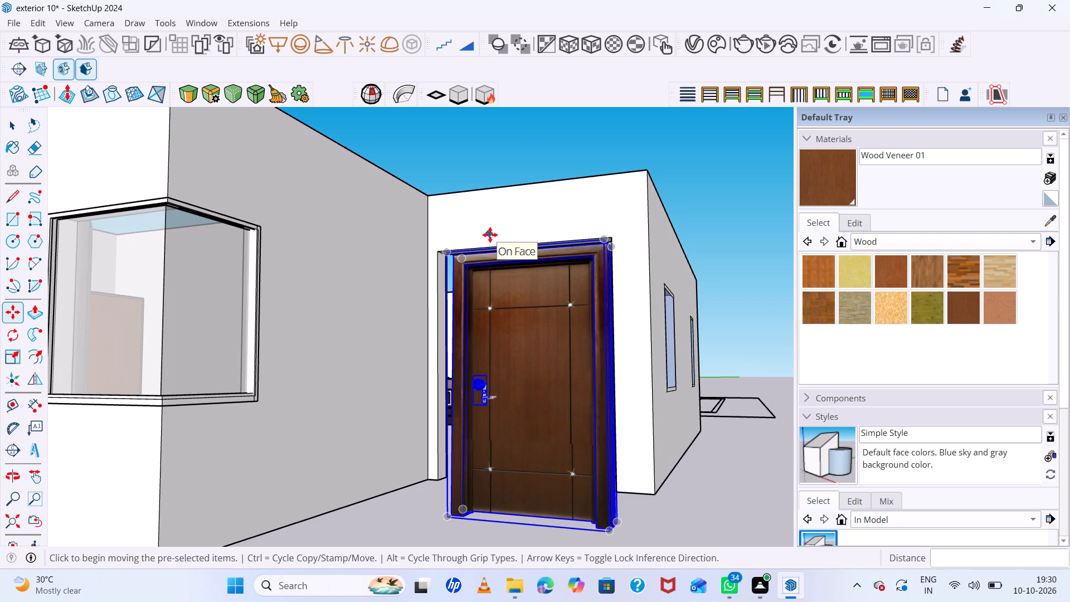
scroll(495, 280, up, 5)
middle_drag(518, 313, 450, 265)
scroll(449, 264, down, 2)
click(511, 497)
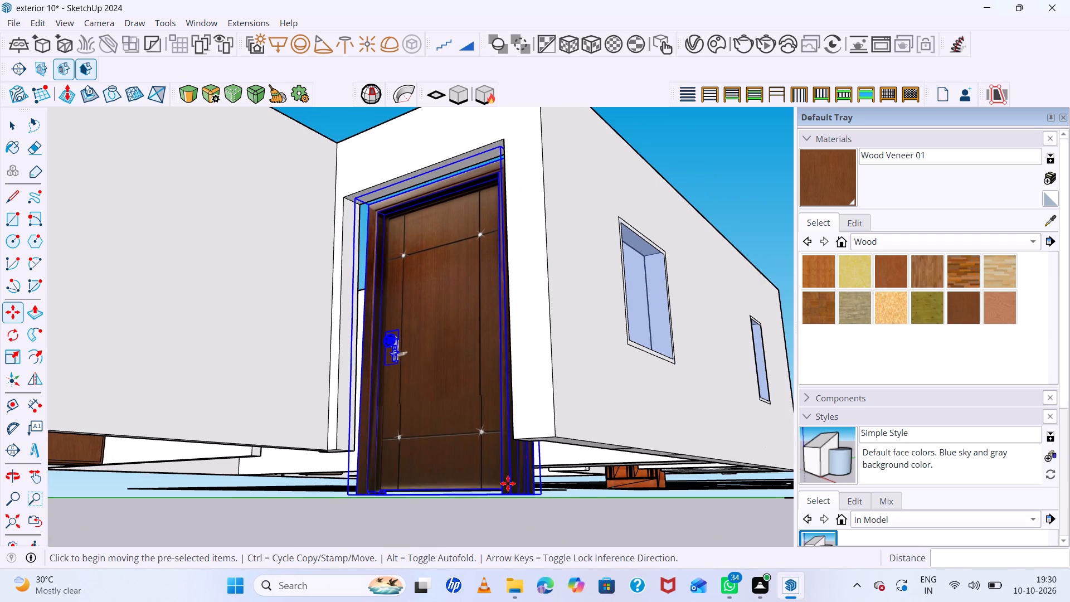
click(511, 436)
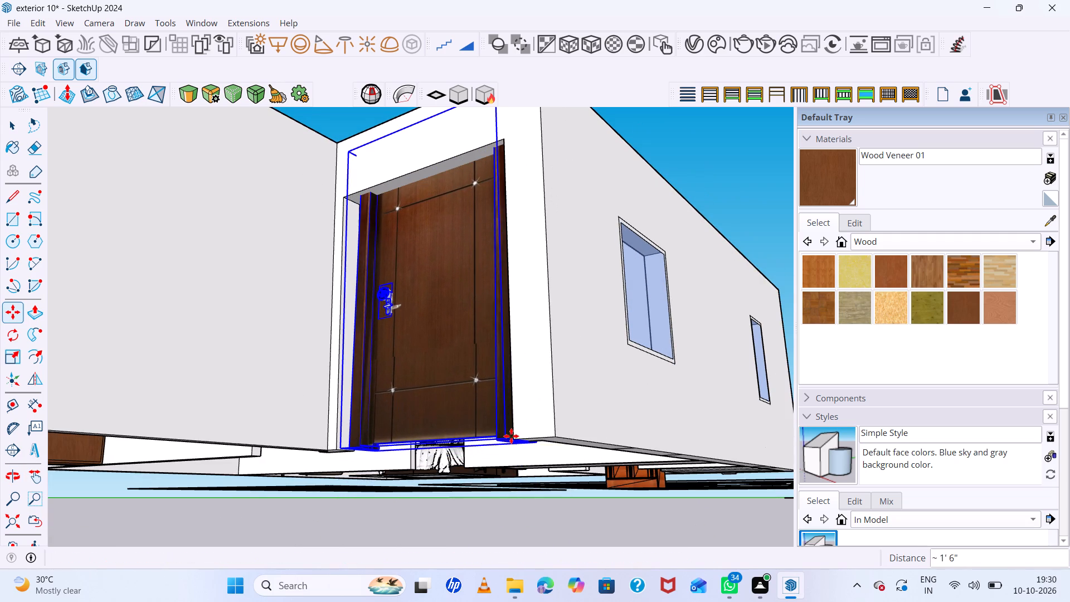
Move the door about 6" so its bottom corner on the handle side meets the base of the opening's jamb.
middle_drag(440, 416, 493, 479)
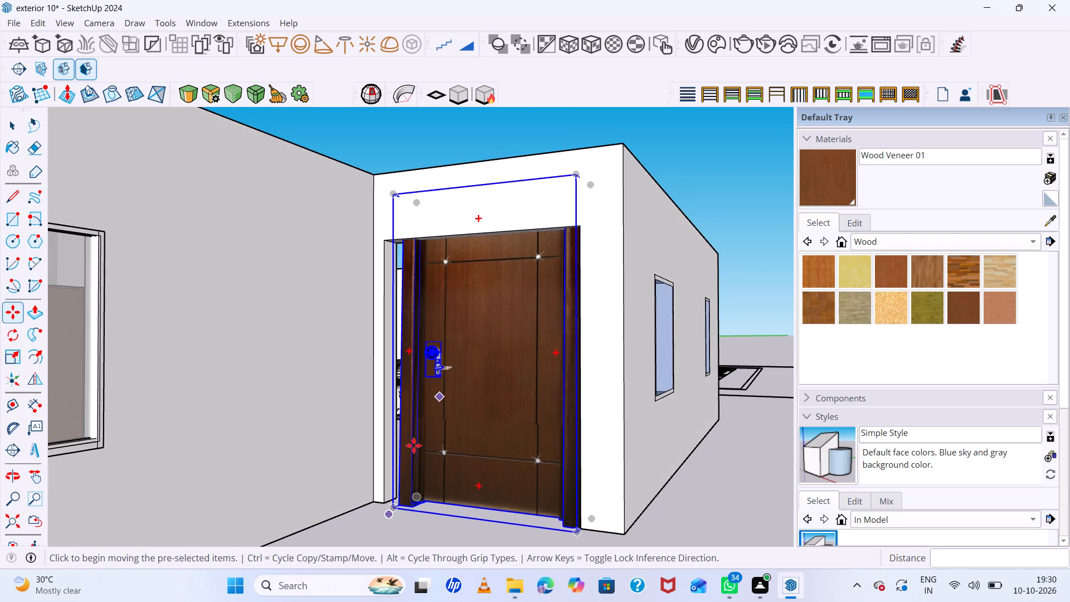
click(399, 507)
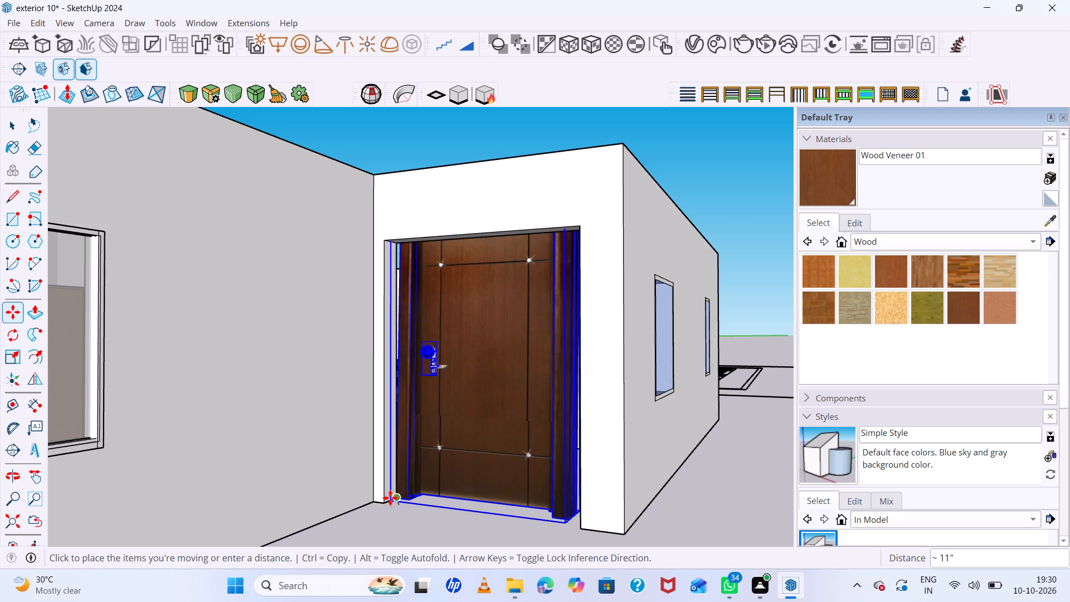
click(388, 501)
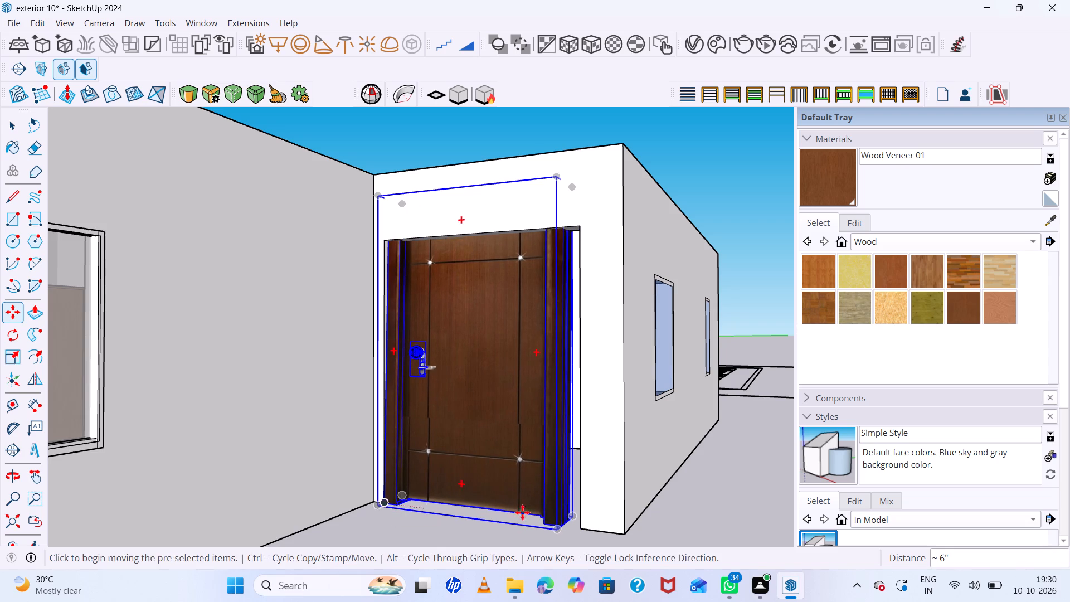
Scale the door along red by about 1.10 to close the gap at the jamb opposite the handle.
middle_drag(537, 521, 557, 567)
scroll(532, 417, down, 15)
scroll(562, 482, up, 3)
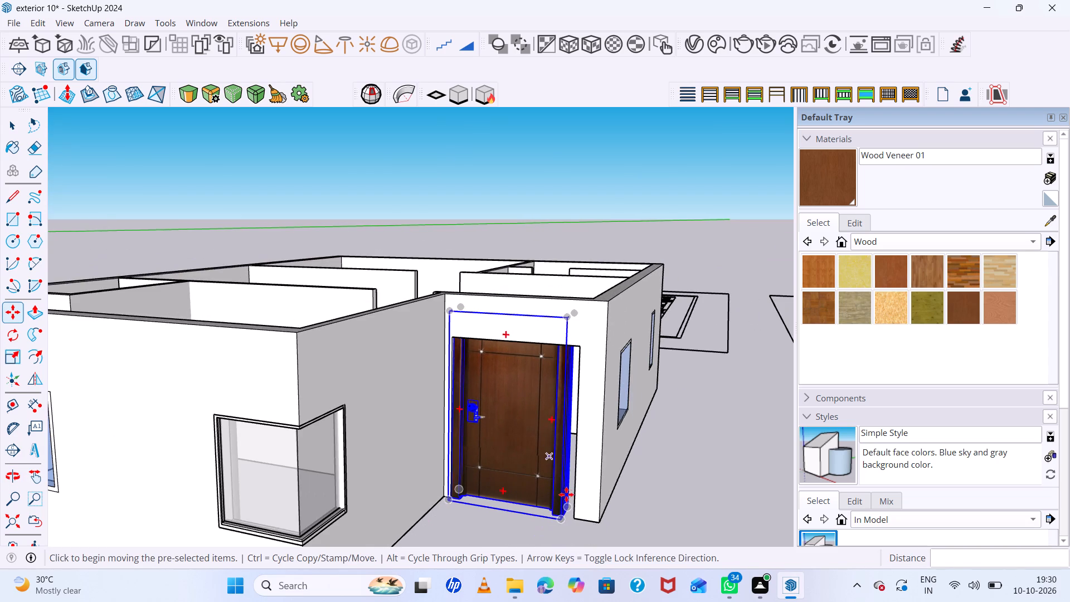
scroll(566, 494, up, 4)
middle_drag(566, 507, 573, 526)
scroll(575, 533, up, 5)
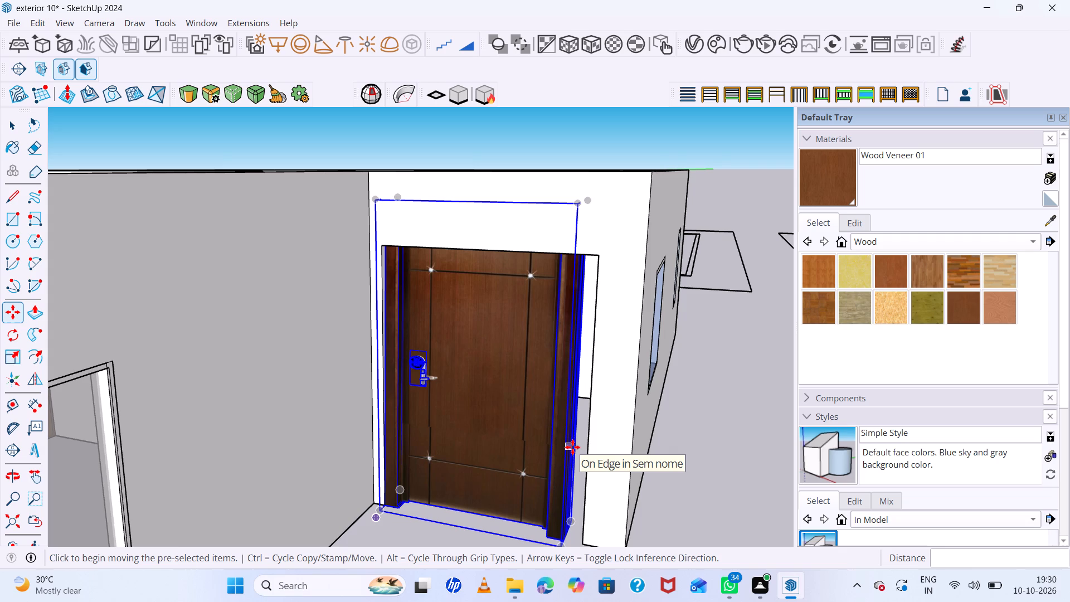
key(s)
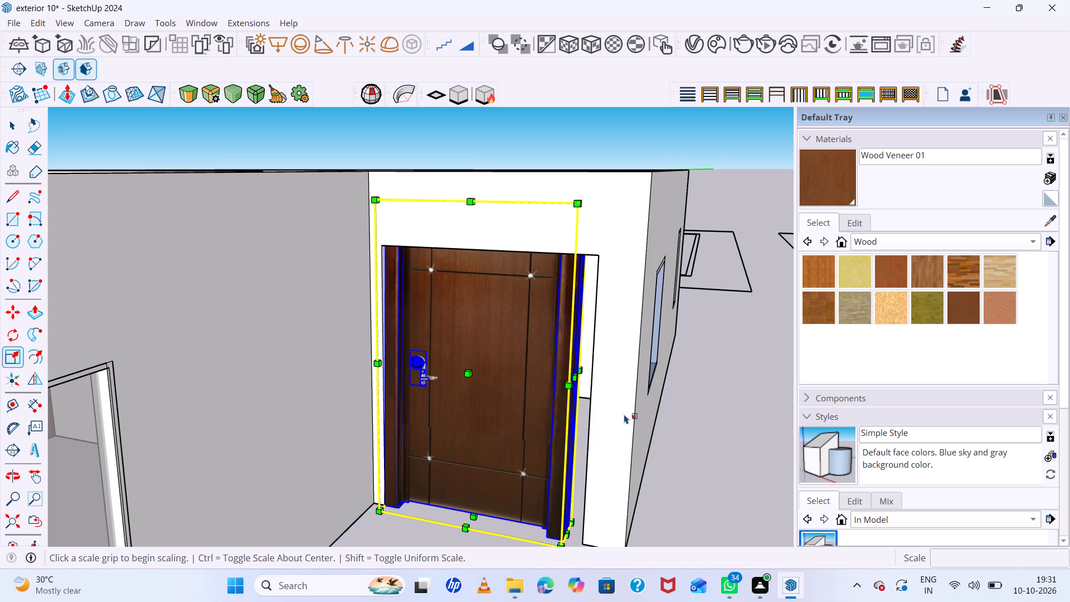
click(578, 377)
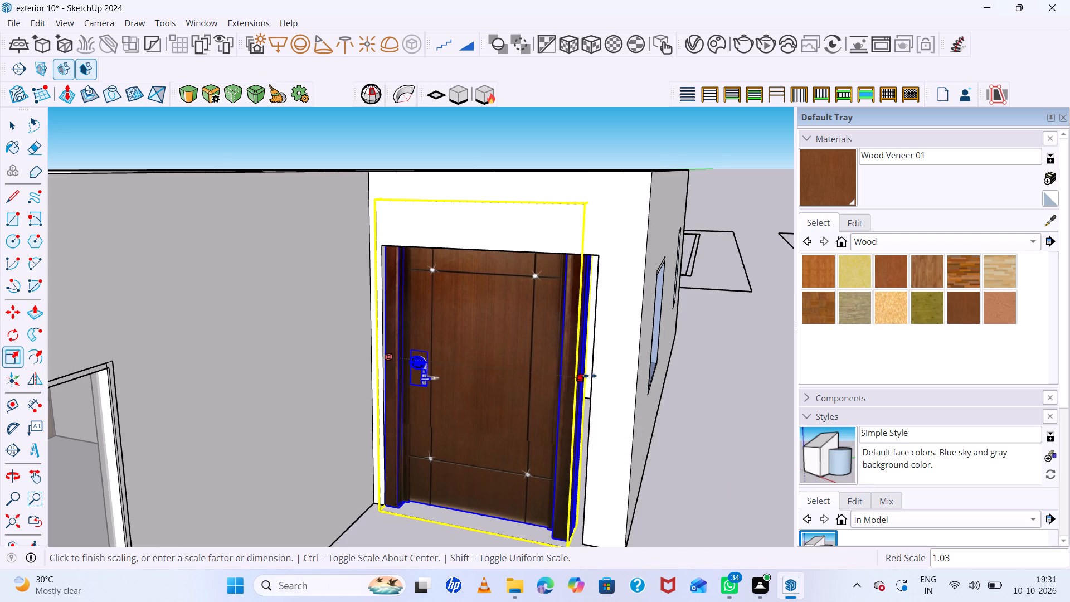
click(595, 376)
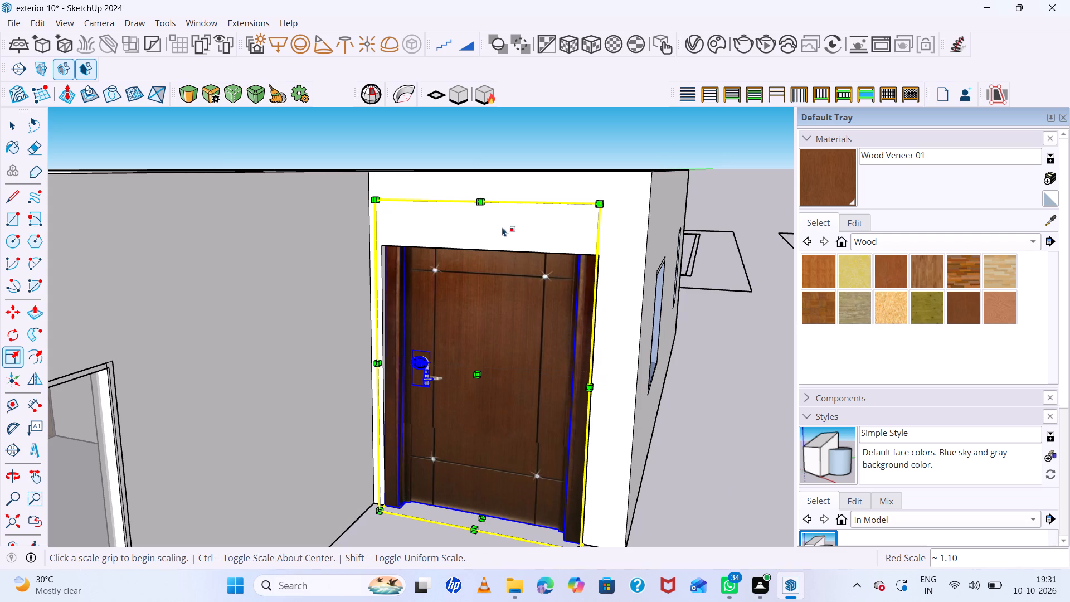
Scale the door along green and blue by about 0.76 and 0.86 to fit its top under the lintel, and deselect it.
click(480, 200)
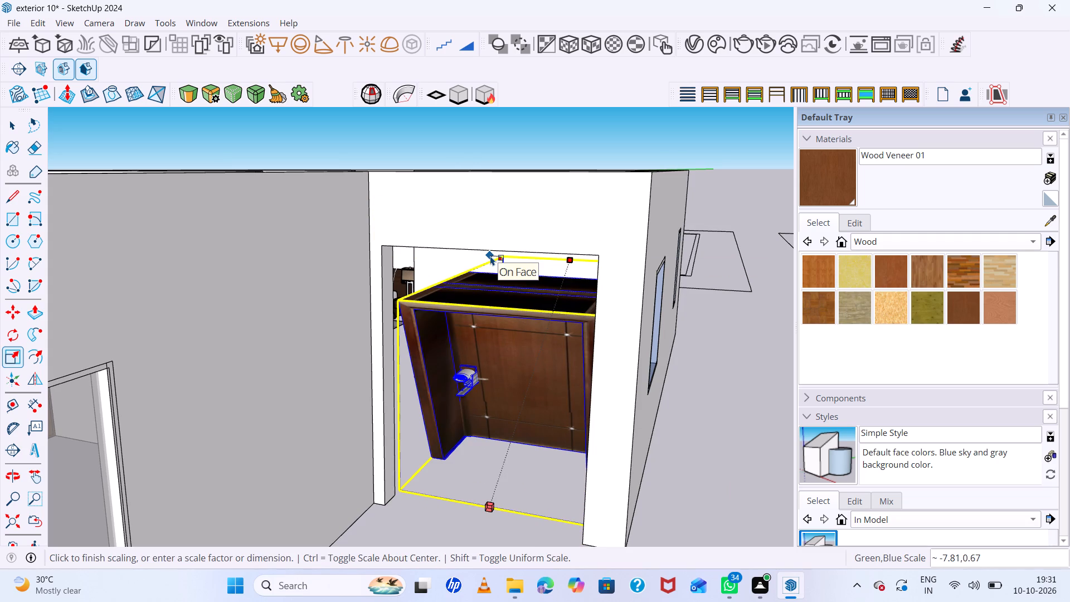
click(490, 253)
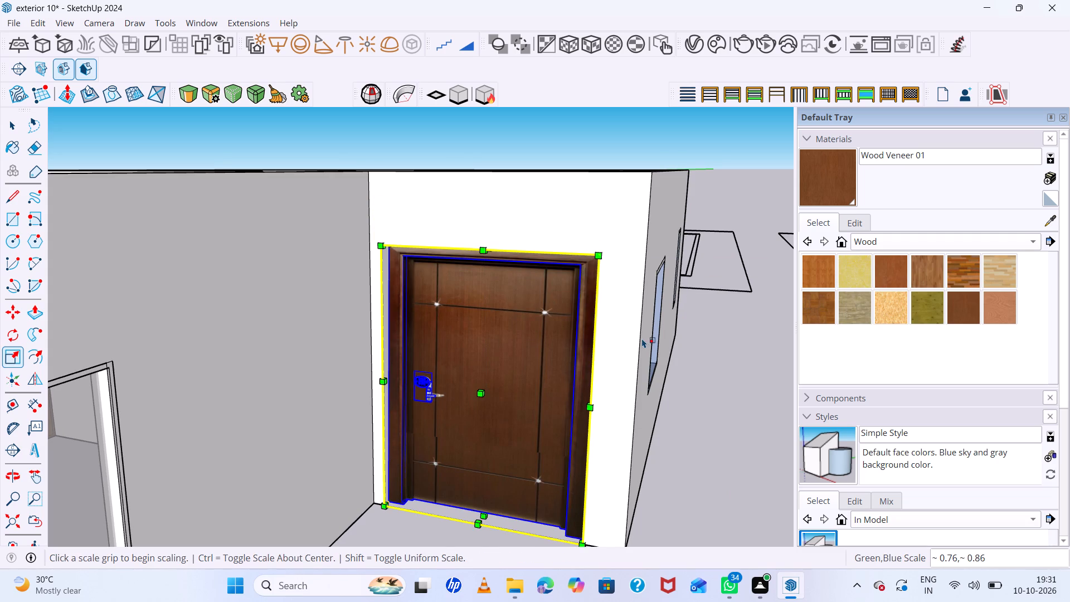
key(space)
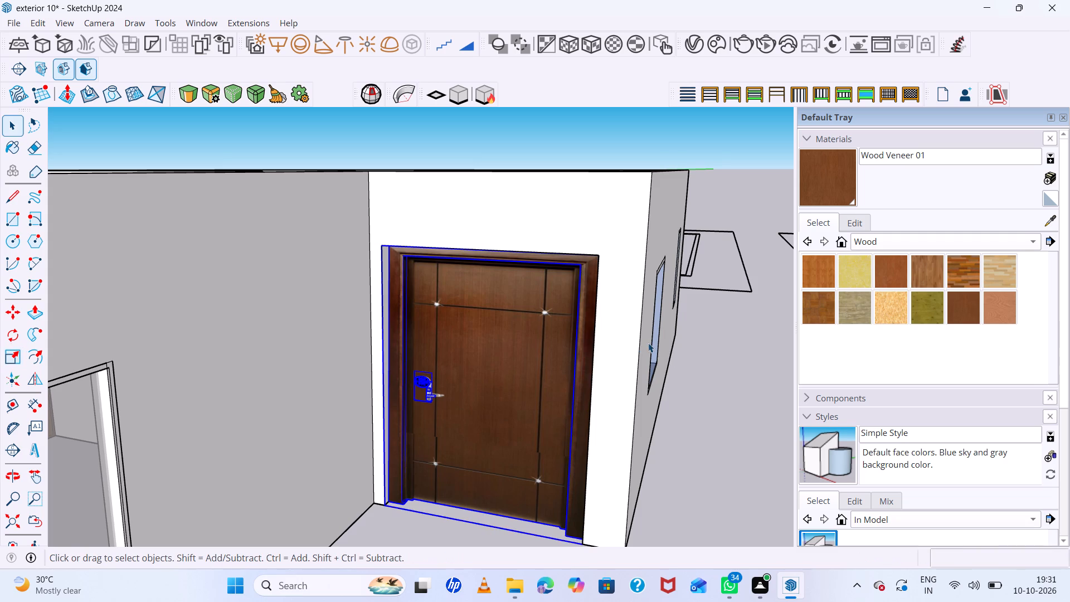
click(707, 409)
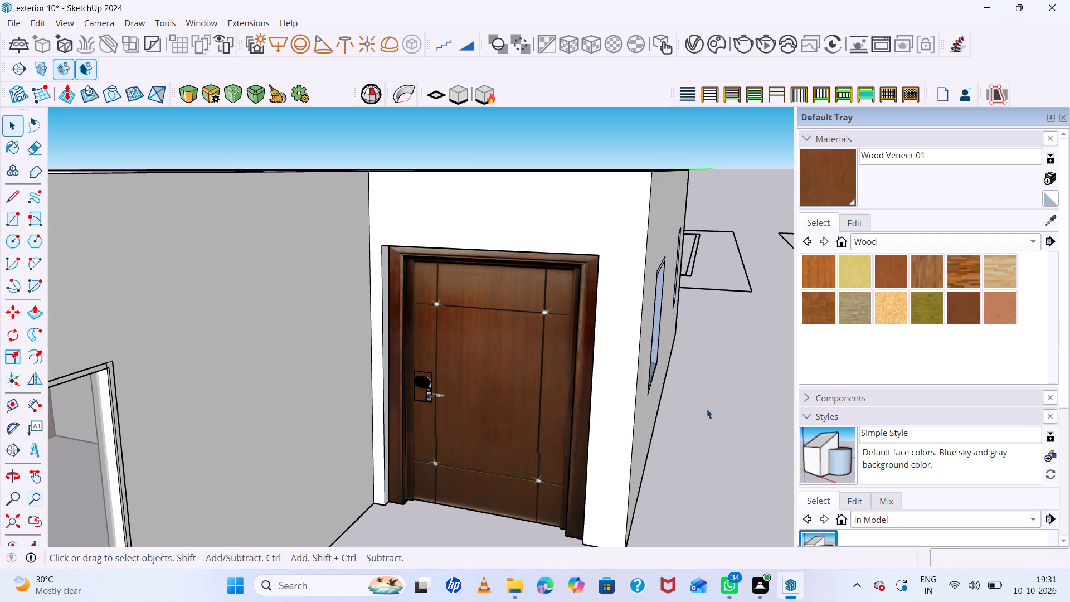
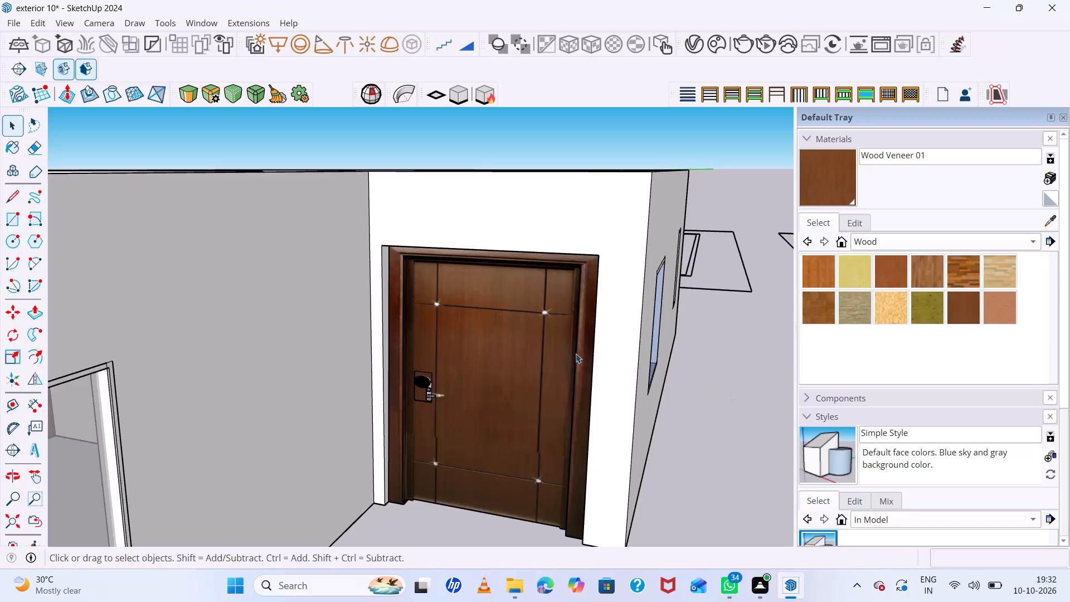
Inspect the fitted front door from outside, and the upper floor's rooms and partition walls behind it from above.
scroll(568, 349, down, 10)
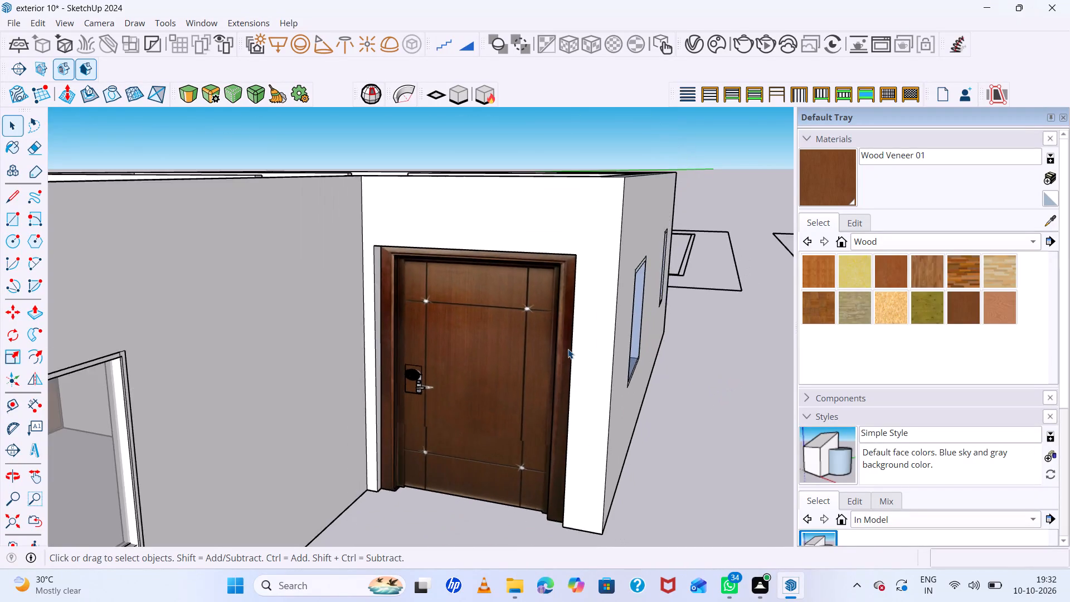
scroll(568, 349, down, 18)
middle_drag(568, 347, 567, 446)
middle_click(567, 446)
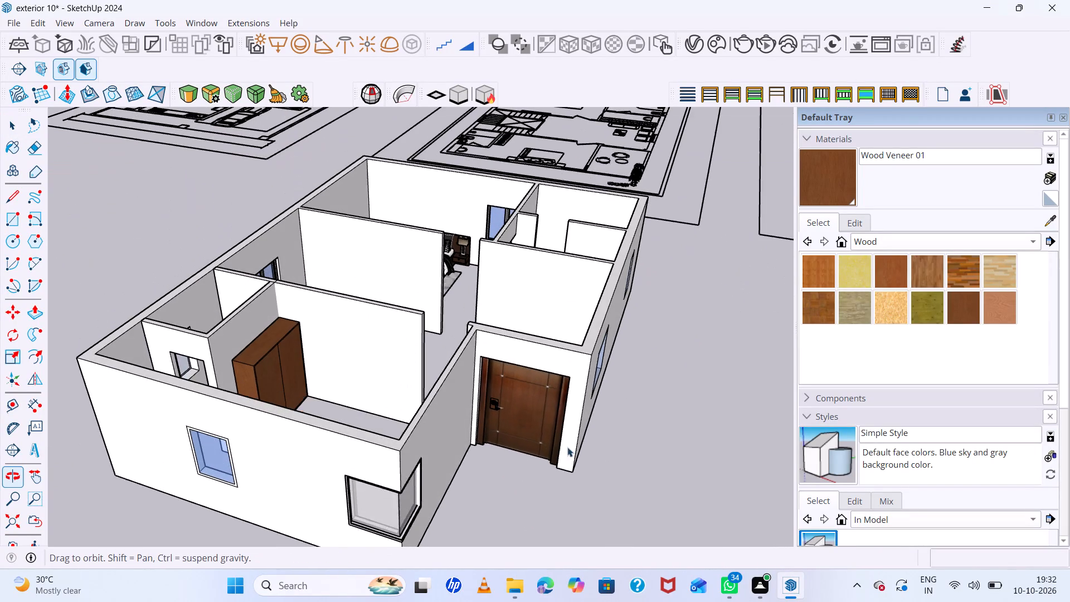
scroll(509, 264, up, 7)
scroll(576, 300, up, 4)
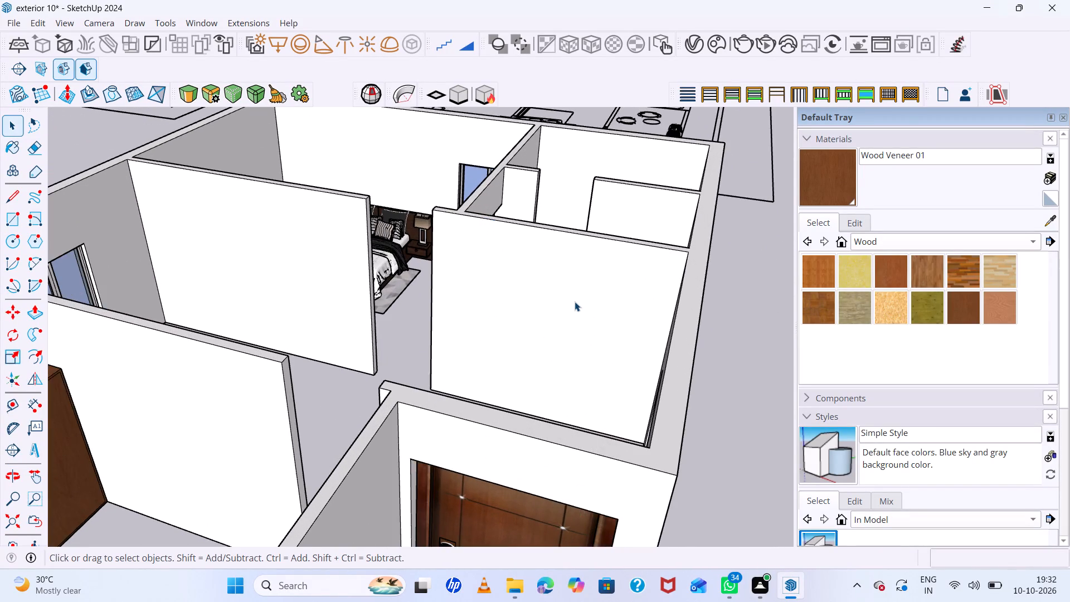
scroll(575, 302, up, 5)
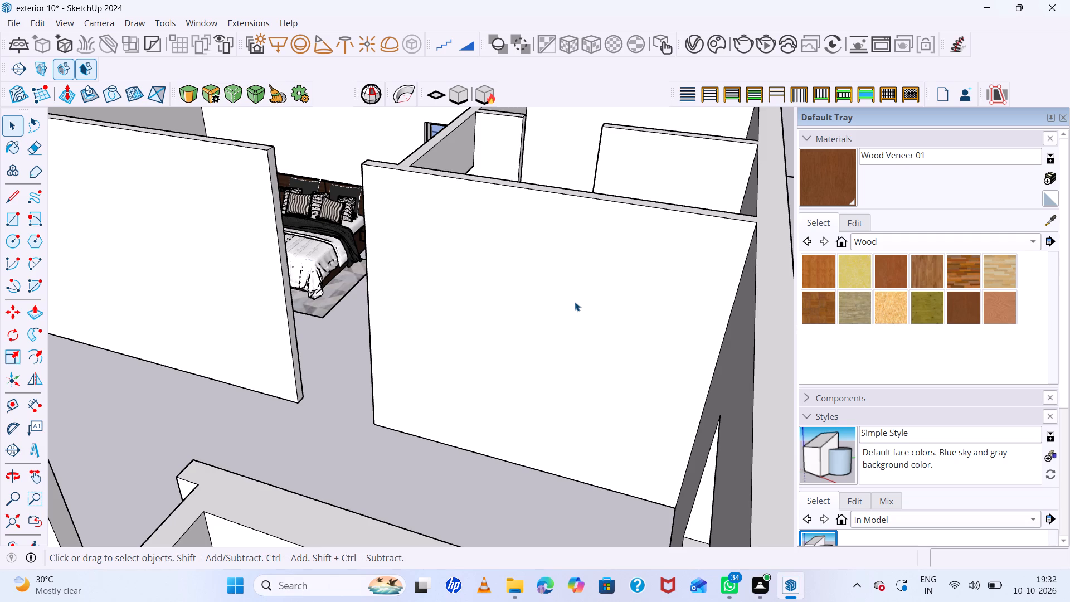
scroll(575, 302, down, 11)
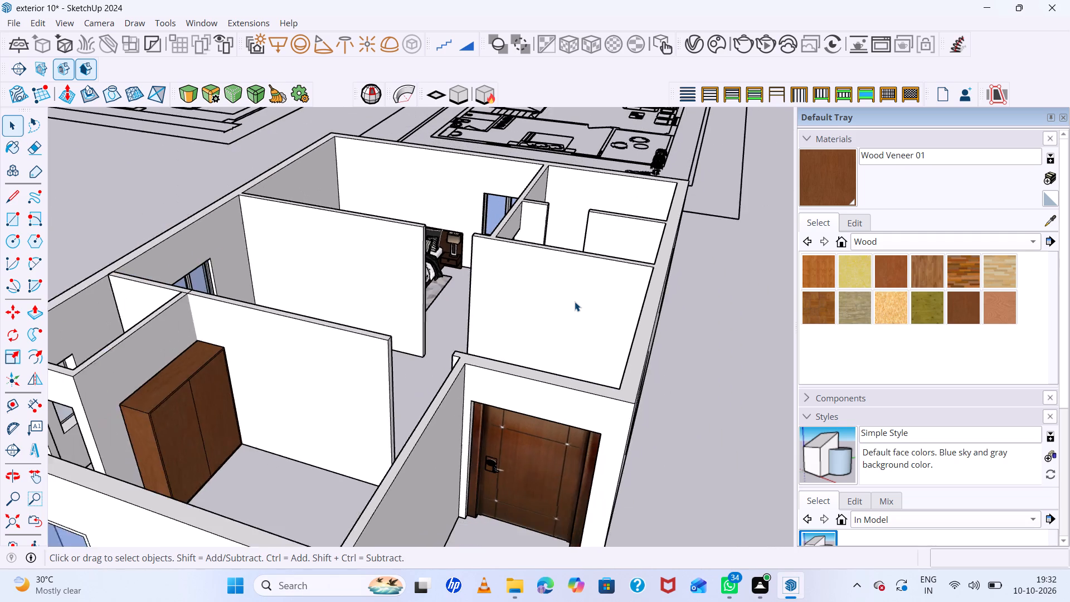
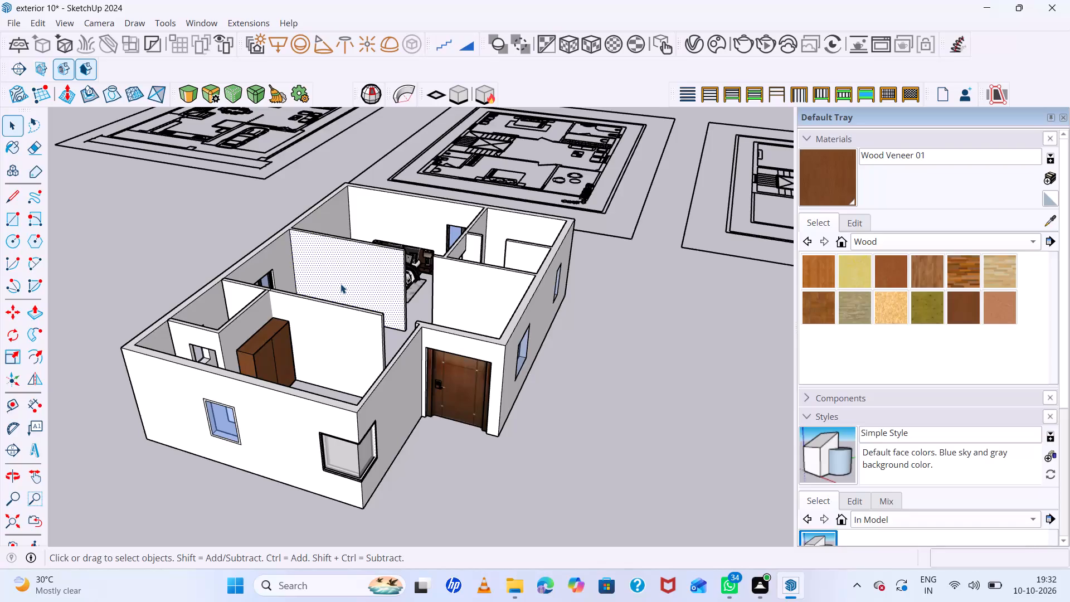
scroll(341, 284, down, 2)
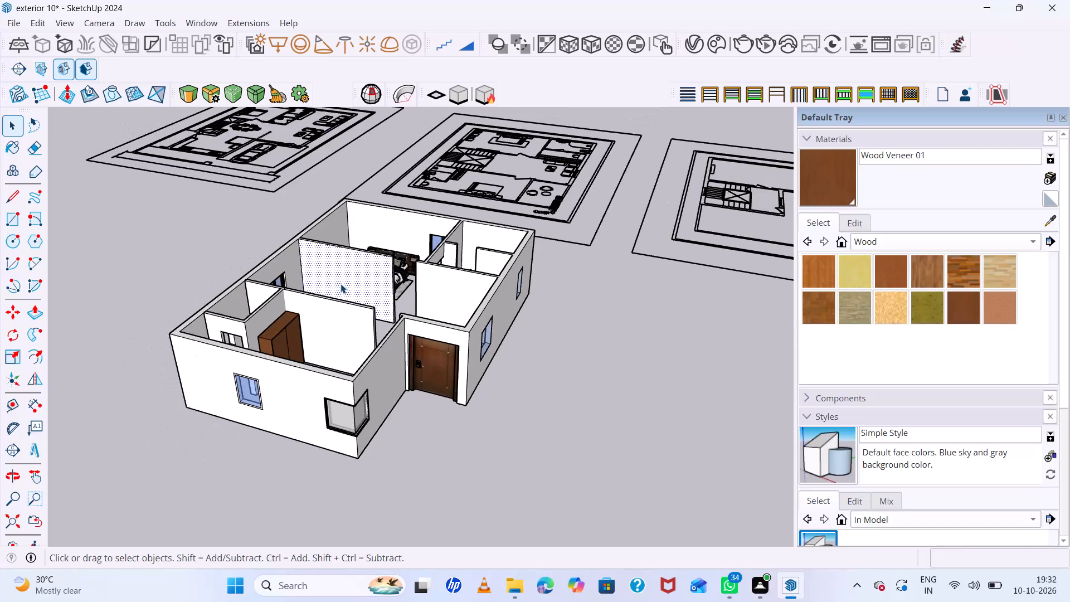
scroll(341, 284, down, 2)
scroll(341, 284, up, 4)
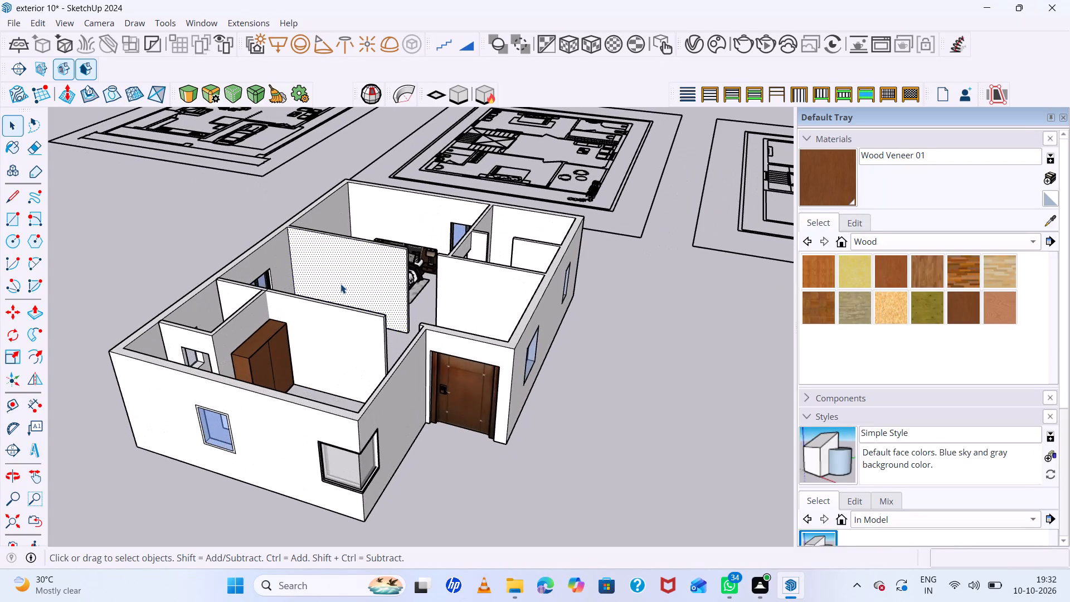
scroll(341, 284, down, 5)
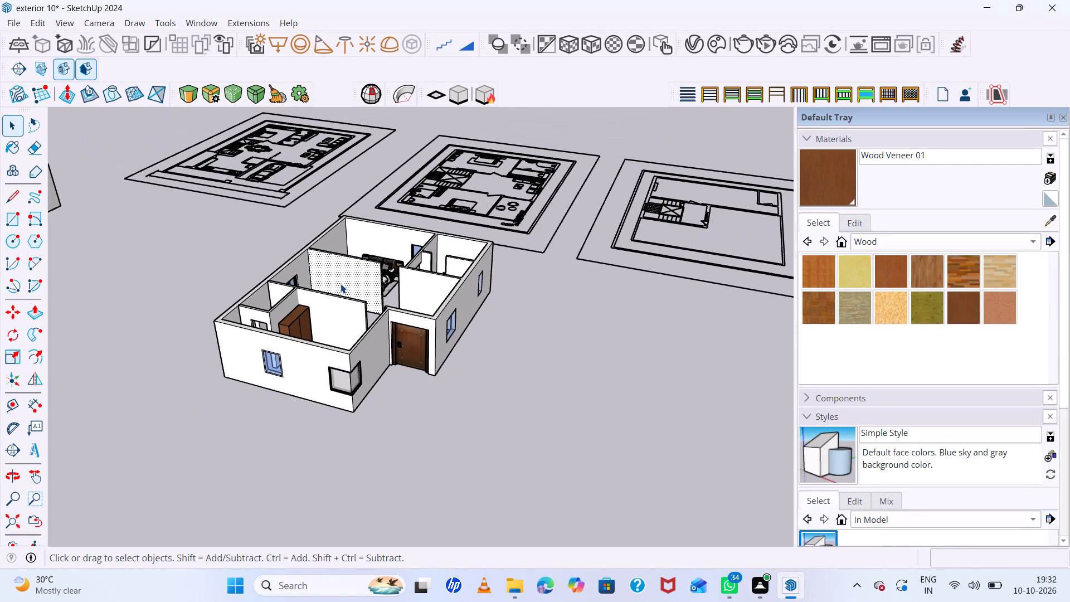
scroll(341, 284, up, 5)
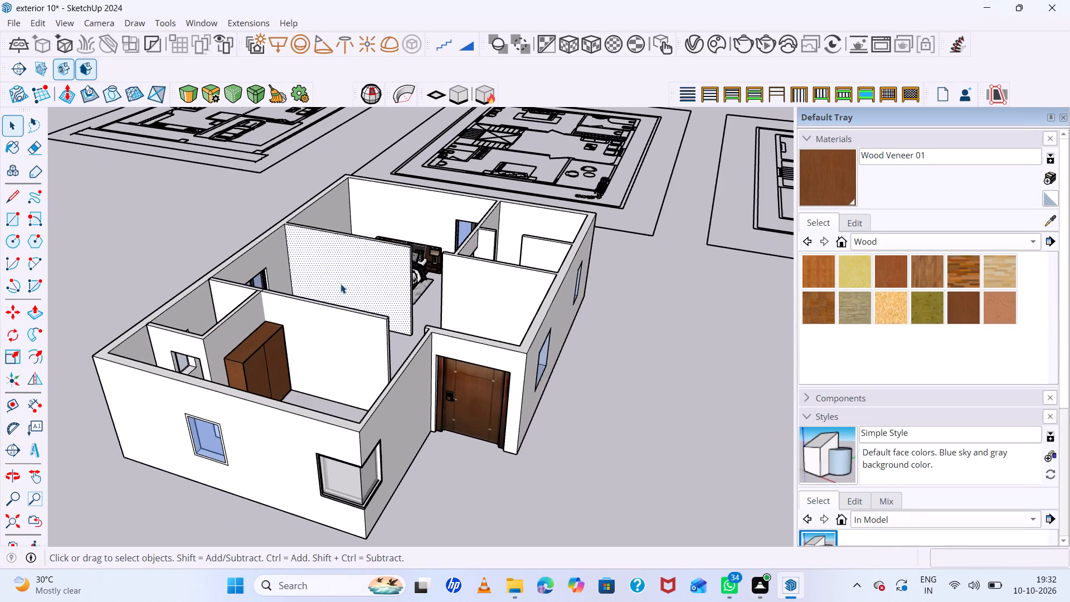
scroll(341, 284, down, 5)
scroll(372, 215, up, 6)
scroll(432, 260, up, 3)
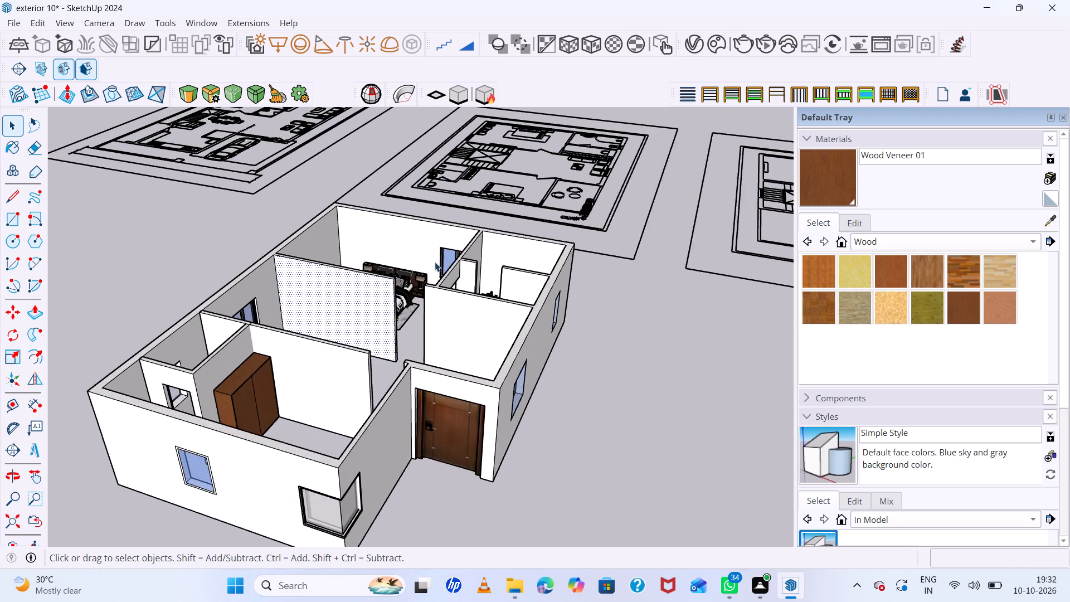
Draw a 3' 3" by about 4" rectangle bridging the wall tops across the bedroom's doorway gap.
scroll(435, 262, up, 1)
click(693, 317)
scroll(396, 309, up, 5)
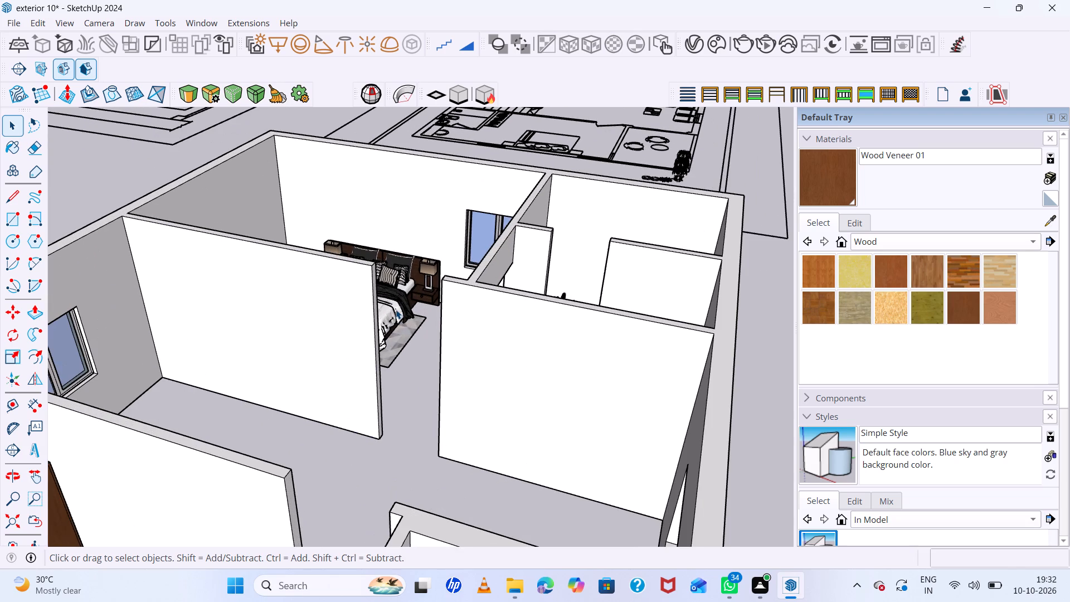
scroll(429, 276, up, 4)
scroll(466, 305, up, 1)
middle_drag(466, 305, 466, 326)
scroll(380, 307, up, 5)
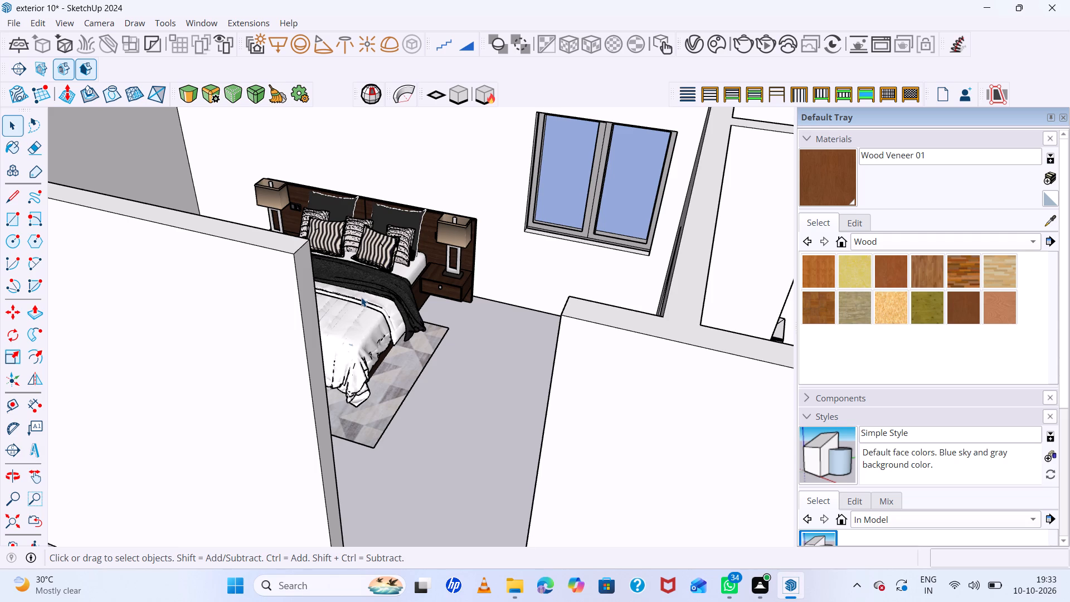
key(r)
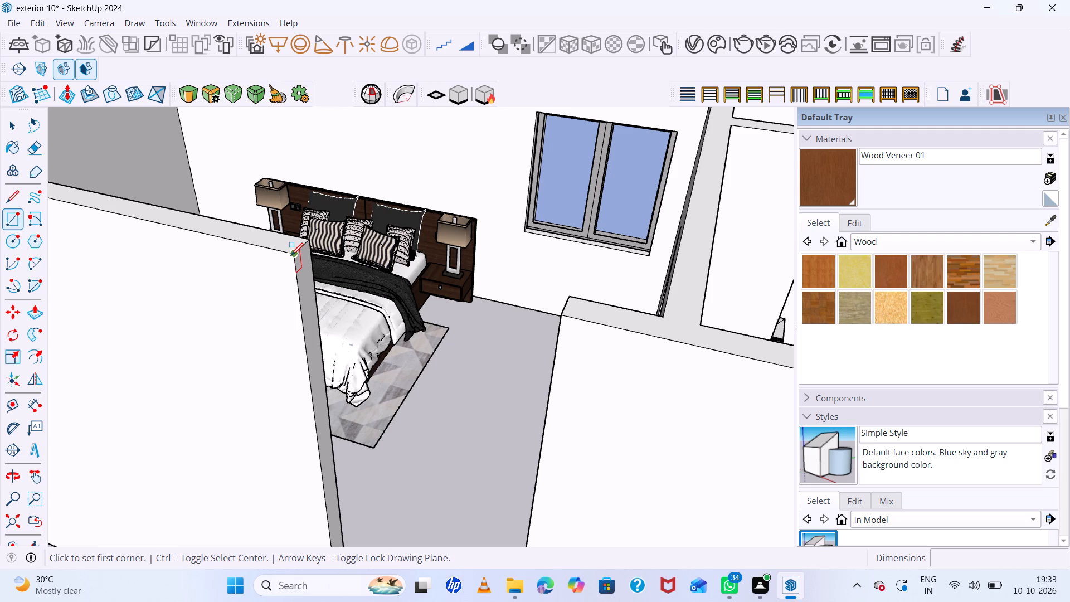
click(291, 255)
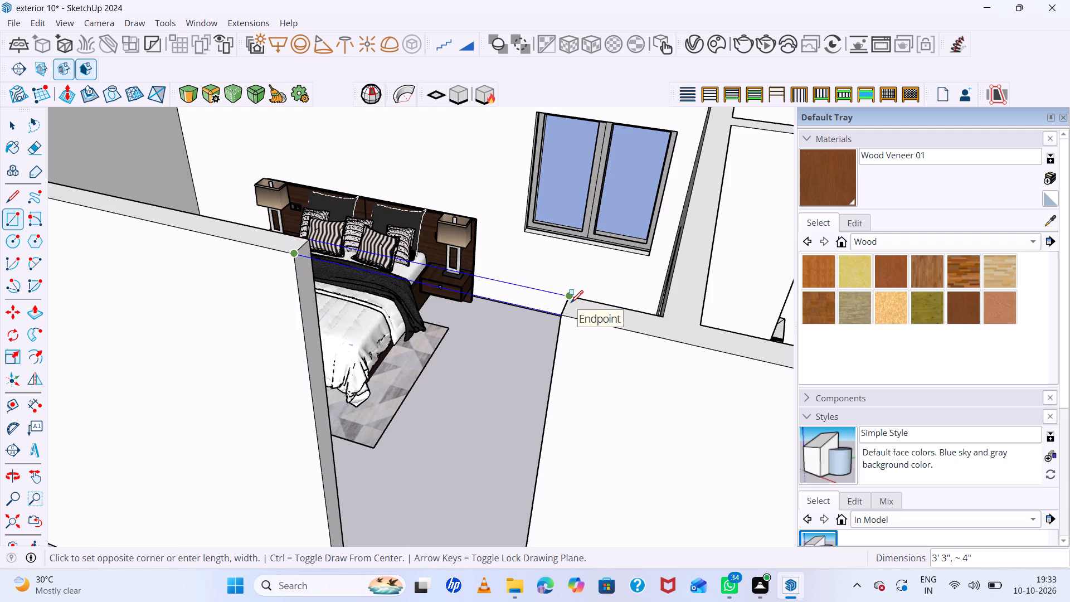
click(571, 303)
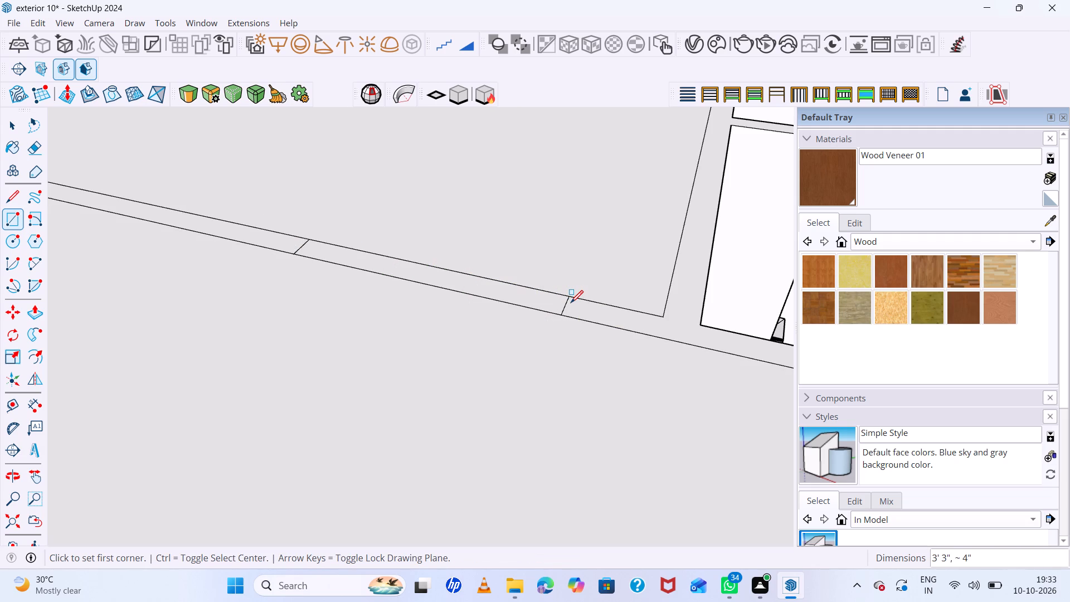
scroll(571, 303, down, 5)
key(space)
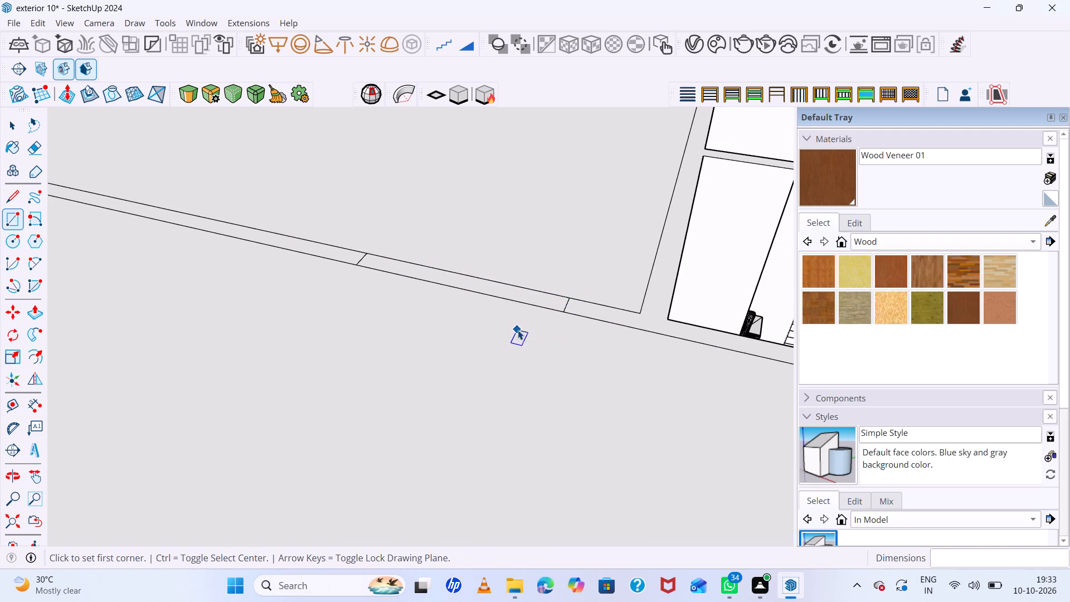
Remove the two unwanted faces covering the hall and the bedroom at wall-top level, keeping the rectangle over the doorway.
click(518, 367)
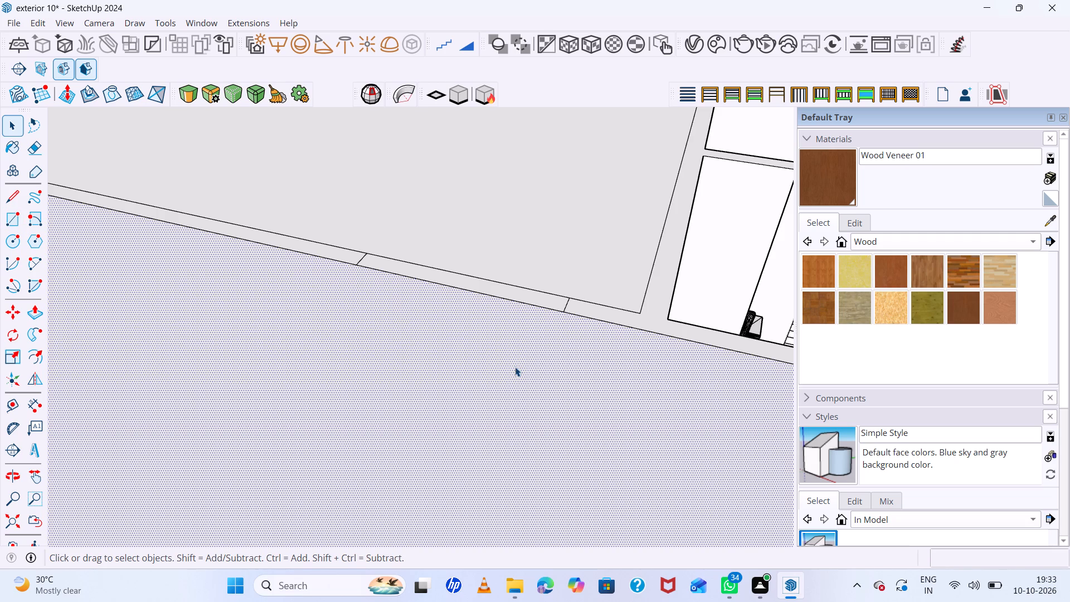
key(ctrl+x)
click(498, 169)
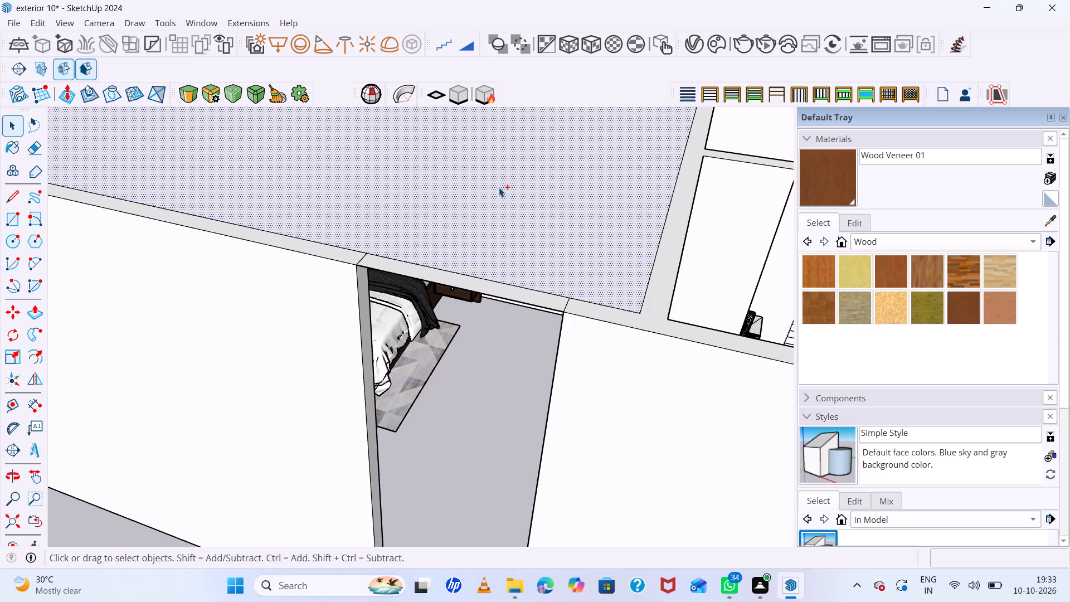
key(ctrl+x)
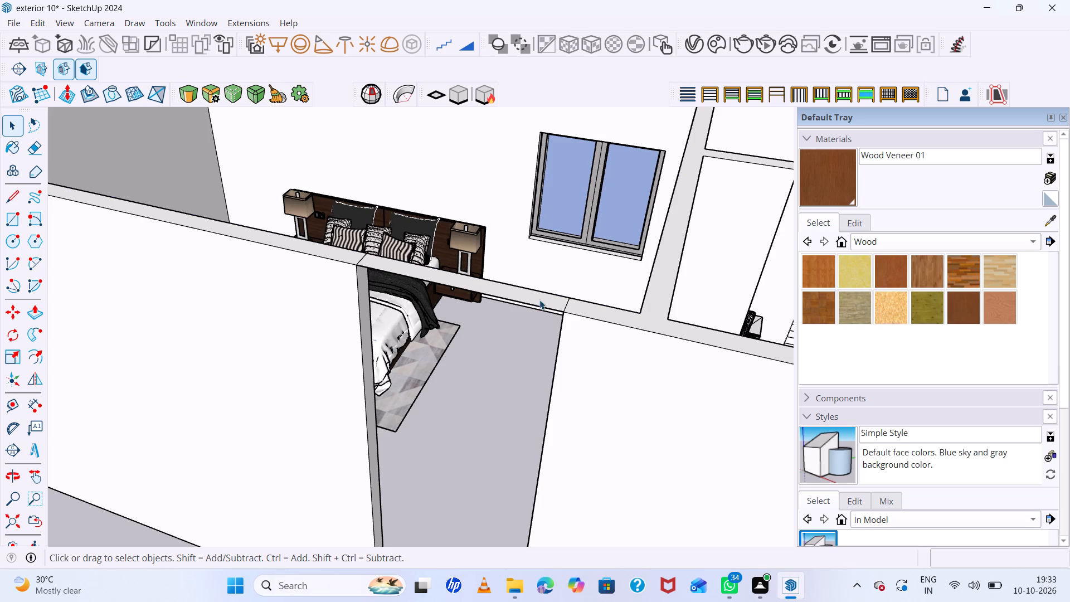
Push/Pull the rectangle over the bedroom doorway down 3' to form the wall section above the door opening.
double_click(542, 302)
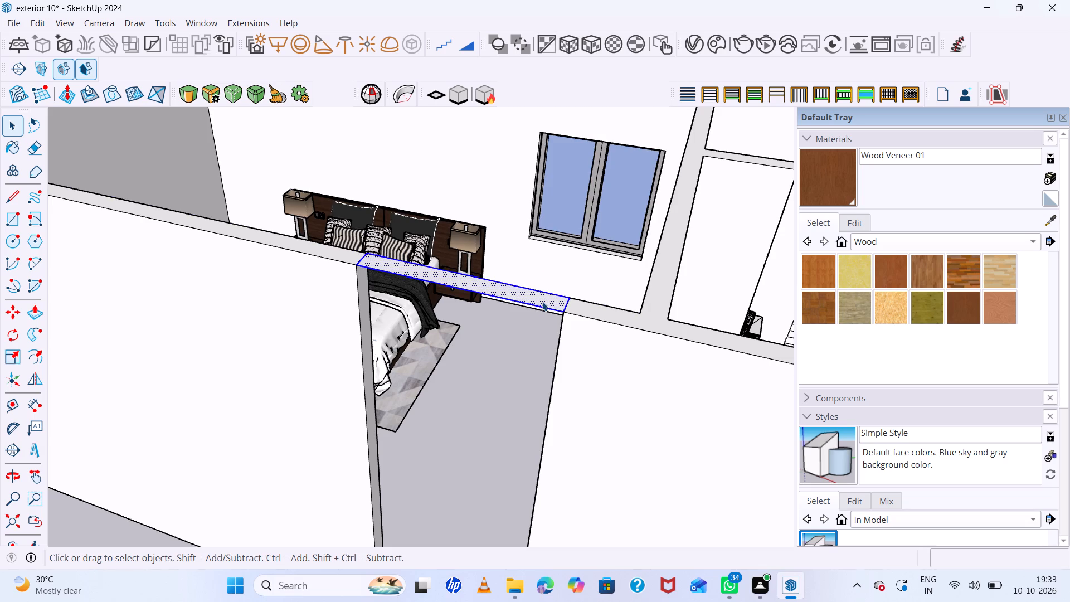
key(p)
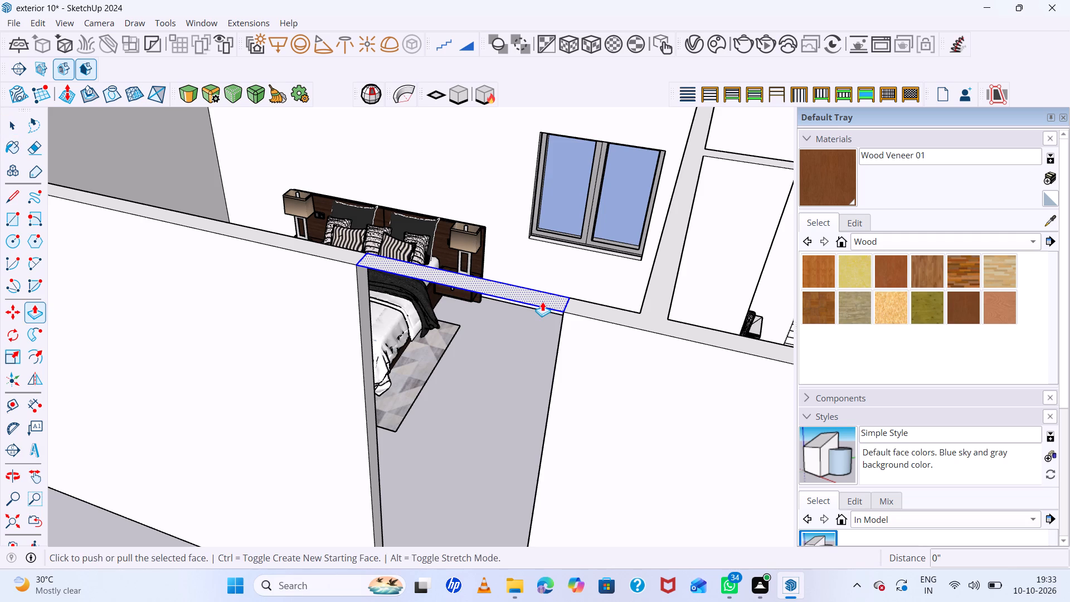
click(542, 302)
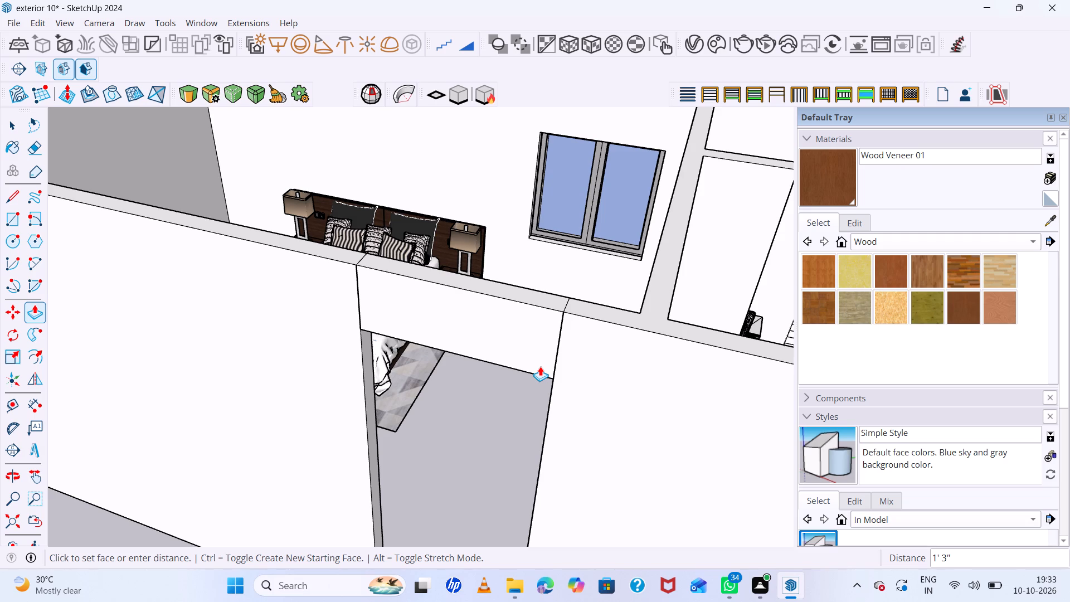
text(3')
key(Return)
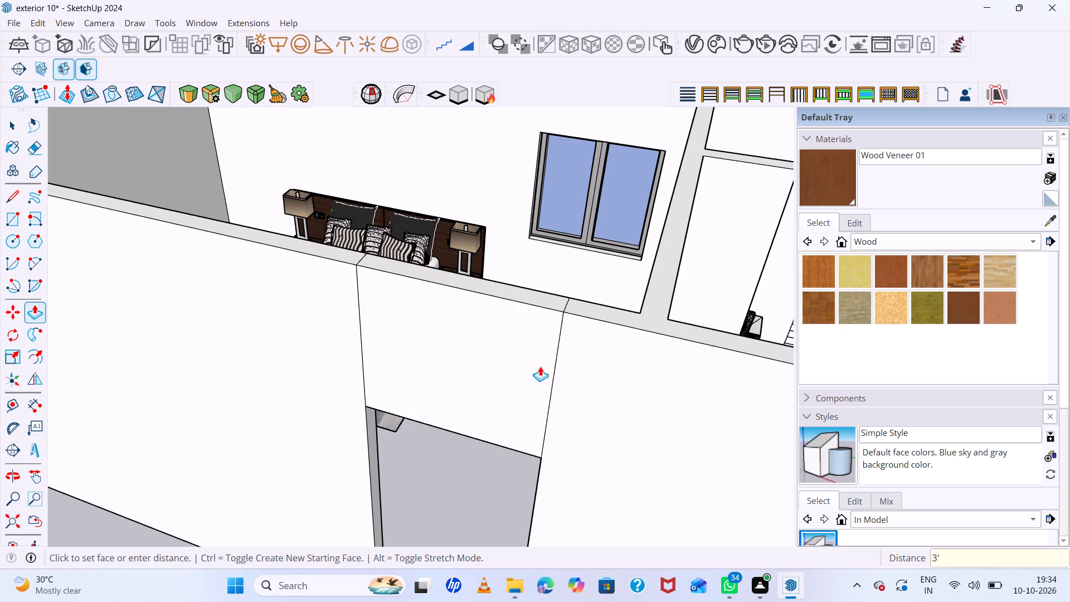
Examine the new wall section above the bedroom doorway and its drop relative to the surrounding partition walls.
scroll(539, 372, down, 4)
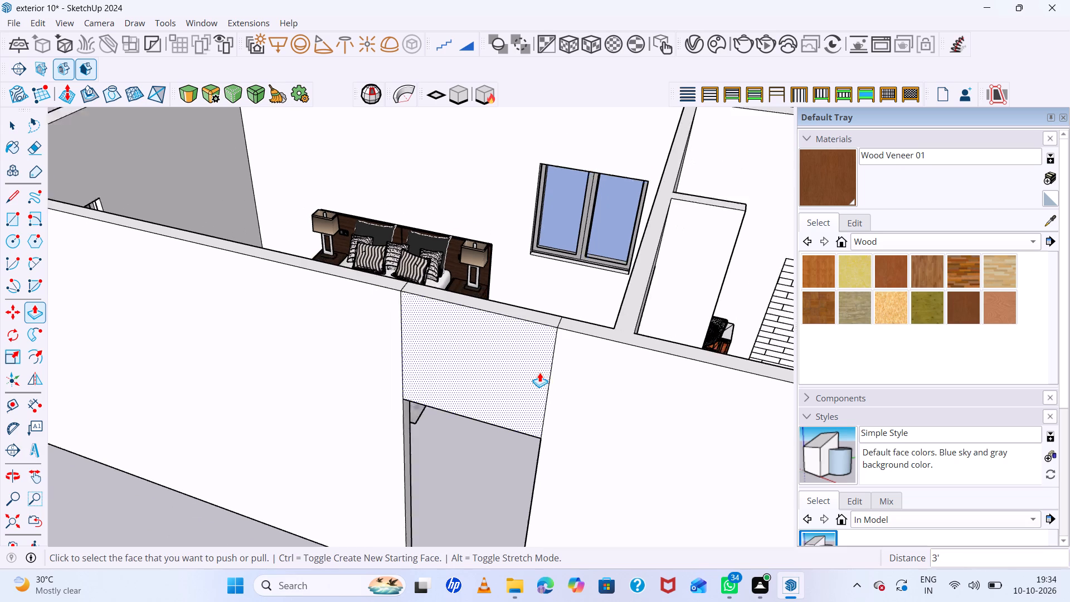
scroll(539, 372, down, 2)
middle_drag(537, 377, 556, 288)
middle_drag(556, 285, 556, 280)
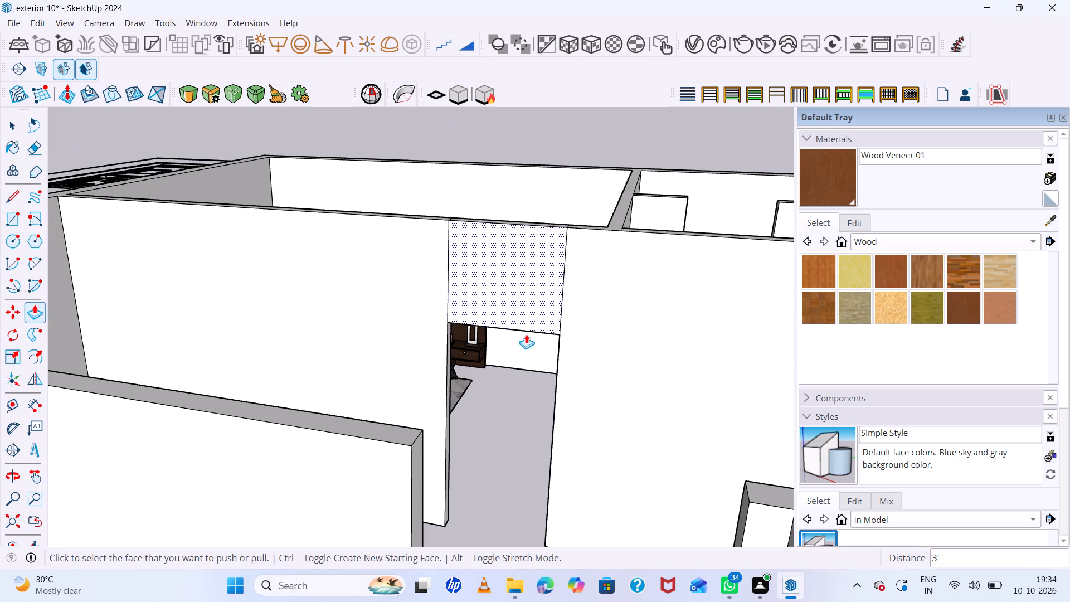
middle_drag(547, 292, 555, 271)
scroll(555, 271, down, 6)
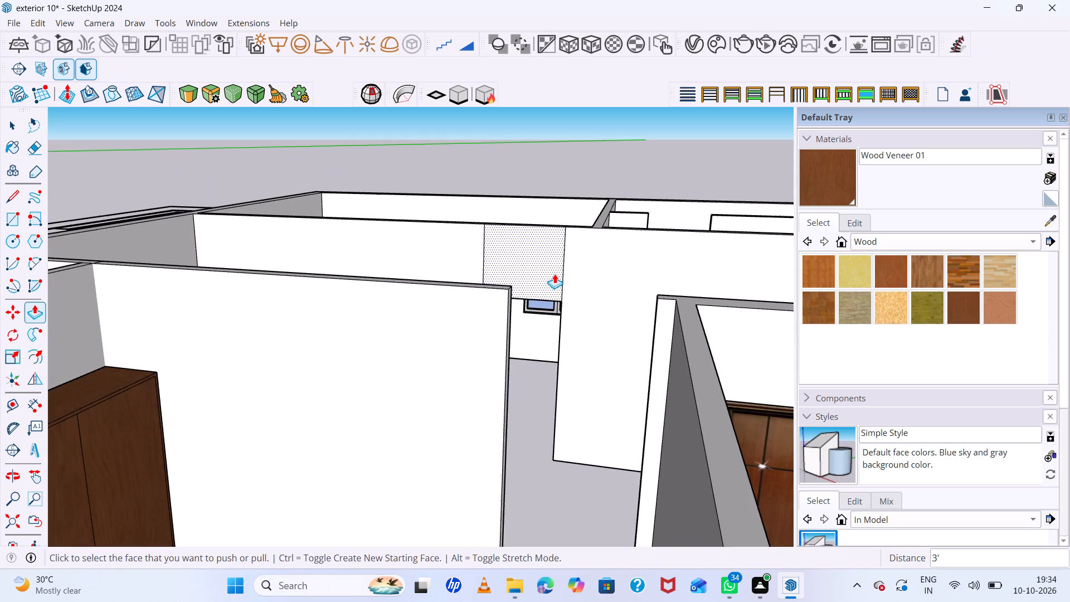
scroll(555, 279, down, 5)
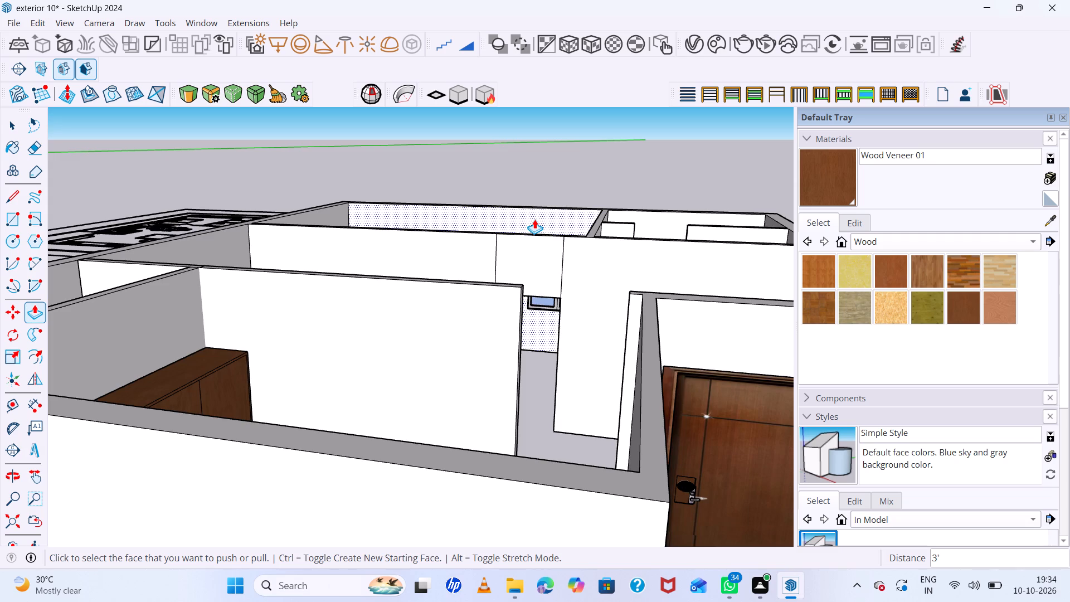
scroll(534, 219, up, 9)
scroll(534, 219, down, 7)
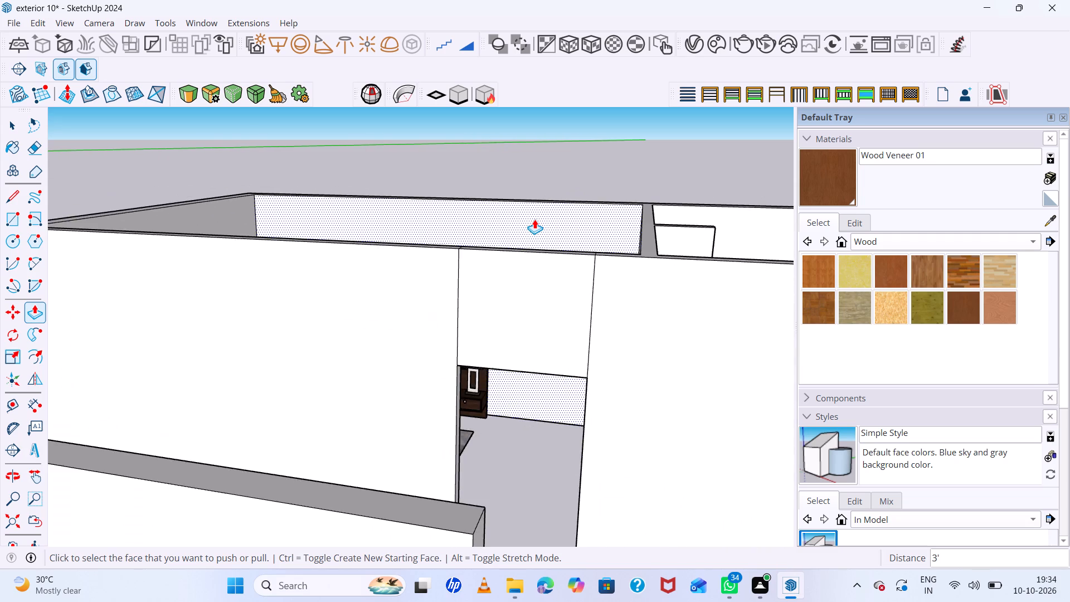
scroll(534, 219, down, 3)
scroll(562, 286, up, 5)
middle_drag(600, 339, 607, 297)
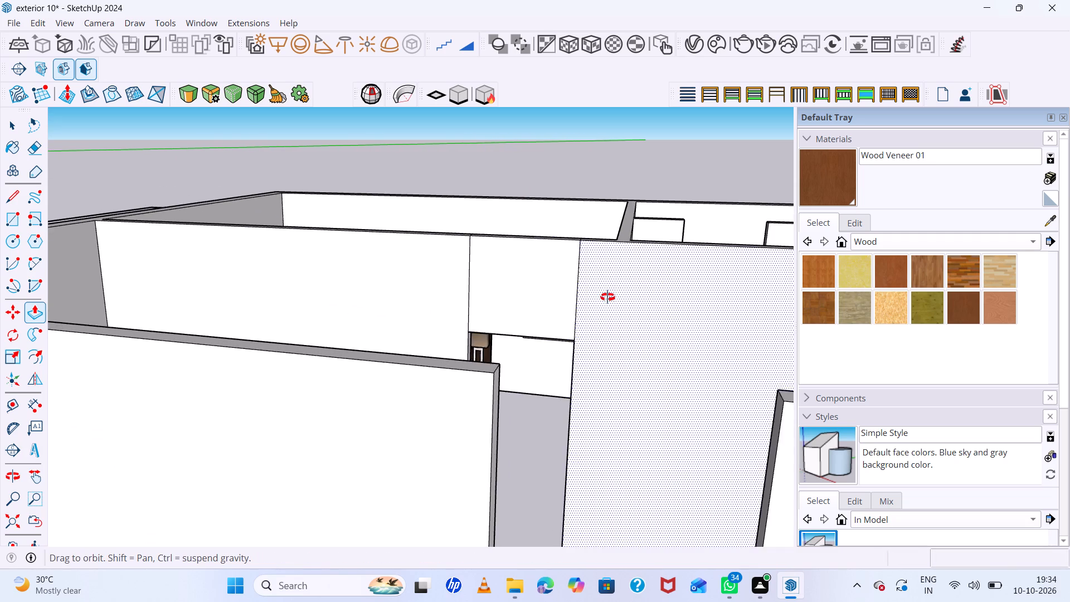
middle_drag(607, 297, 606, 232)
scroll(599, 253, down, 6)
scroll(590, 269, up, 5)
scroll(578, 281, down, 5)
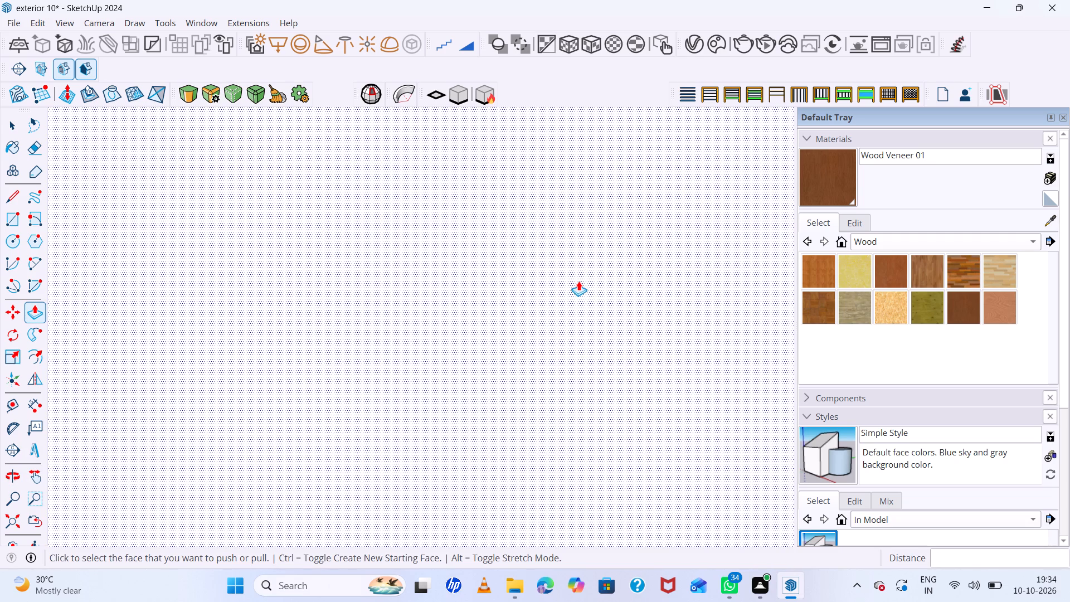
scroll(578, 281, down, 1)
Push the underside of the wall section above the bedroom doorway up by about 5" to make the opening taller.
click(14, 520)
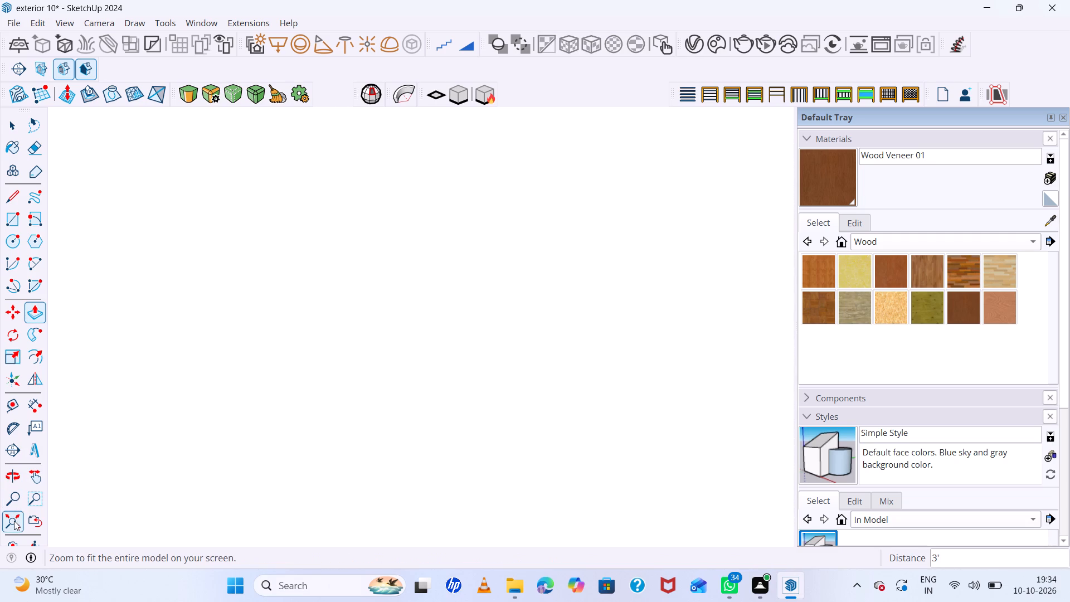
scroll(497, 289, up, 4)
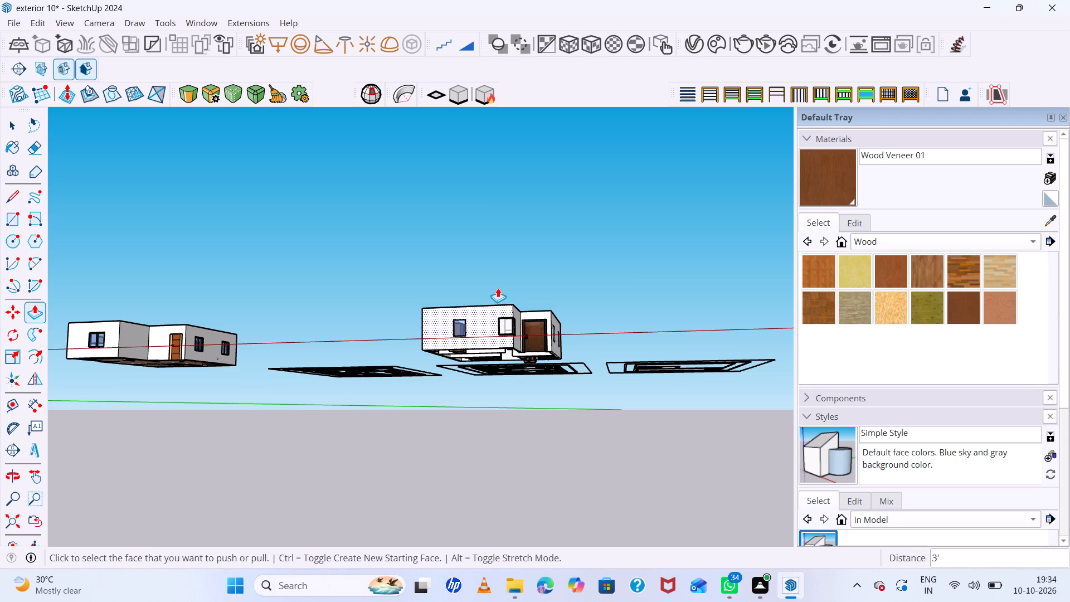
scroll(498, 288, up, 17)
middle_drag(524, 319, 529, 383)
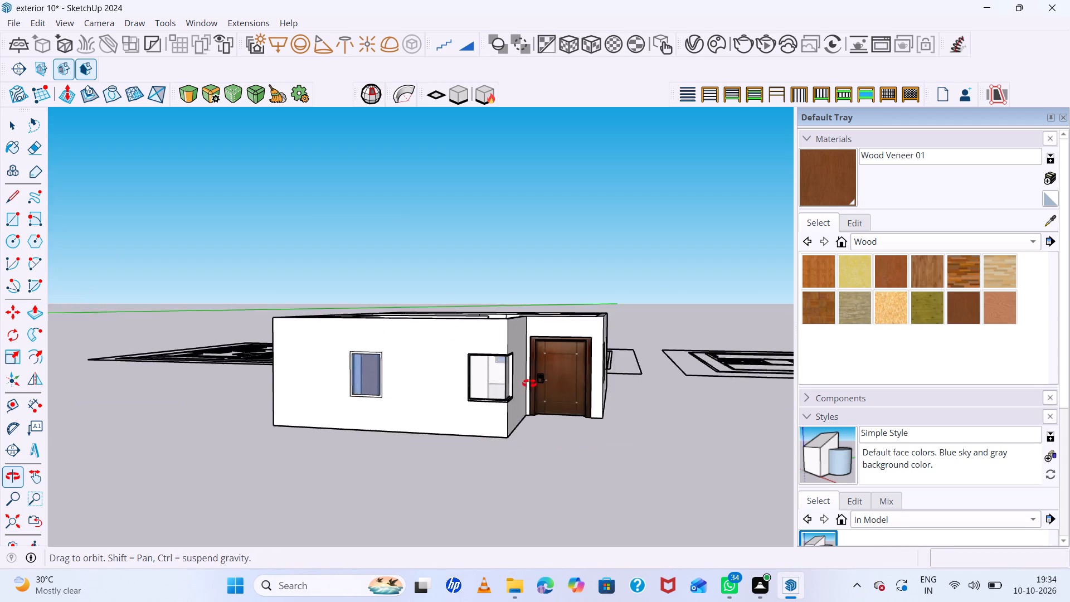
middle_drag(529, 383, 539, 405)
scroll(528, 338, up, 16)
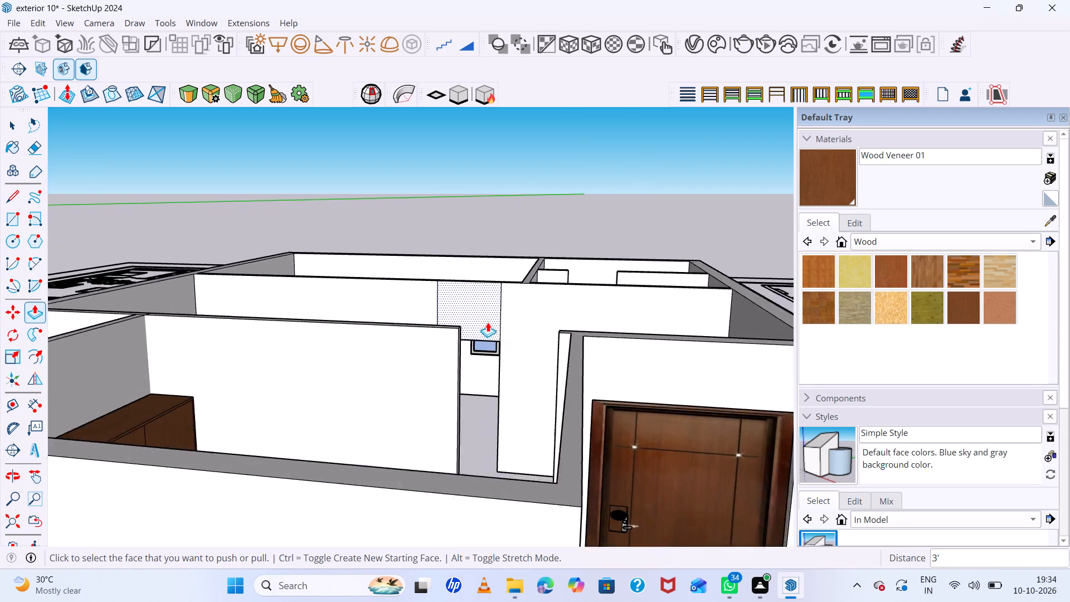
scroll(488, 322, up, 19)
scroll(490, 346, up, 4)
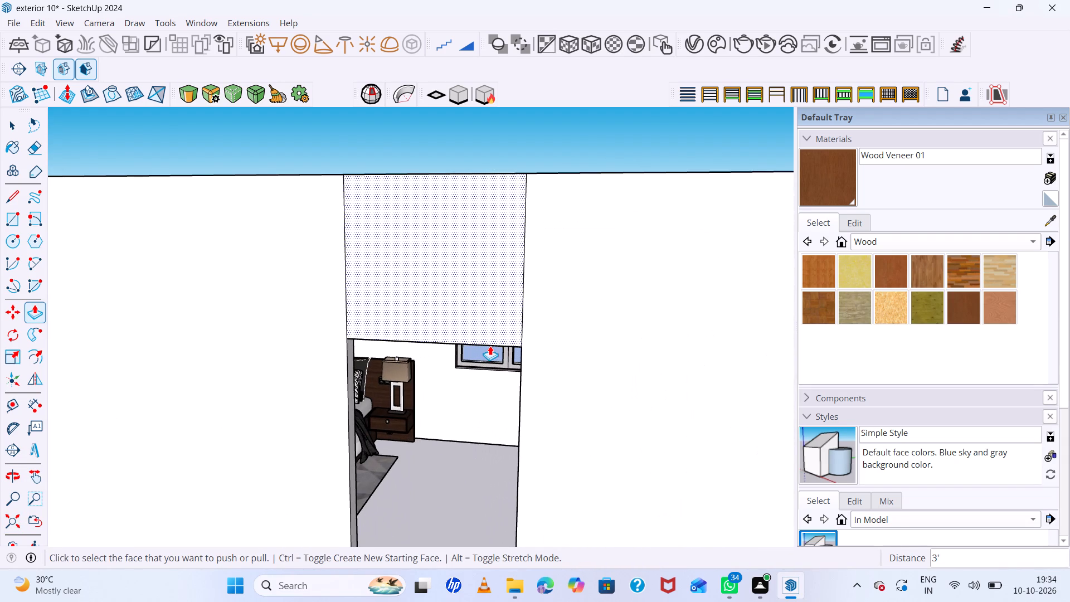
middle_drag(490, 346, 481, 302)
scroll(488, 319, up, 5)
middle_drag(487, 317, 481, 292)
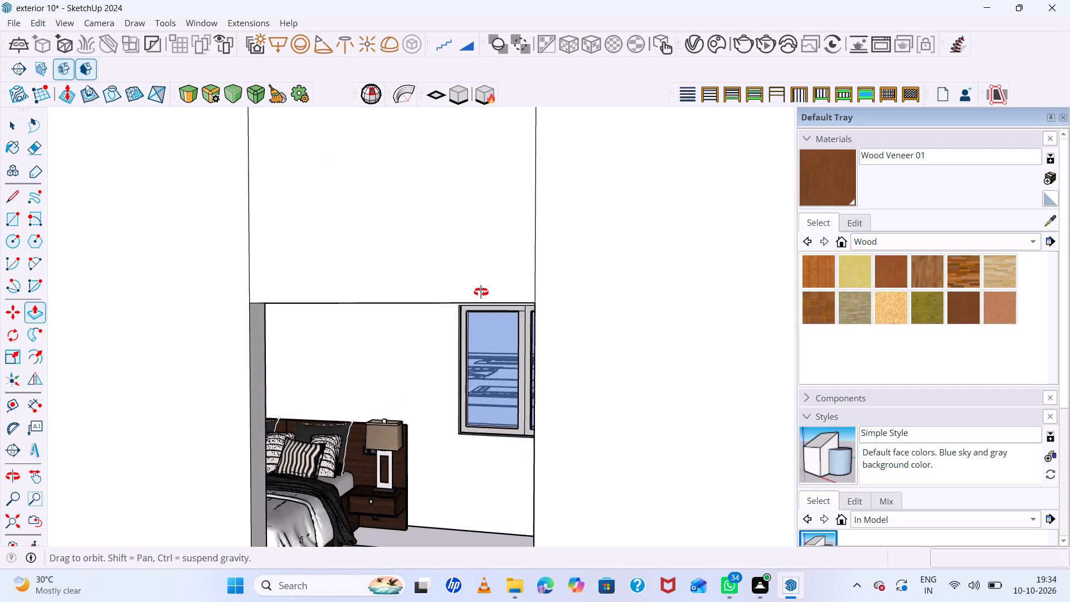
middle_drag(481, 292, 479, 279)
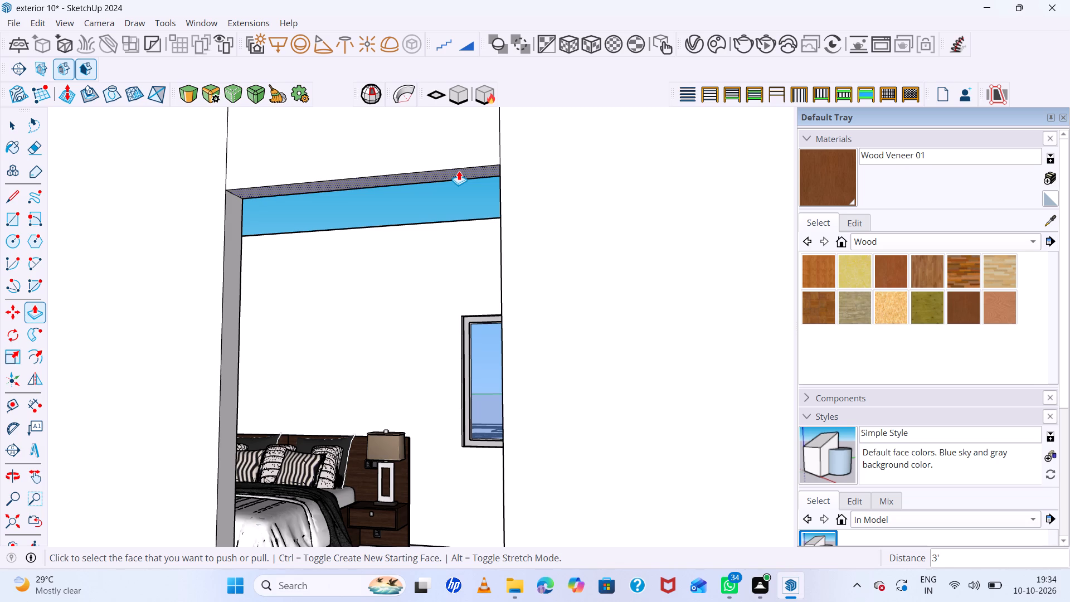
click(459, 171)
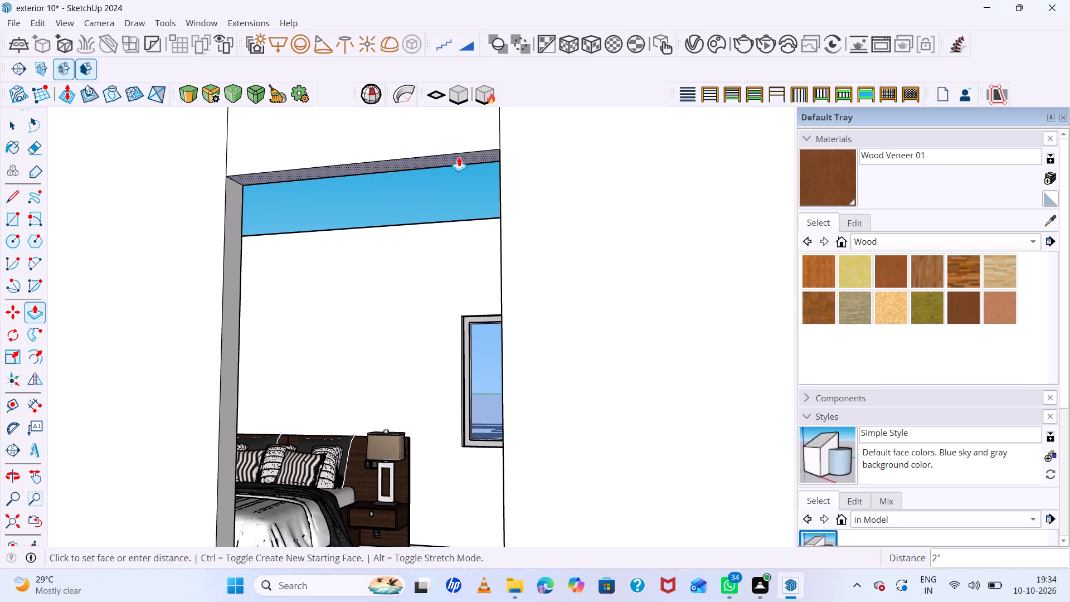
scroll(459, 157, down, 7)
click(455, 144)
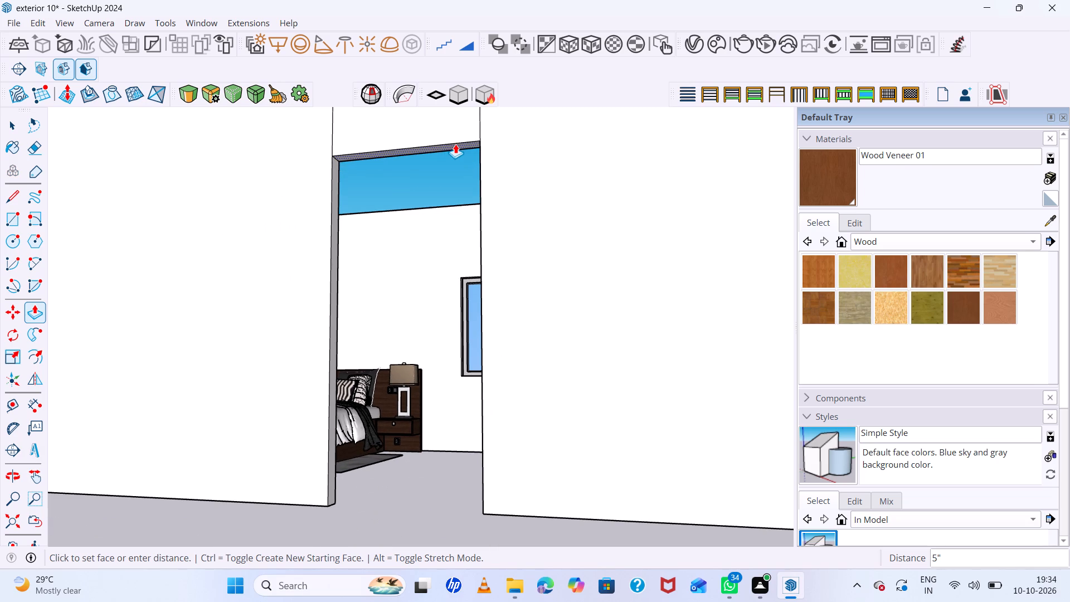
Erase the two vertical seam edges beside the wall section above the bedroom doorway on the hall side.
middle_drag(484, 209, 551, 332)
scroll(552, 333, down, 5)
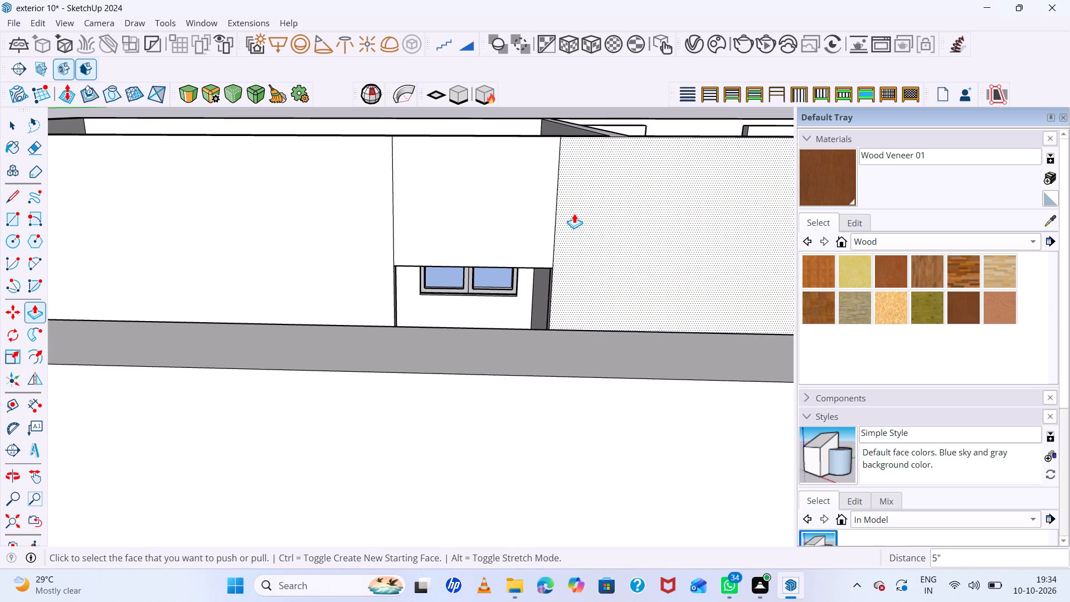
key(e)
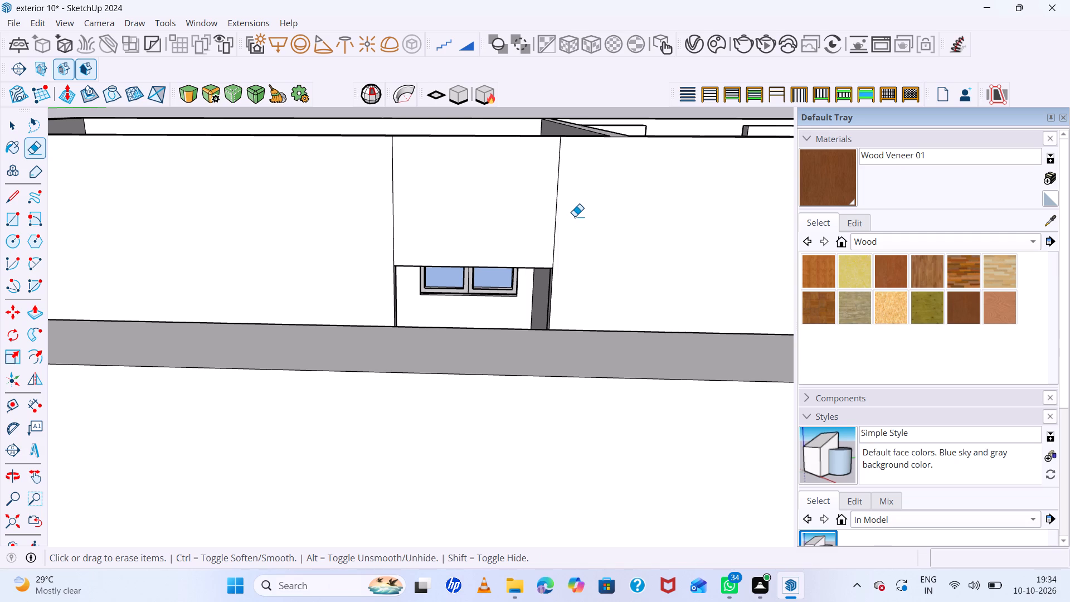
drag(556, 198, 515, 200)
drag(424, 206, 323, 209)
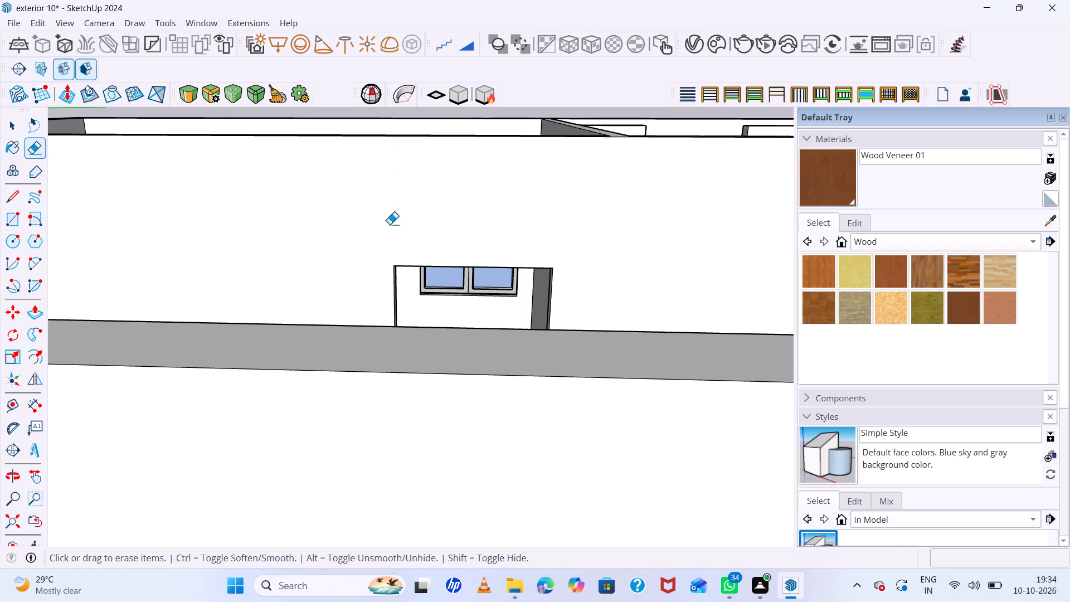
Erase the two short seam edges on the wall top where the section over the bedroom doorway meets the partition.
scroll(404, 221, down, 3)
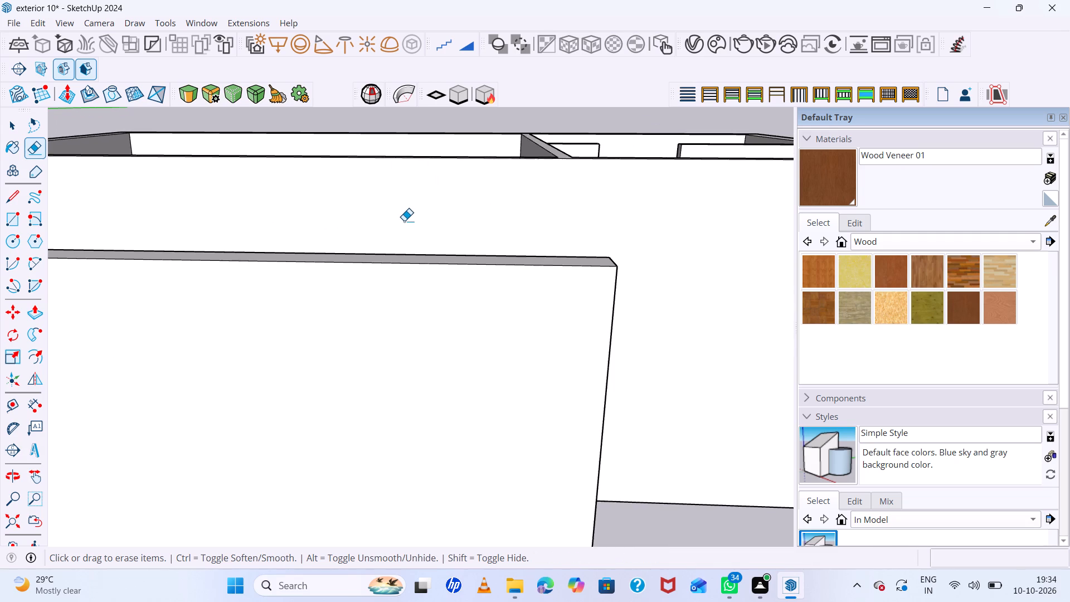
scroll(404, 221, down, 3)
middle_drag(402, 230, 421, 327)
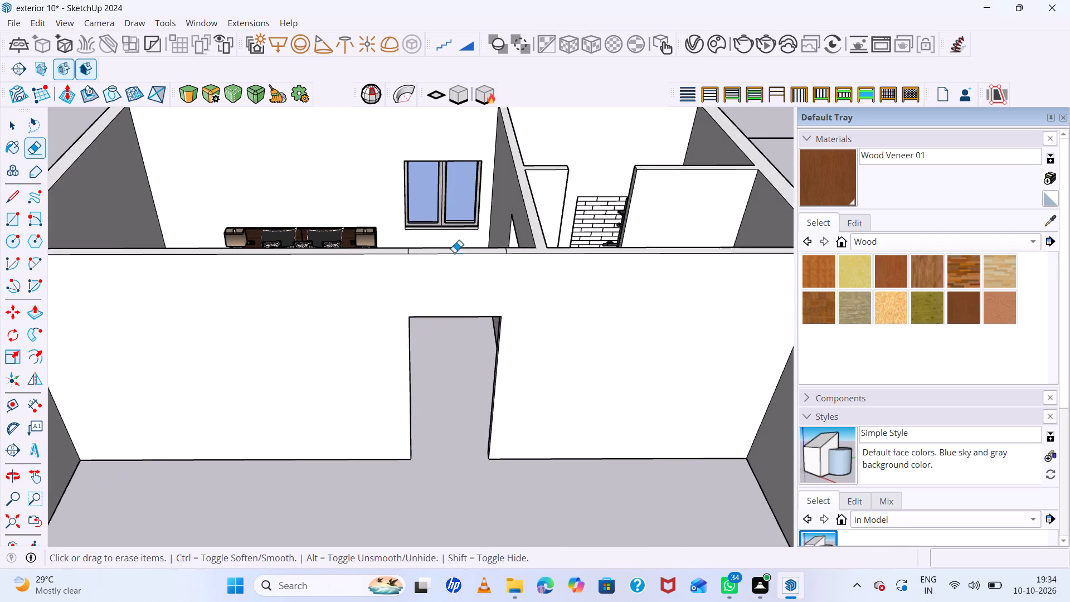
scroll(454, 249, up, 6)
scroll(570, 271, up, 5)
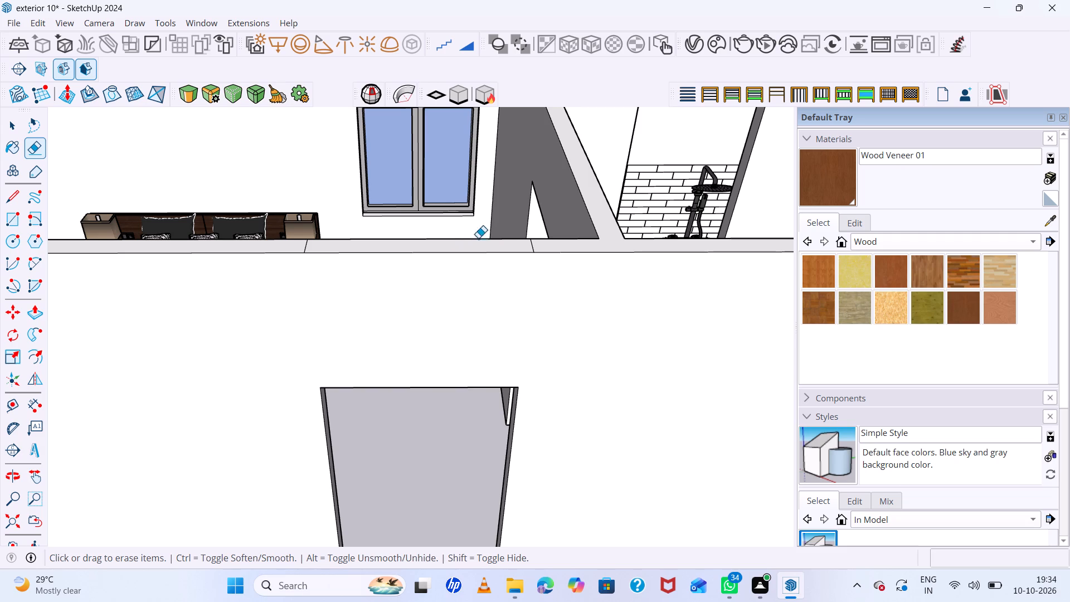
scroll(515, 247, up, 4)
drag(516, 246, 488, 247)
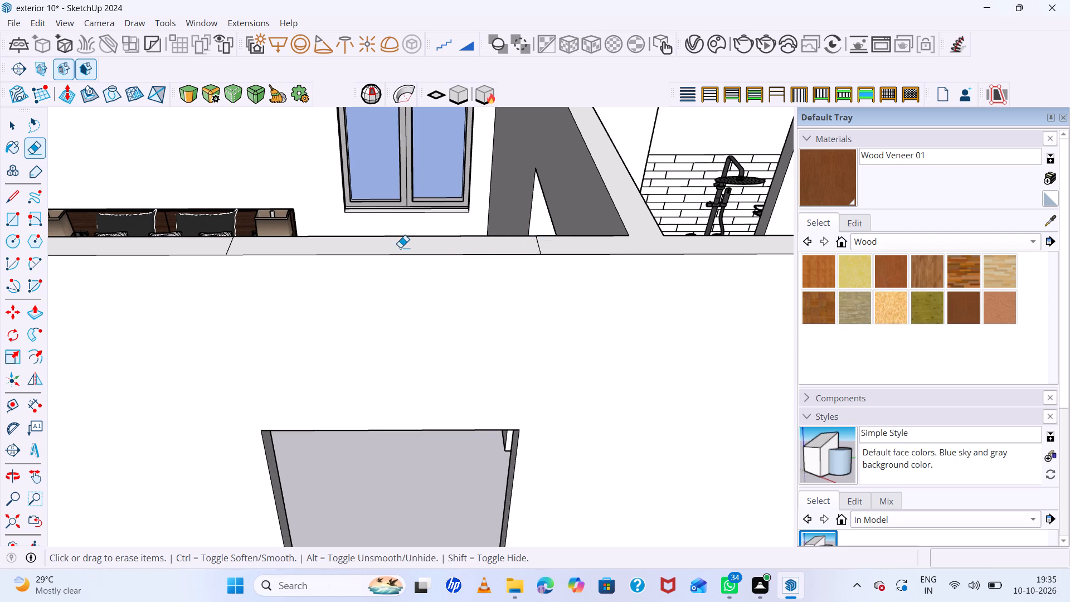
drag(548, 244, 480, 251)
drag(245, 246, 233, 247)
drag(227, 247, 200, 247)
Erase the two vertical seam edges beside the wall section above the doorway on the bedroom side.
scroll(328, 258, down, 6)
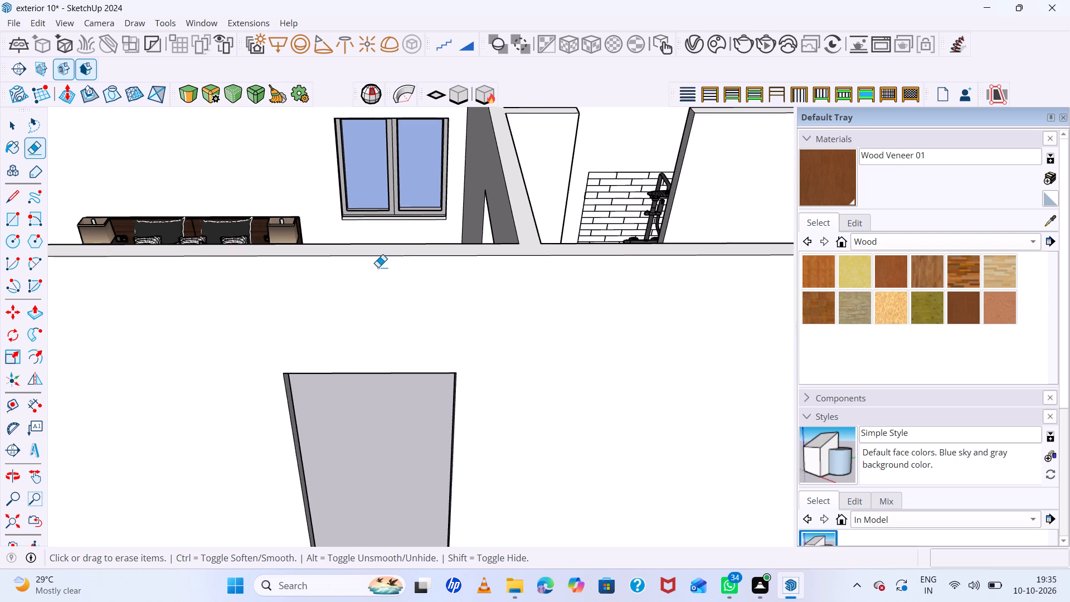
middle_drag(378, 267, 417, 415)
scroll(379, 337, down, 12)
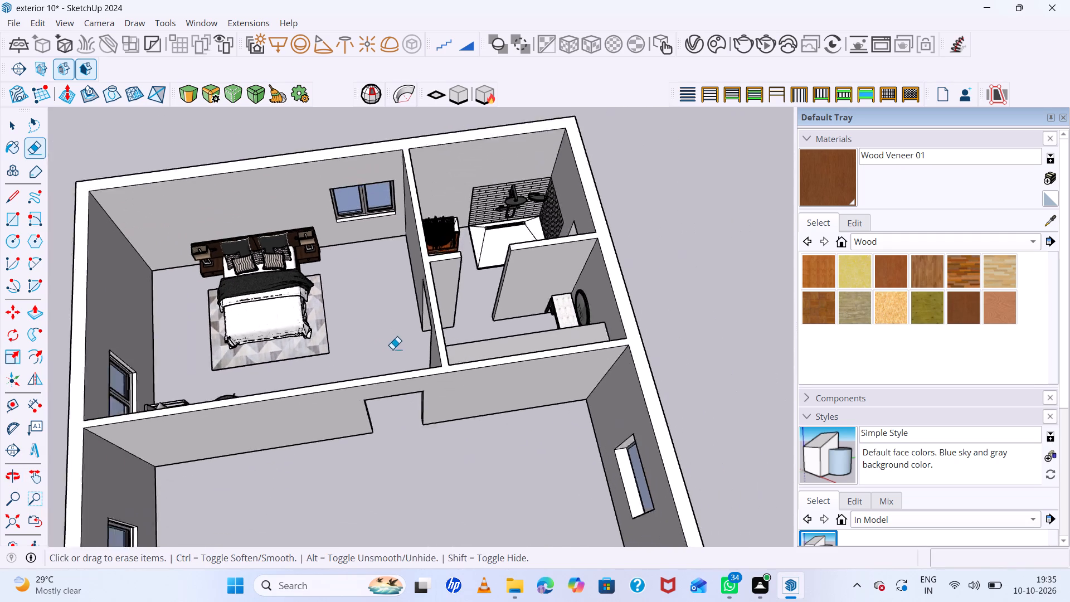
middle_drag(392, 349, 411, 465)
scroll(409, 423, up, 16)
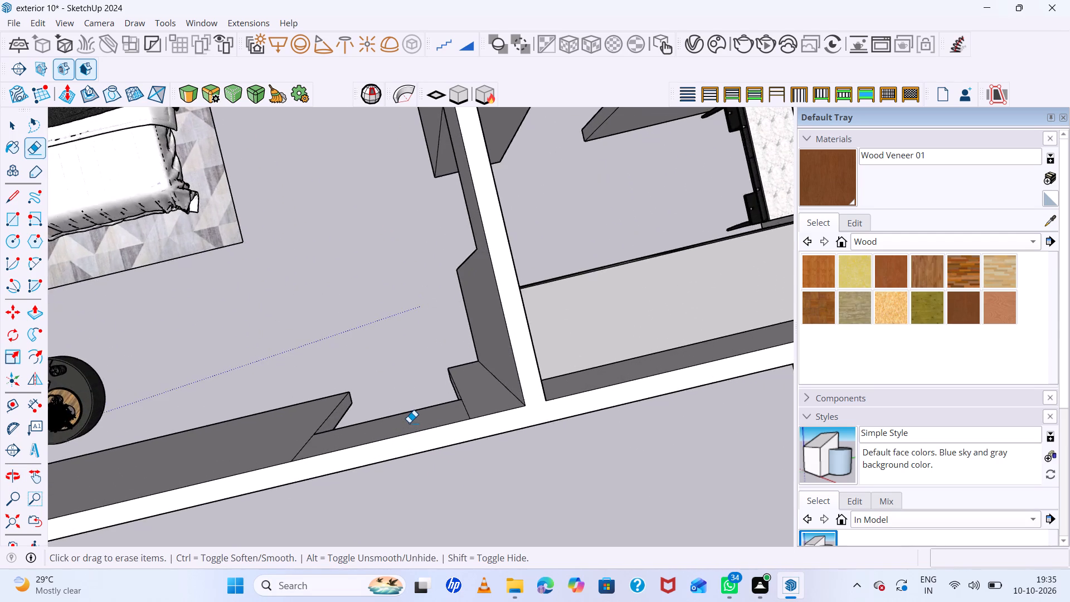
scroll(409, 423, up, 7)
drag(540, 395, 490, 411)
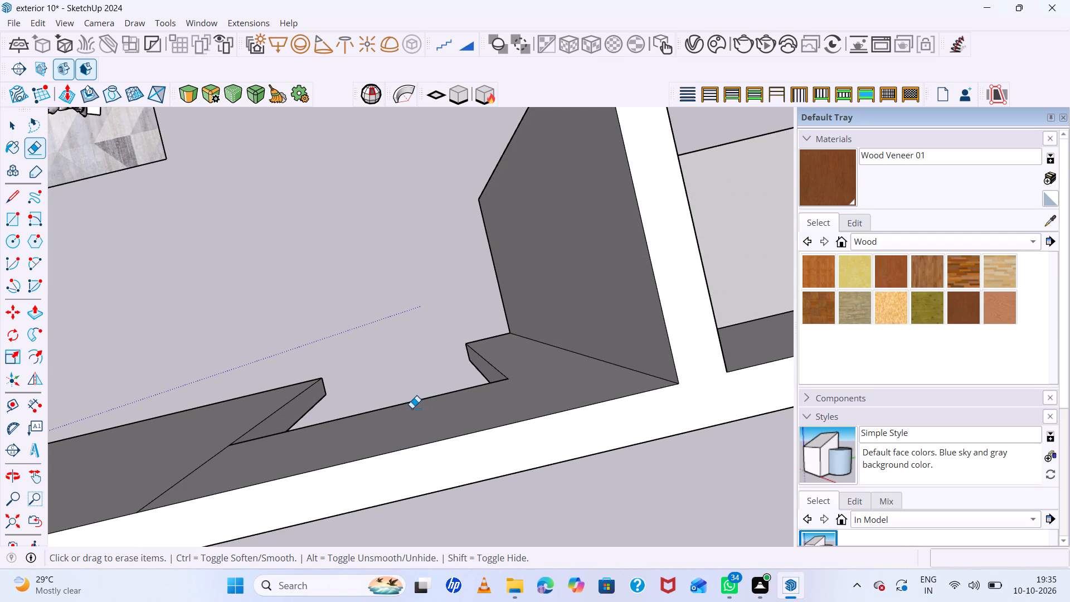
drag(231, 451, 115, 442)
Examine the merged wall above the bedroom doorway and its opening from the bedroom and hall sides.
scroll(216, 419, down, 7)
scroll(268, 440, down, 1)
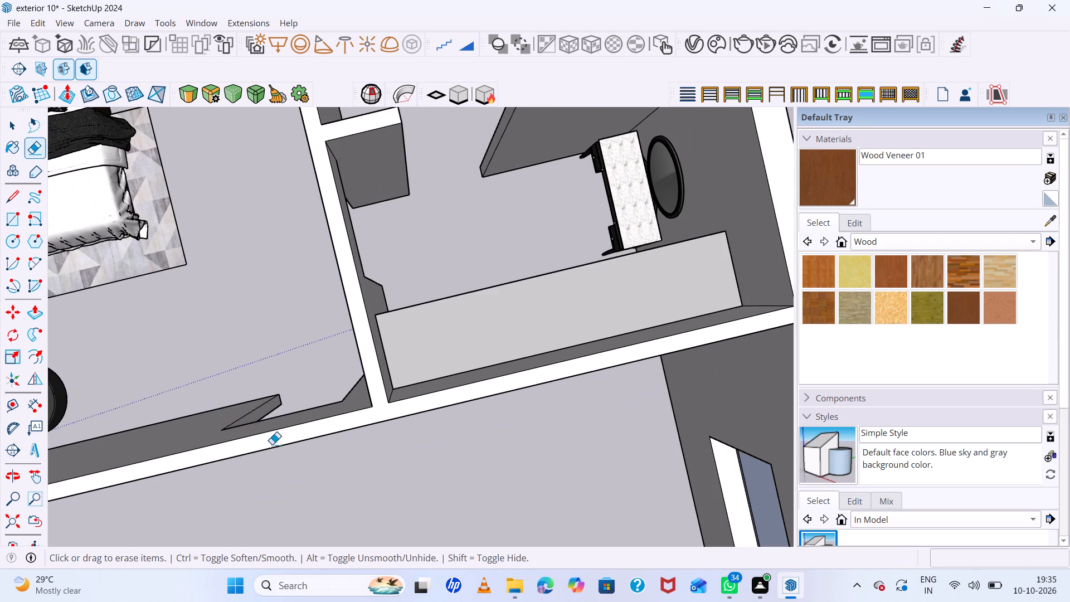
middle_drag(276, 450, 265, 351)
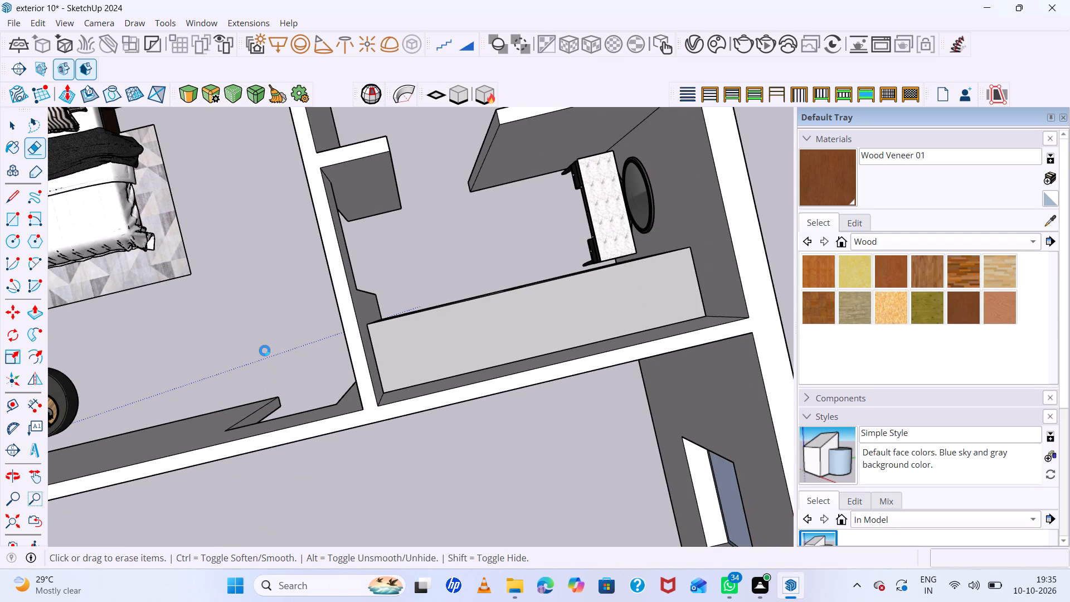
middle_drag(265, 351, 265, 349)
middle_drag(278, 406, 278, 388)
middle_drag(278, 388, 277, 365)
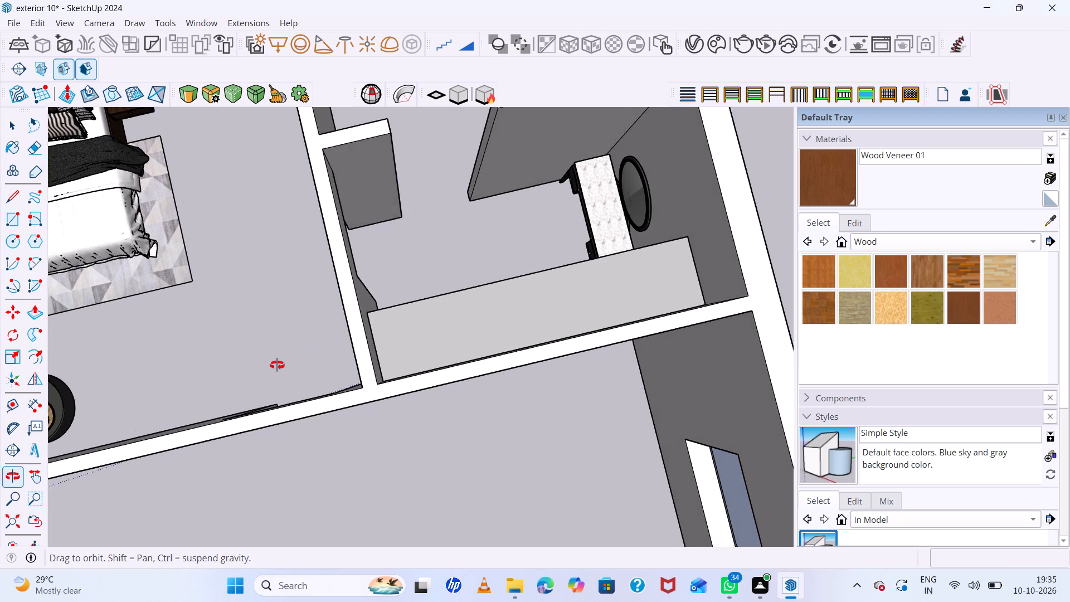
middle_drag(277, 365, 274, 339)
middle_drag(274, 338, 273, 321)
scroll(279, 369, up, 11)
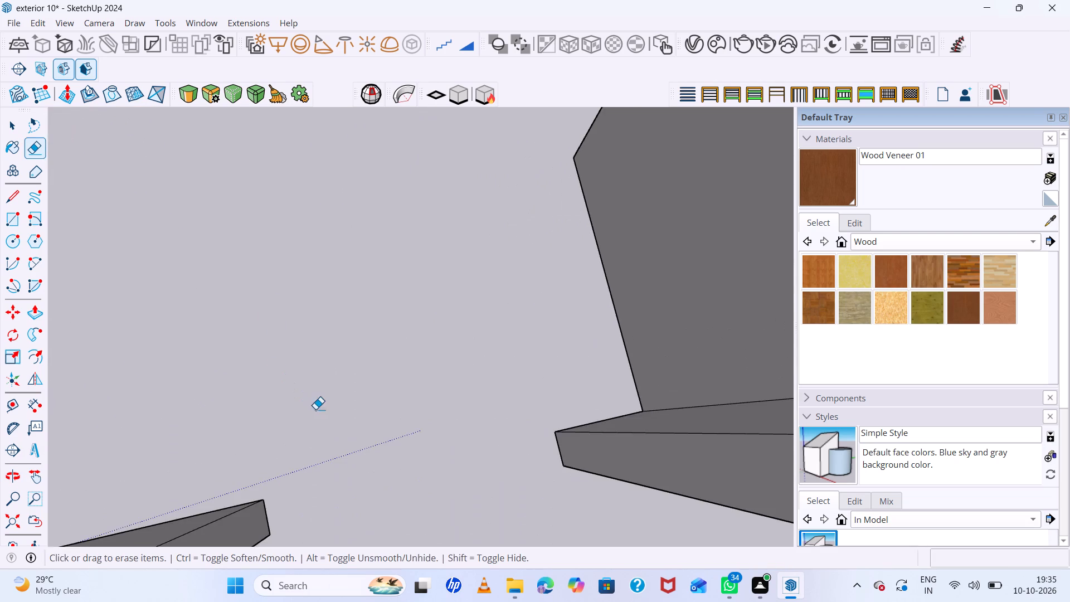
middle_drag(315, 409, 281, 295)
scroll(280, 292, up, 1)
scroll(280, 292, down, 15)
scroll(280, 292, down, 6)
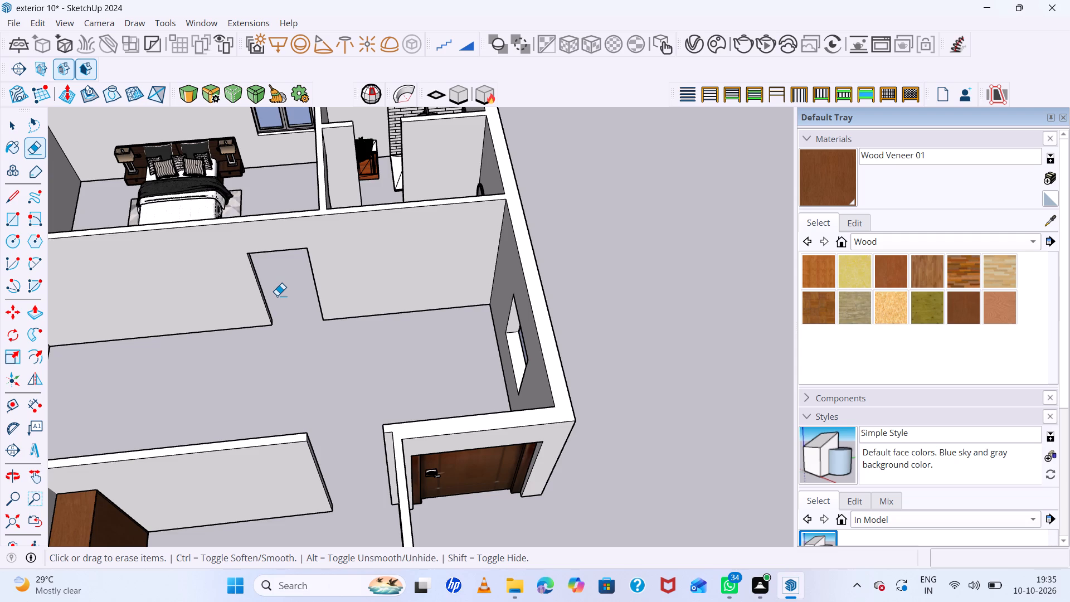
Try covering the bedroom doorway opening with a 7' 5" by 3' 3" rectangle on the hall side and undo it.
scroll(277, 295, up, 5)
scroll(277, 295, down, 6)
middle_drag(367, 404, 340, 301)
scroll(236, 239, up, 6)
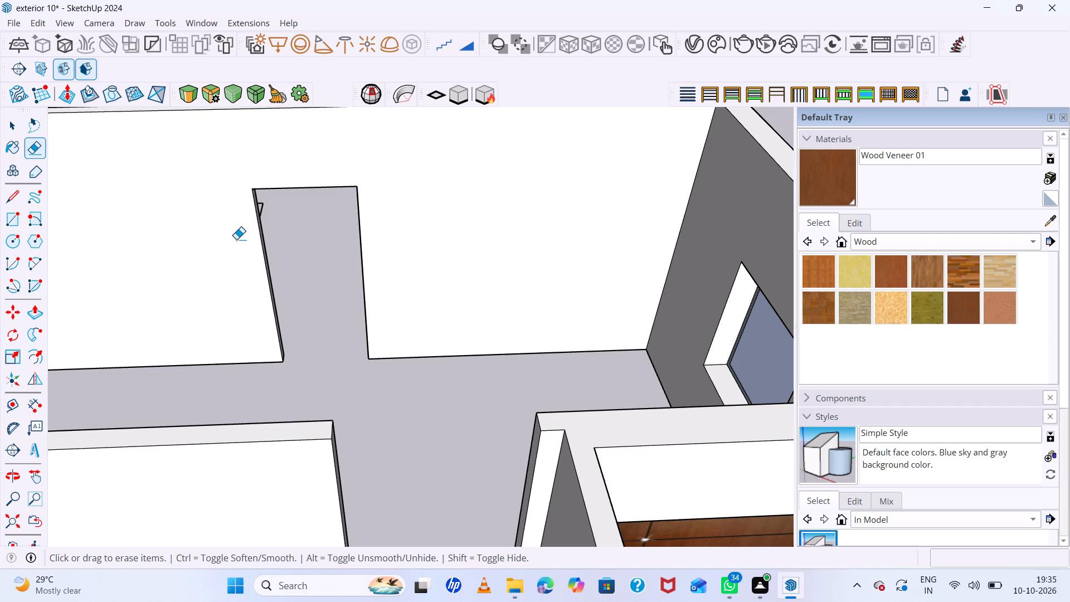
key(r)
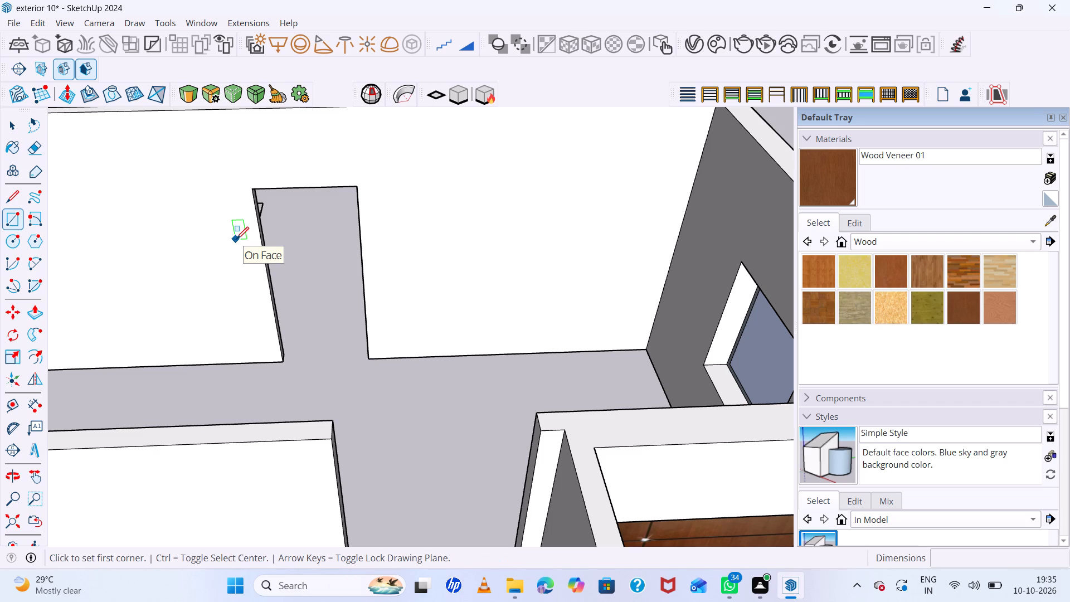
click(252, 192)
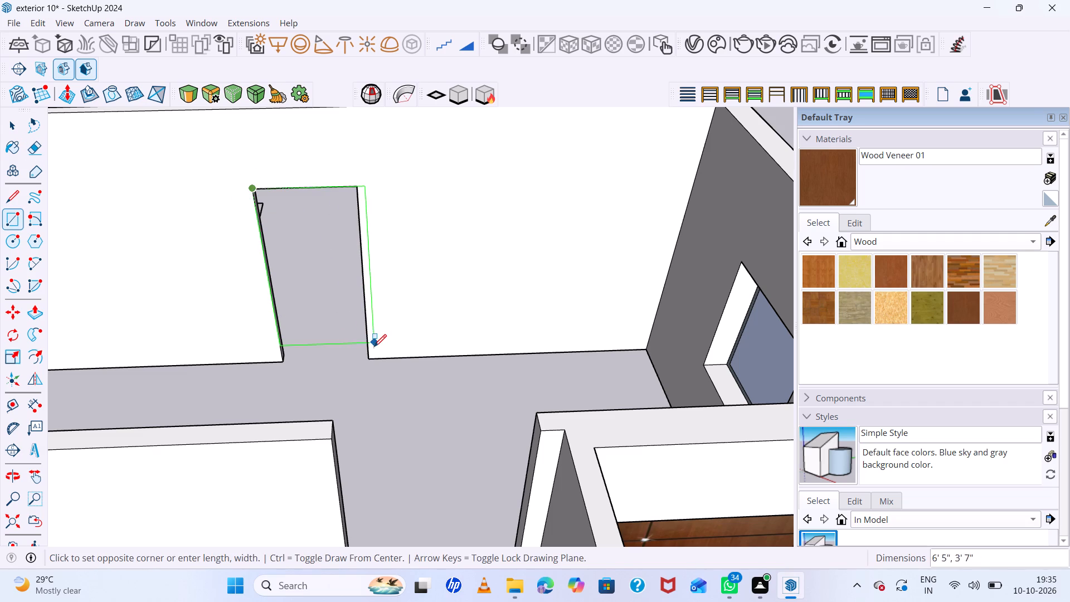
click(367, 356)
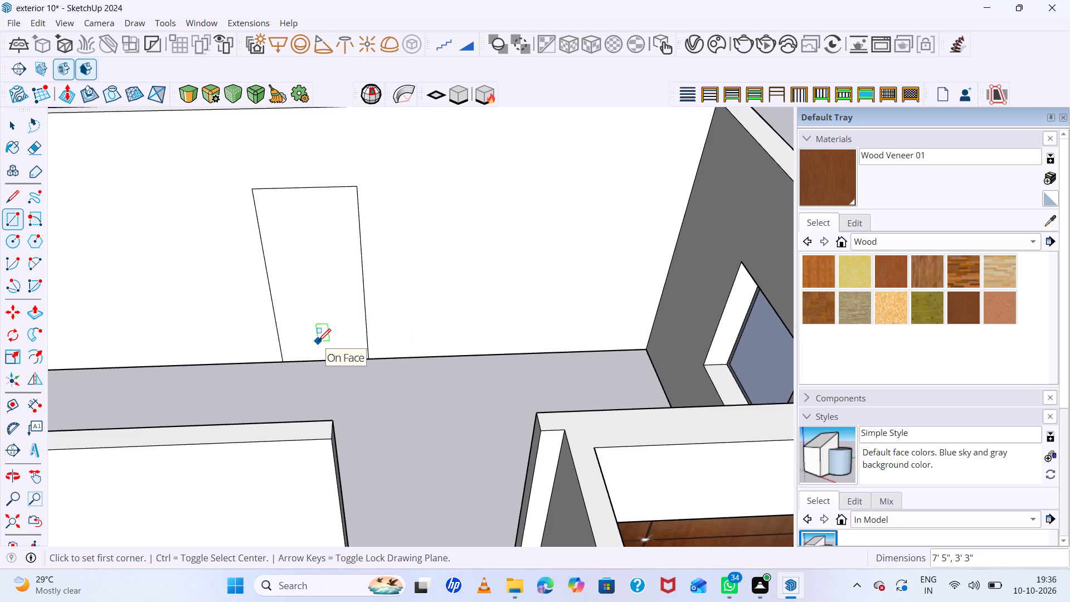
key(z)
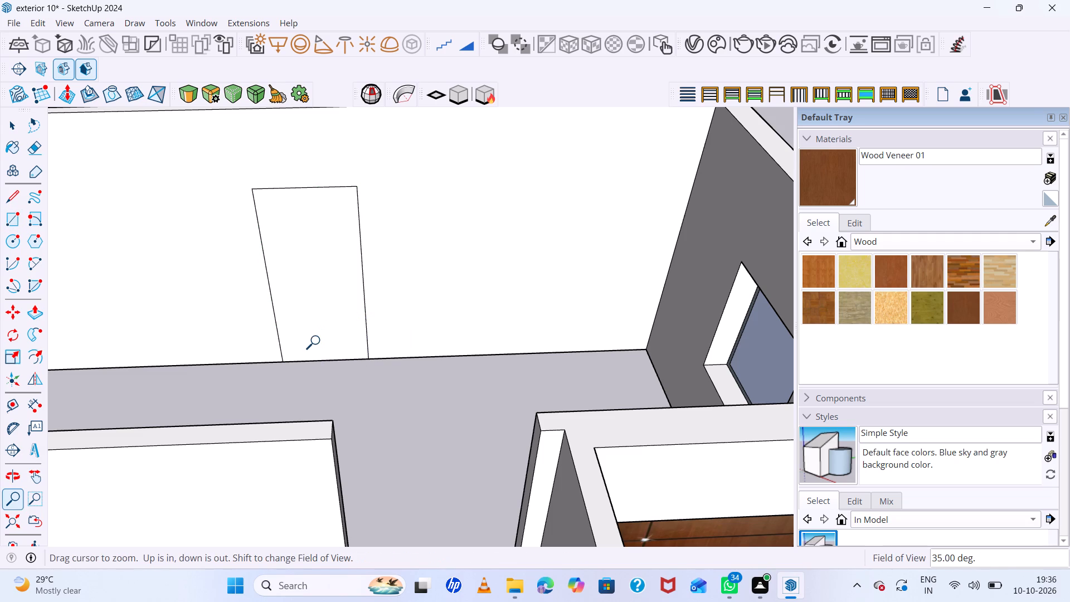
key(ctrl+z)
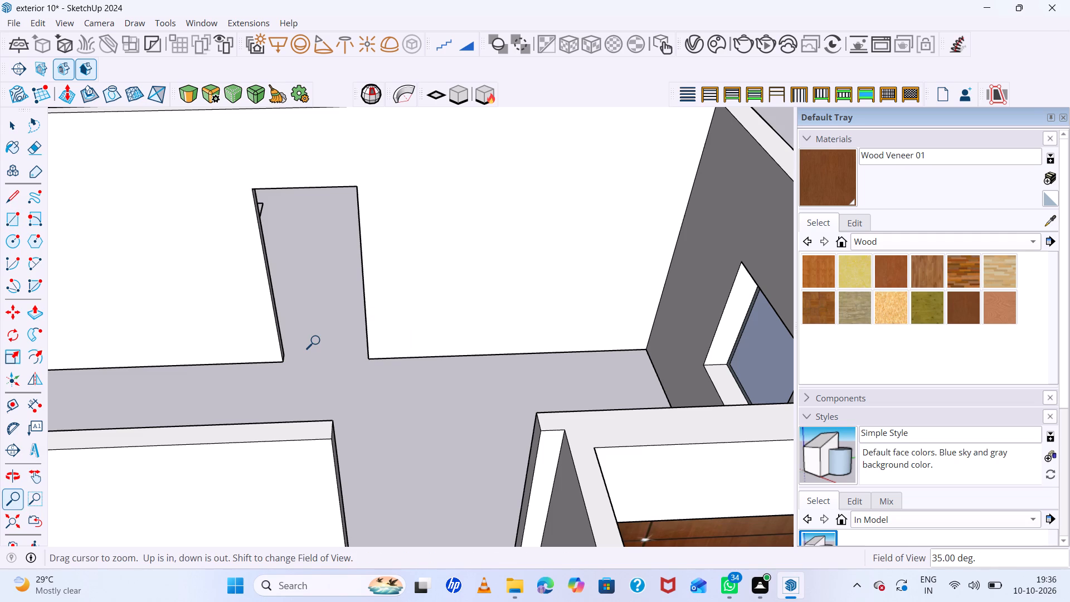
Search the 3D Warehouse models for "door".
scroll(318, 341, down, 7)
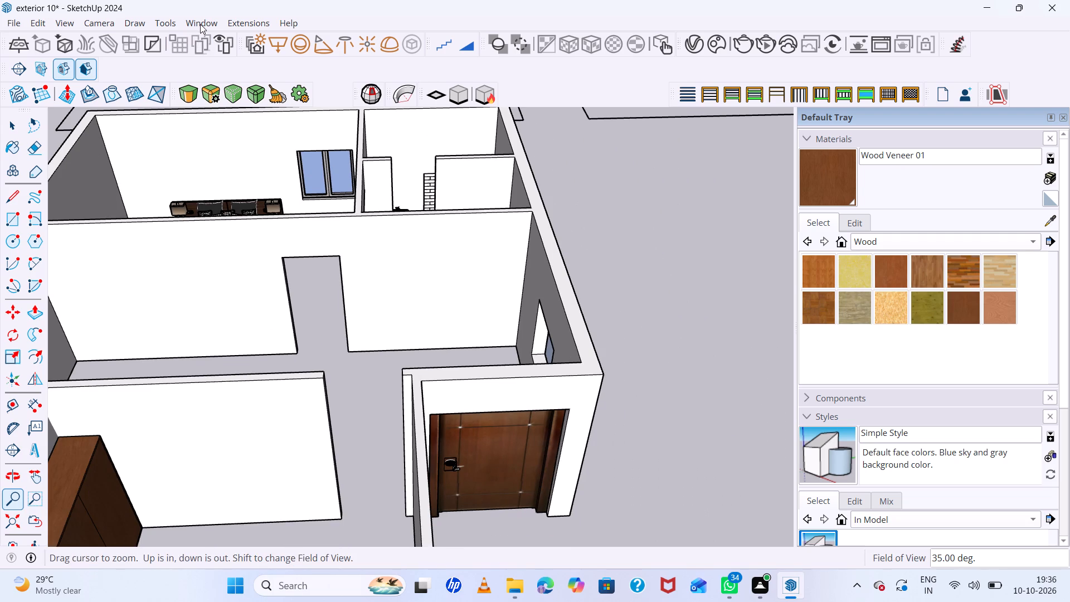
click(201, 23)
click(231, 134)
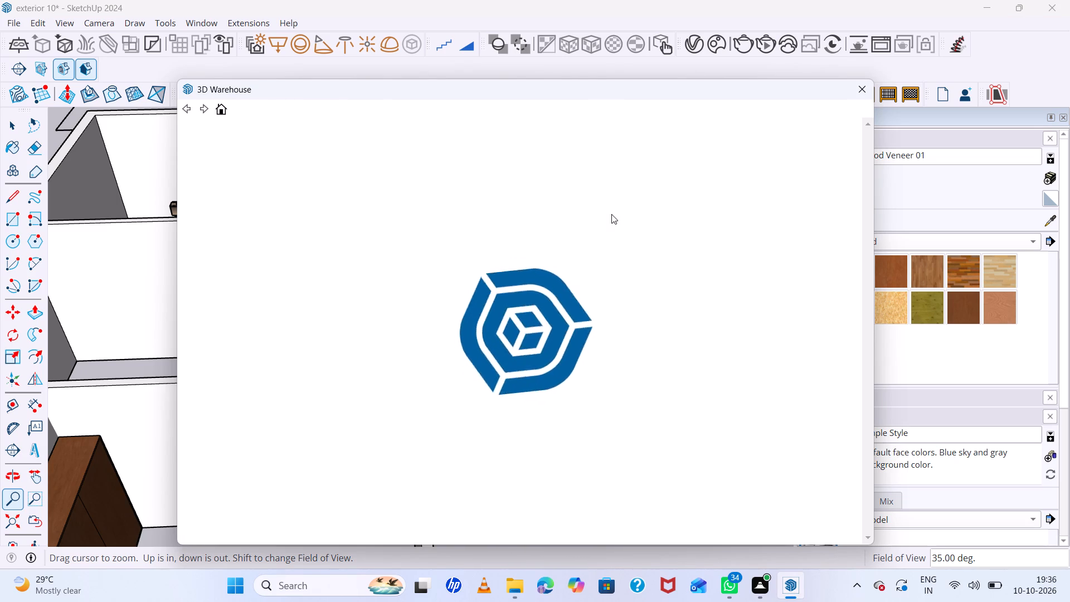
click(445, 140)
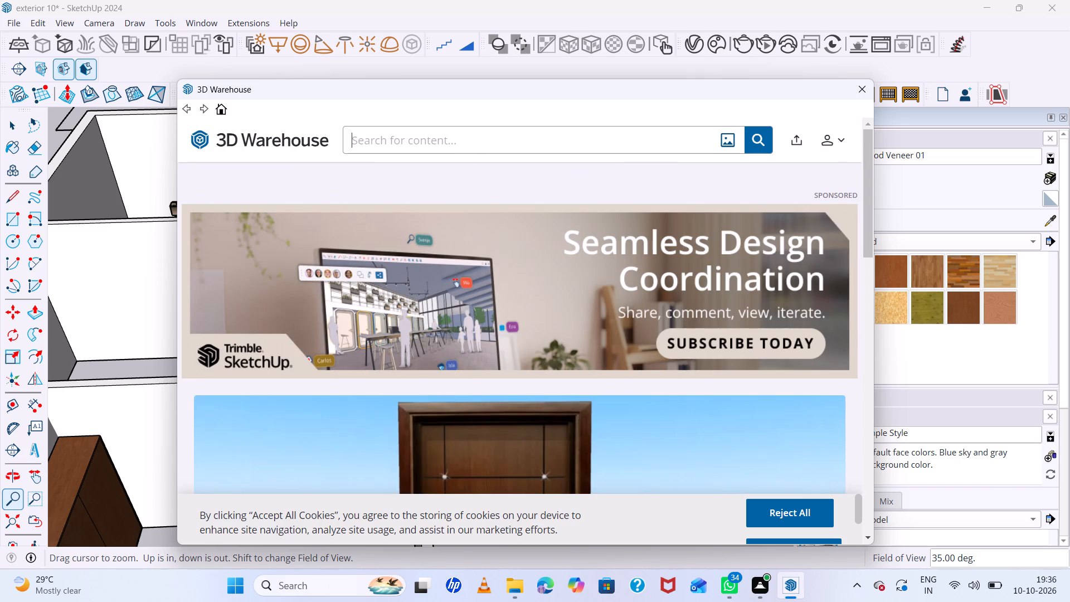
key(d)
text(oor)
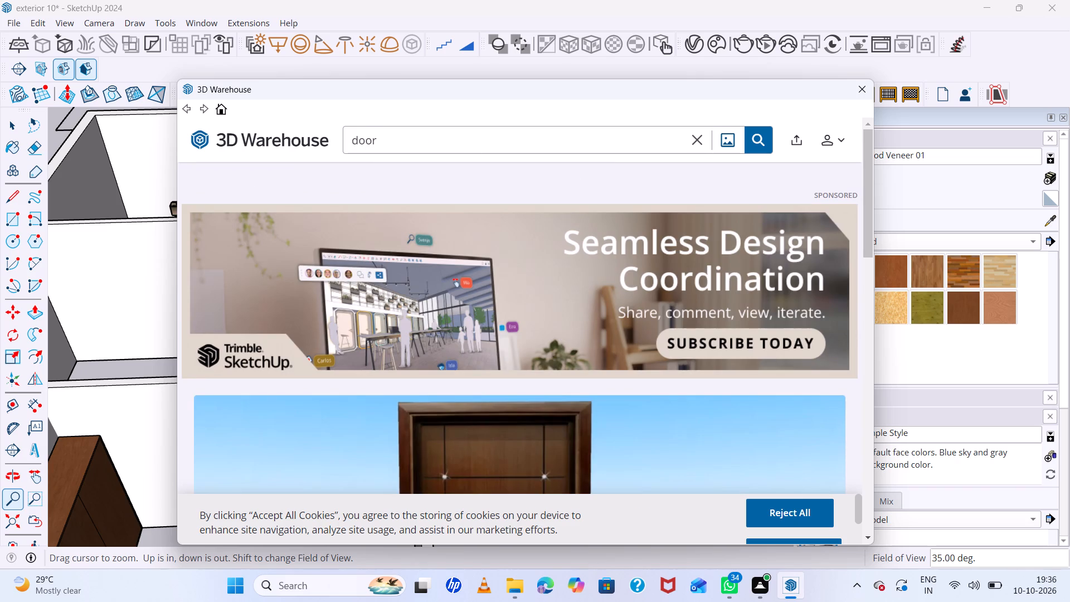
key(Return)
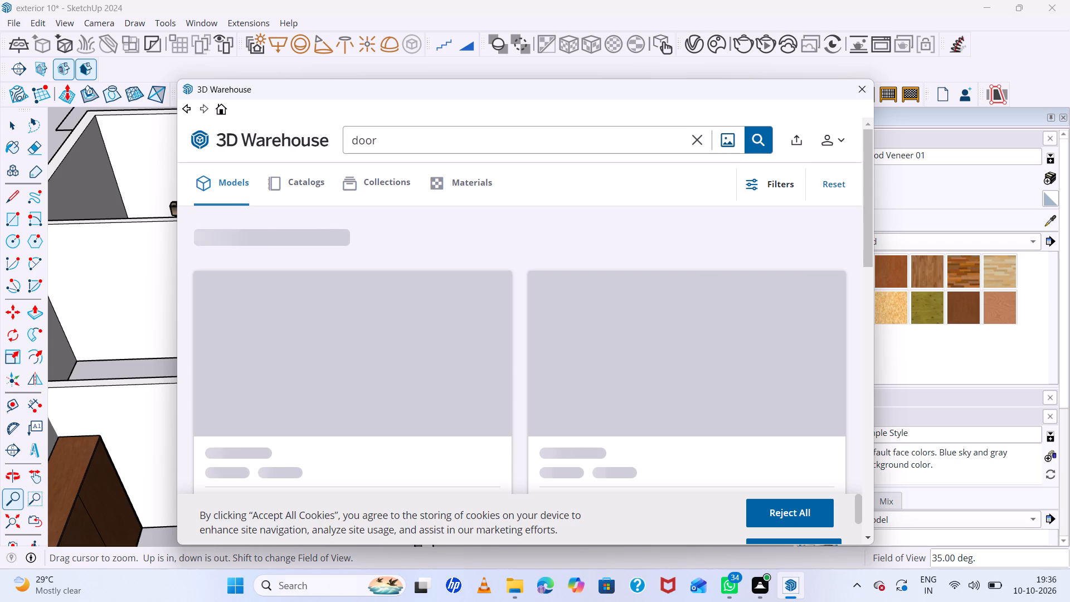
Browse the door search results for a wooden interior door that suits the bedroom opening.
scroll(445, 140, up, 1)
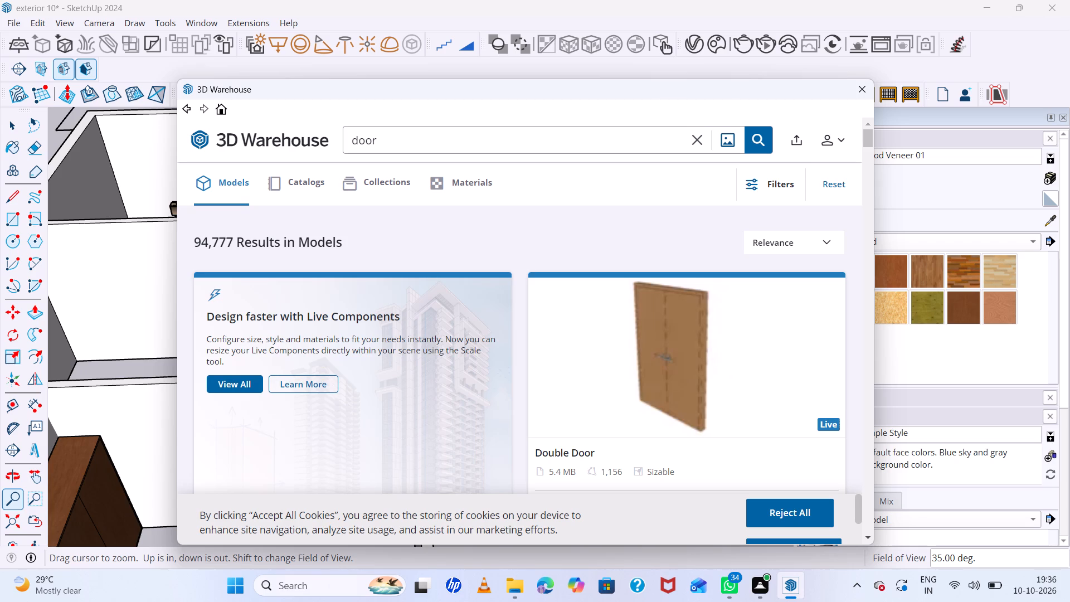
scroll(518, 336, down, 4)
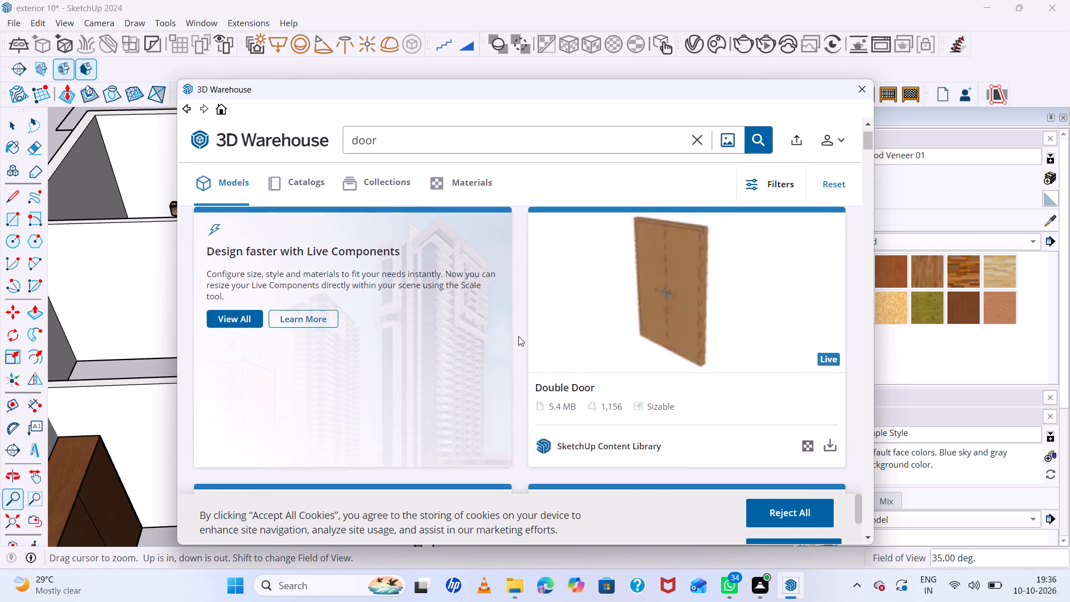
scroll(518, 336, down, 4)
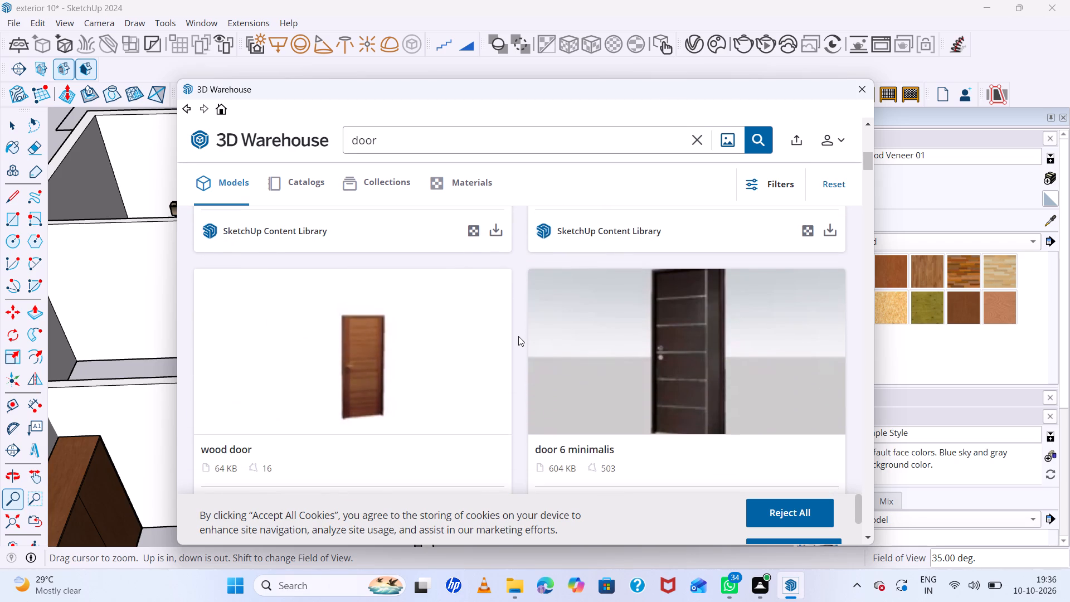
scroll(622, 326, down, 4)
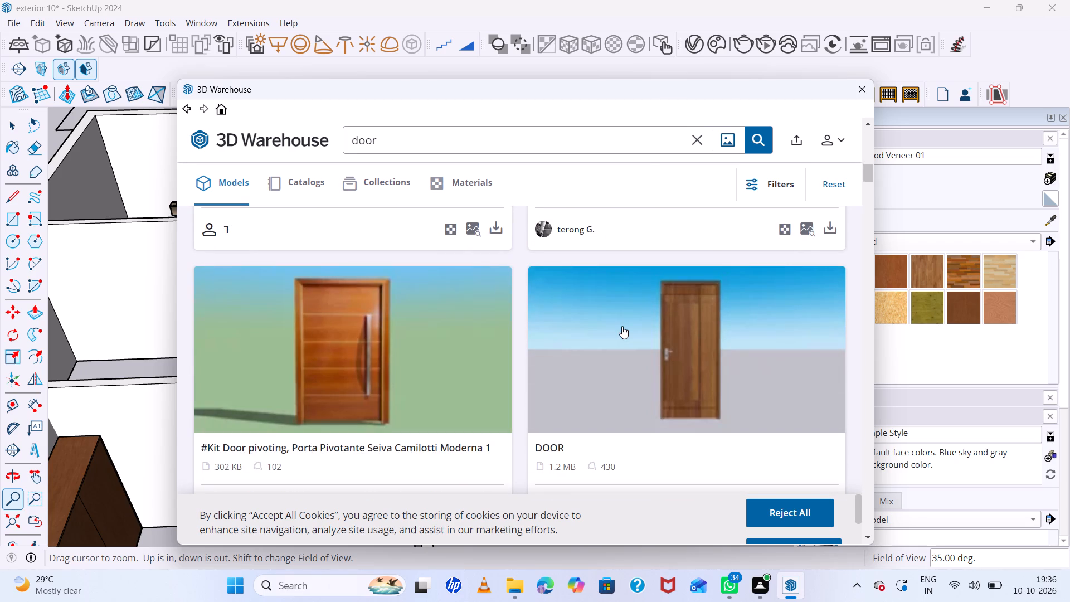
scroll(622, 326, down, 4)
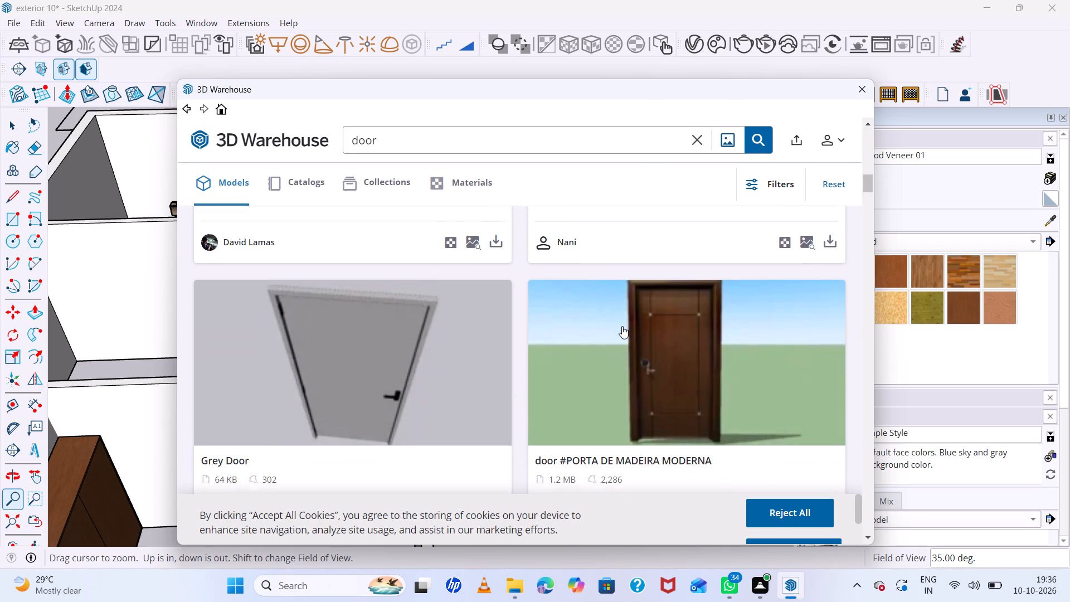
scroll(622, 326, down, 4)
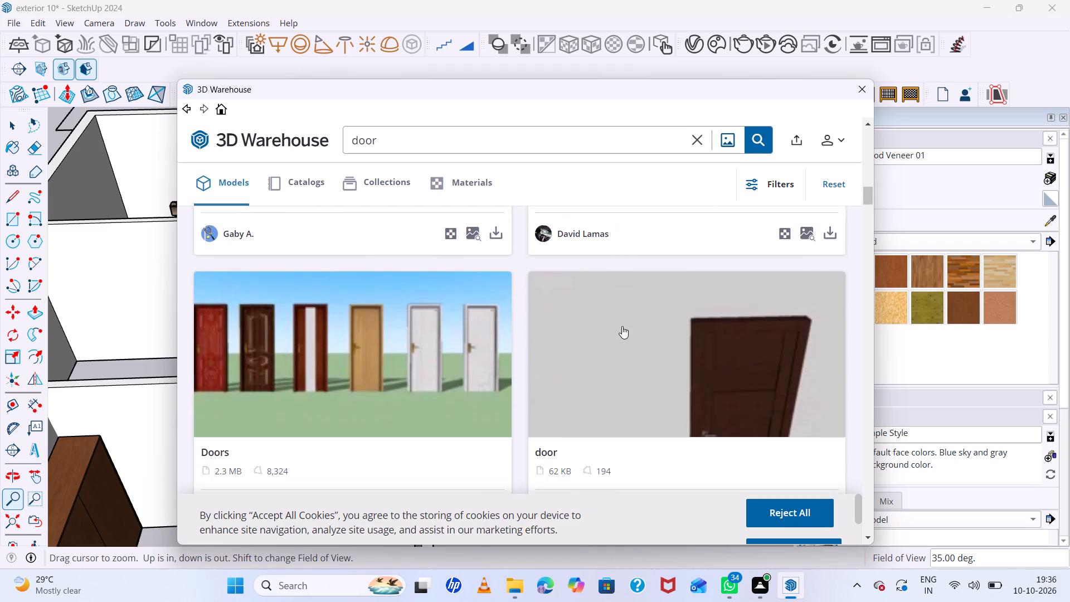
scroll(622, 326, down, 3)
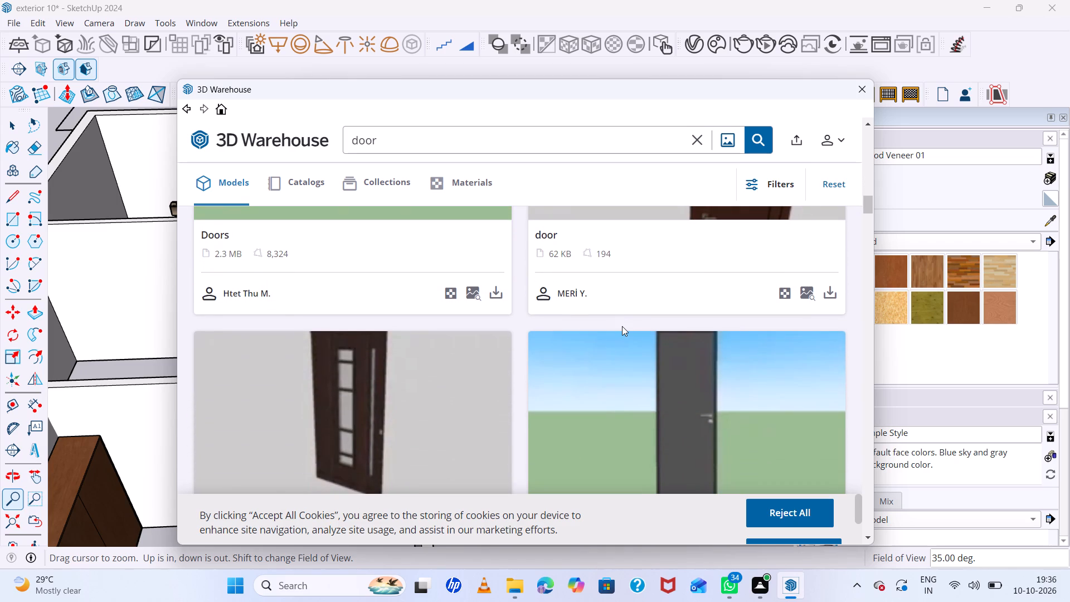
scroll(622, 326, down, 1)
scroll(371, 349, down, 2)
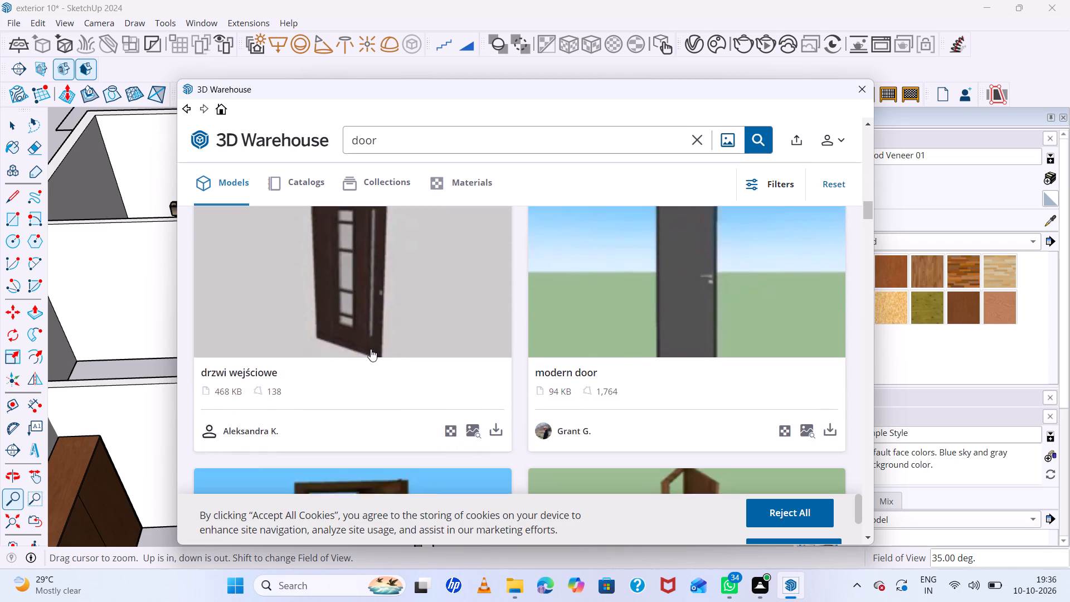
scroll(371, 349, down, 8)
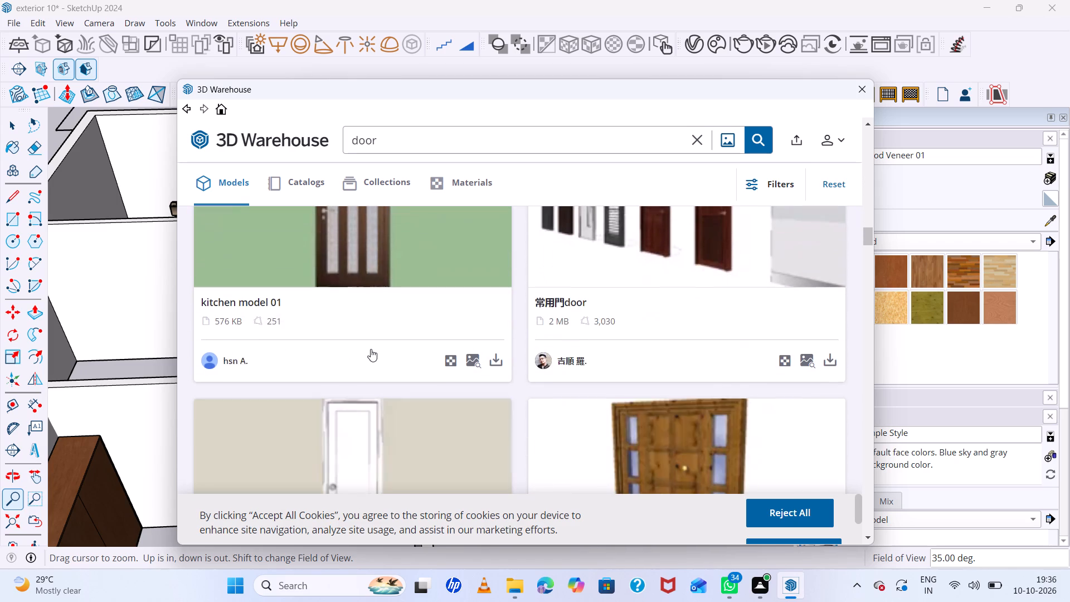
Load the "kitchen model 01" door into the model and place it at the bedroom doorway's bottom corner on the hall side.
click(369, 256)
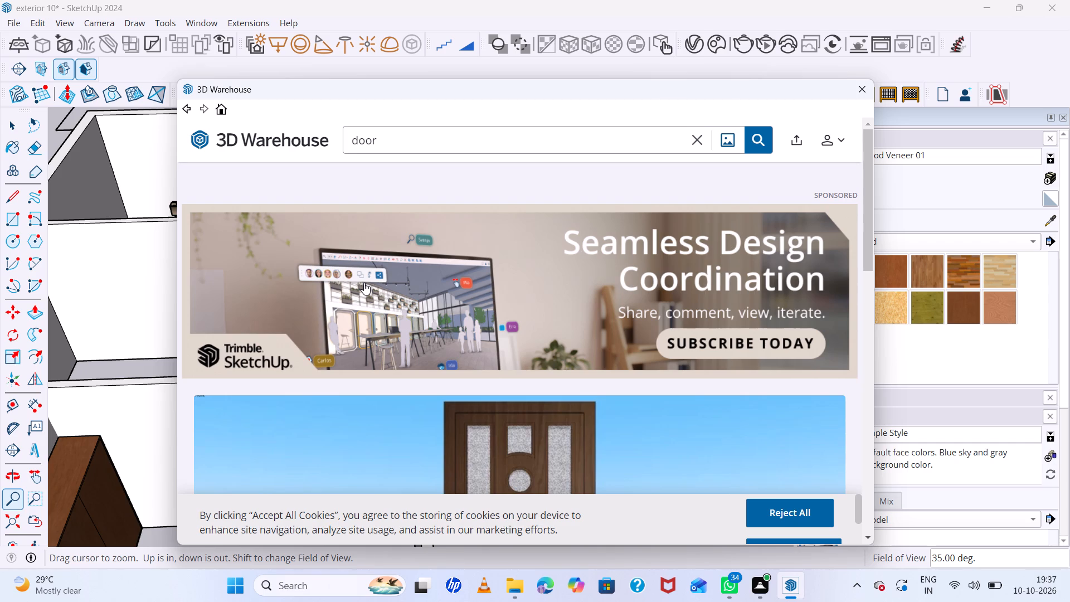
scroll(457, 374, down, 6)
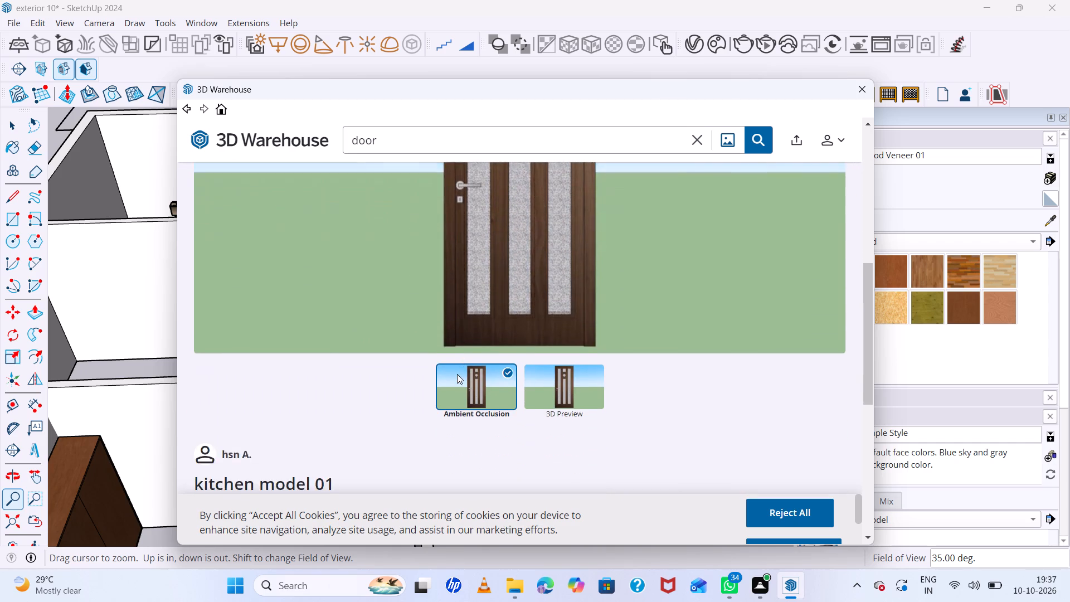
scroll(457, 374, down, 1)
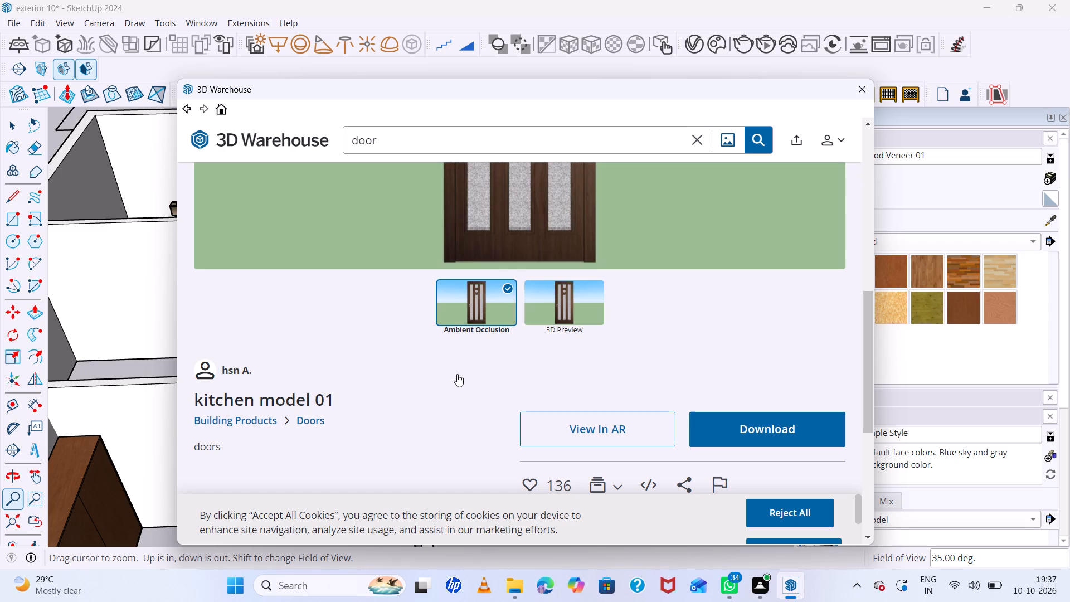
click(716, 419)
click(485, 333)
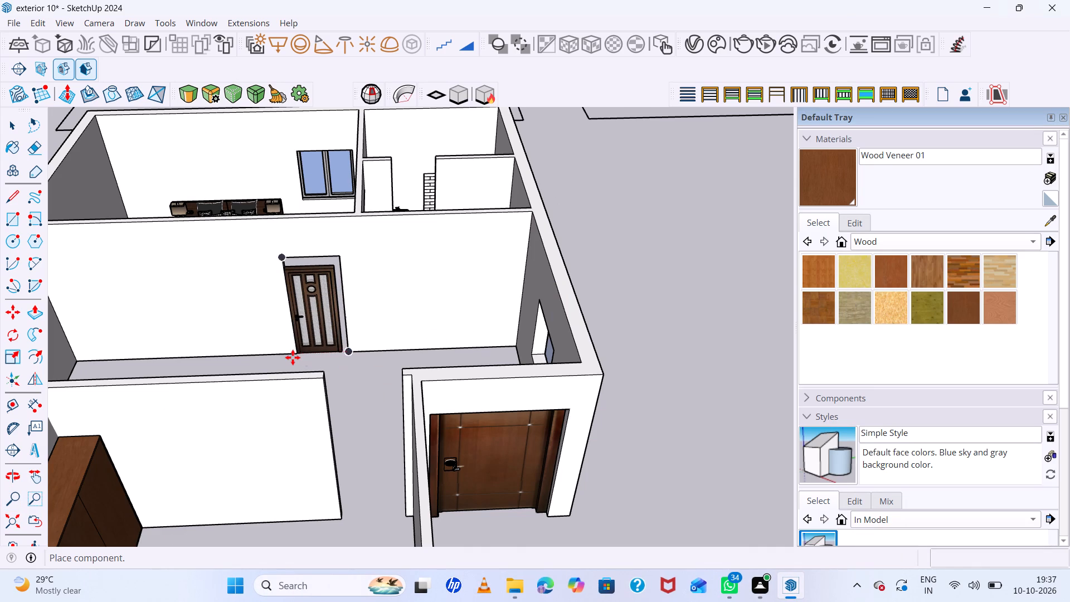
scroll(308, 353, up, 6)
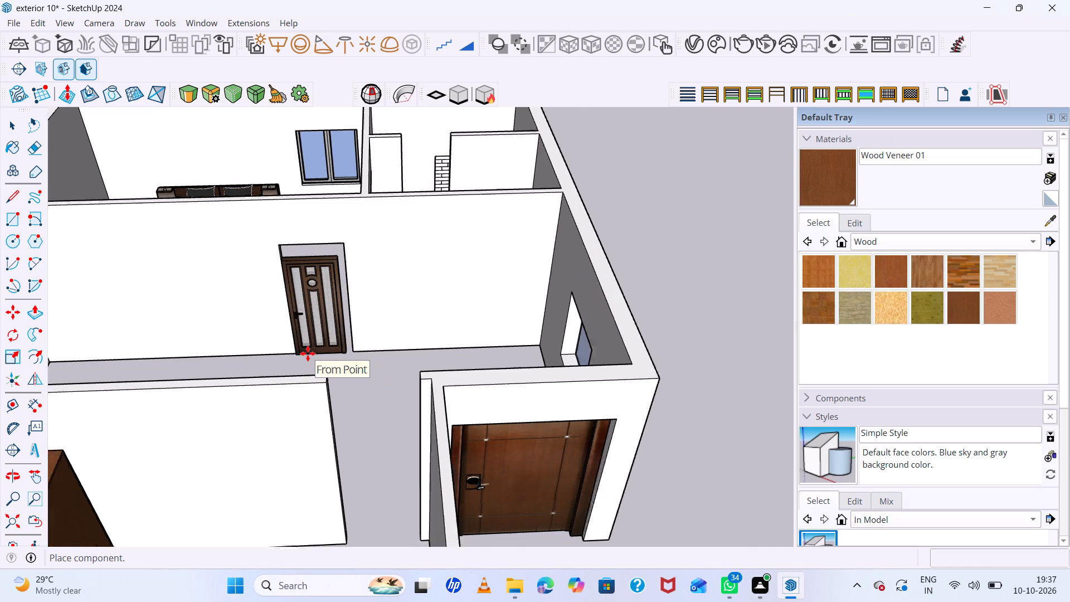
scroll(308, 353, up, 6)
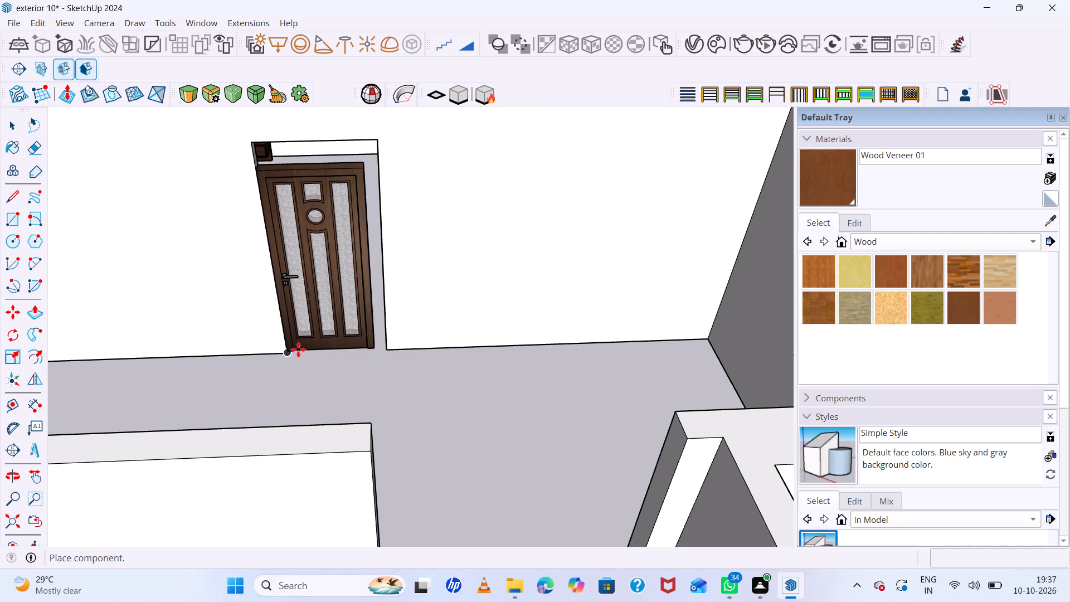
click(297, 349)
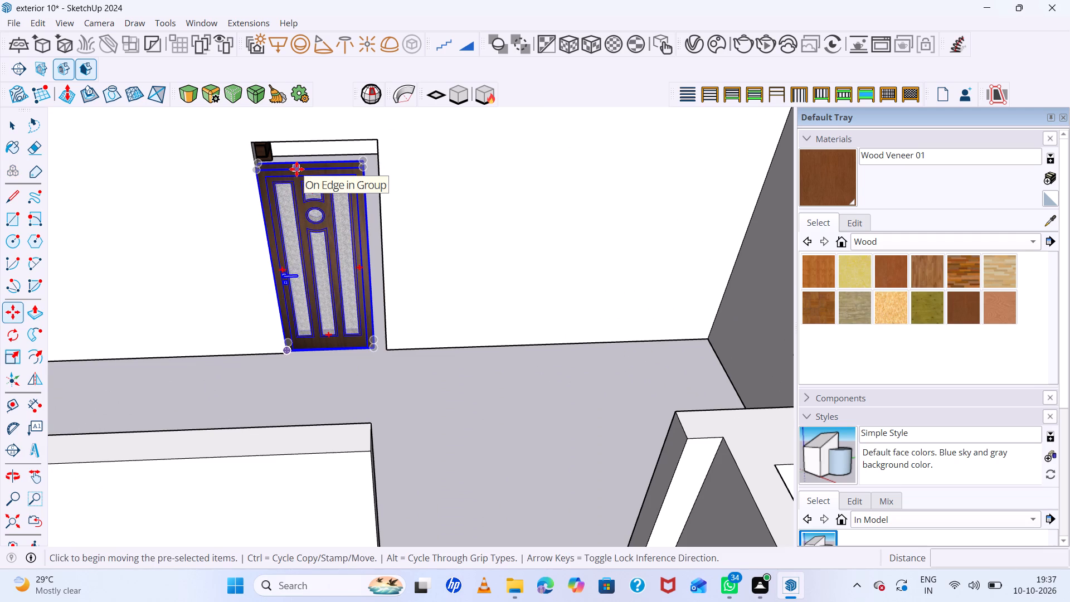
Scale the door's height by about 1.12 so it reaches the top of the bedroom doorway opening.
key(s)
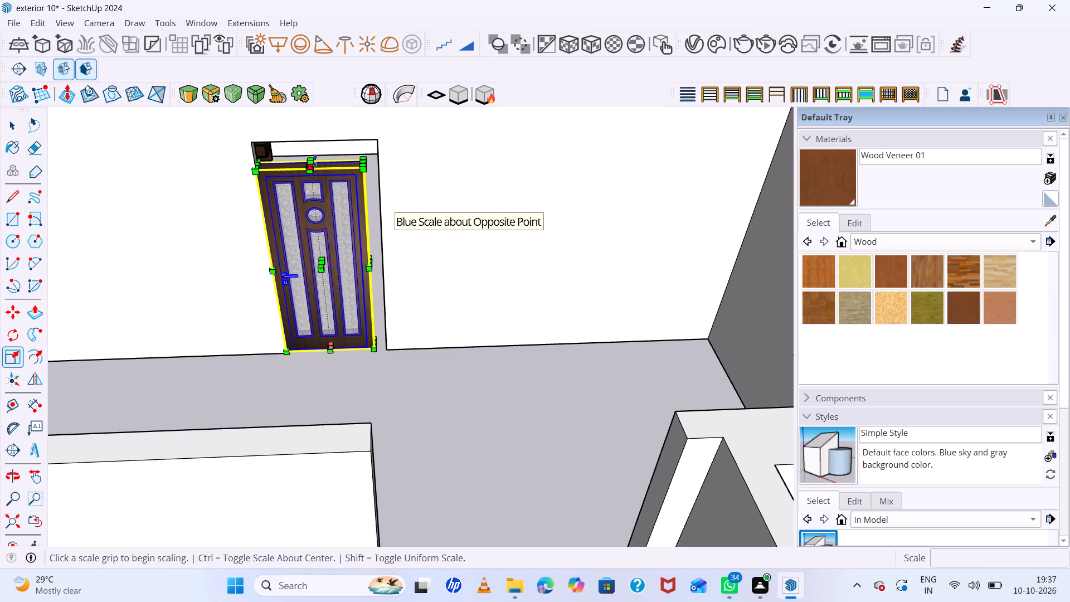
scroll(315, 161, up, 4)
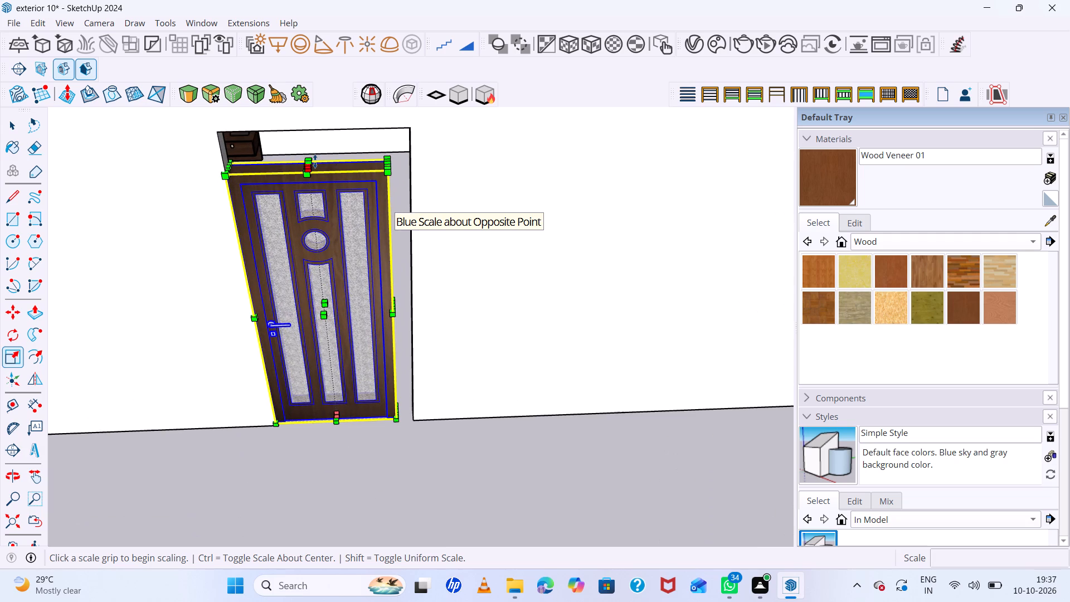
click(307, 166)
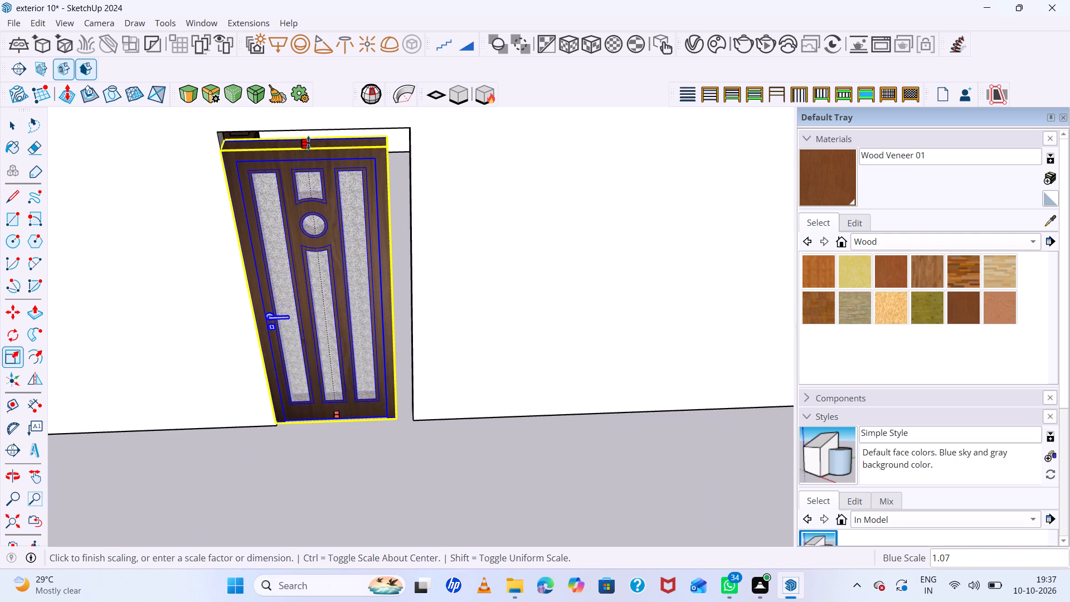
click(308, 132)
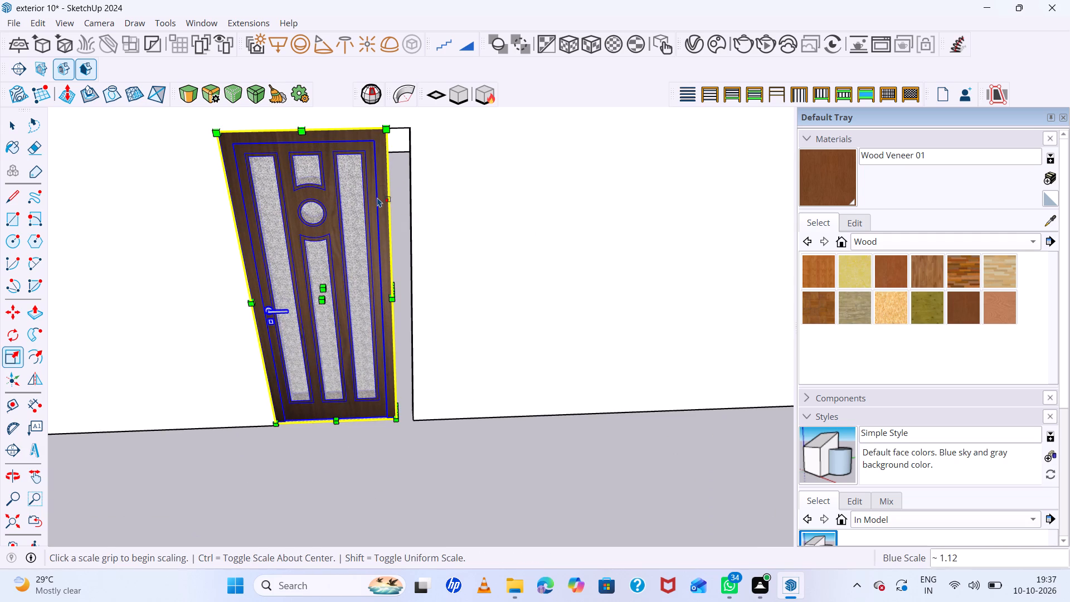
scroll(377, 198, up, 3)
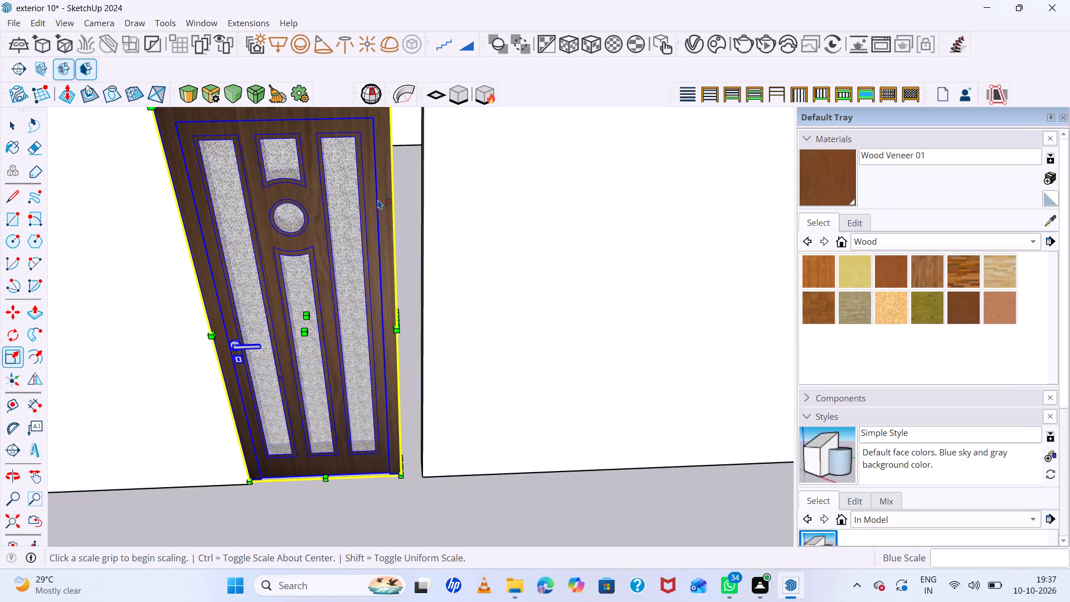
right_click(378, 200)
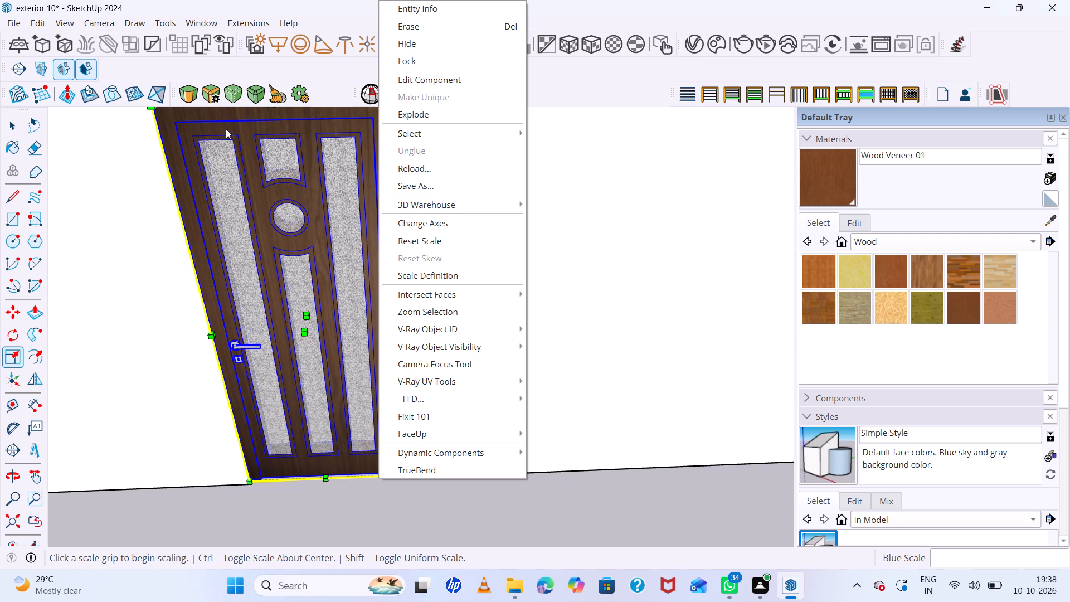
click(662, 520)
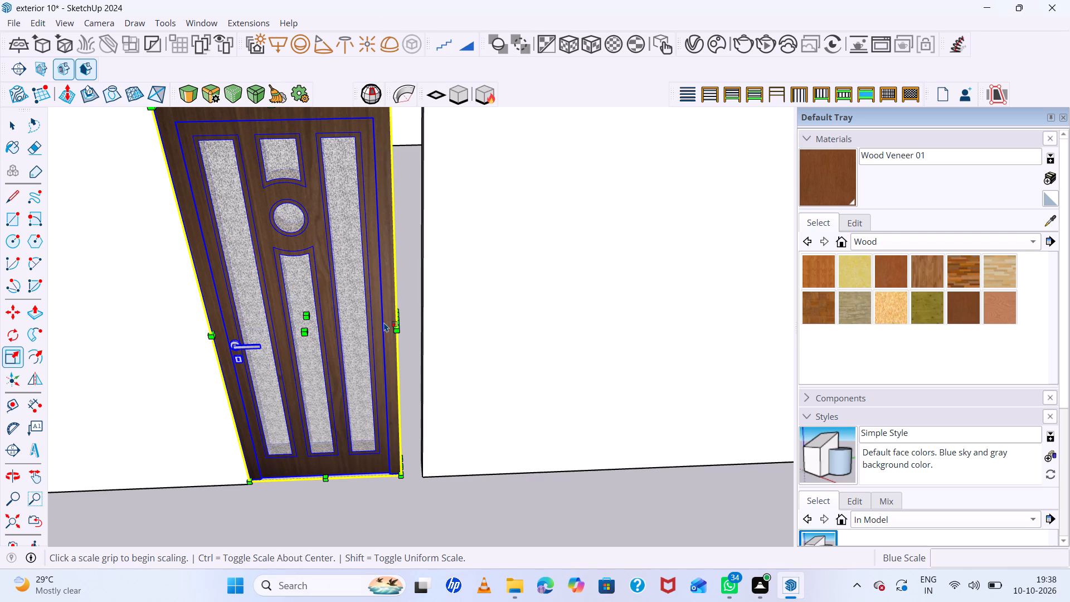
Scale the door's width along the red axis to meet the opposite side of the doorway opening, and deselect it.
scroll(377, 339, up, 6)
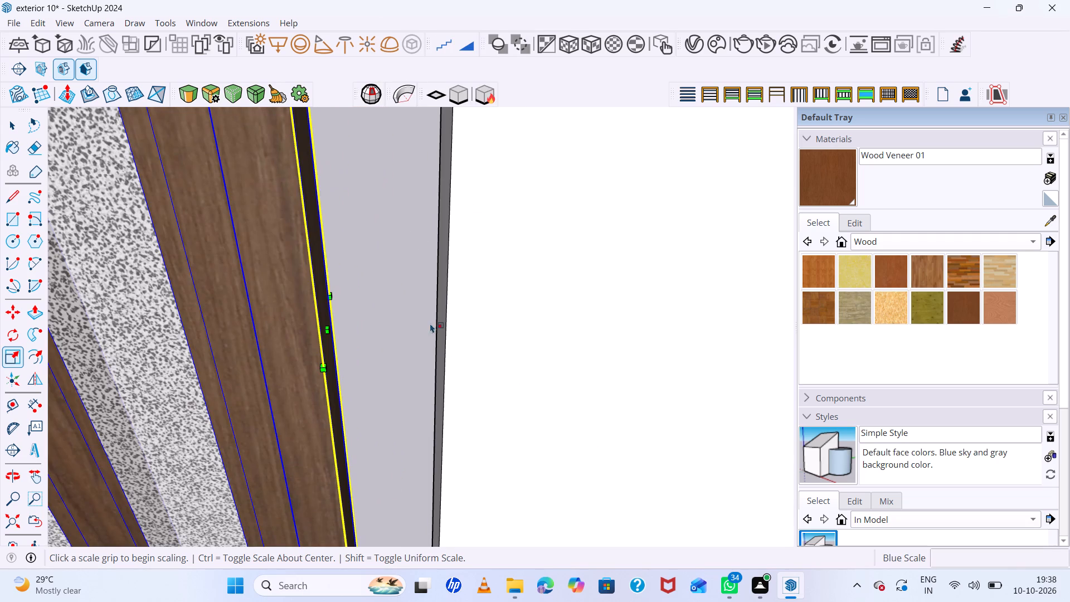
scroll(519, 317, down, 6)
middle_drag(524, 330, 480, 343)
scroll(524, 330, up, 1)
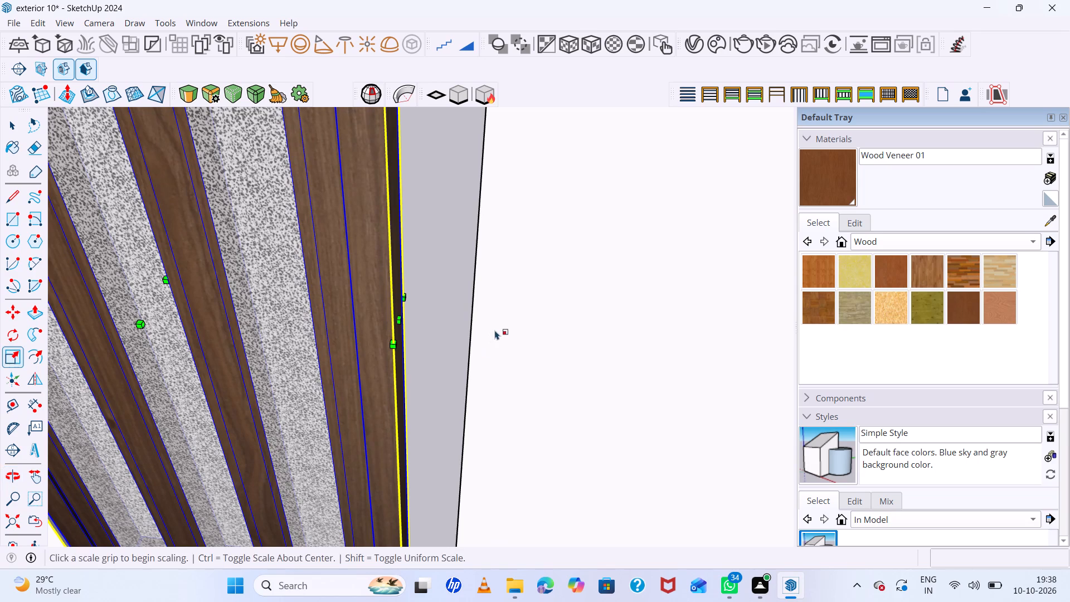
click(398, 319)
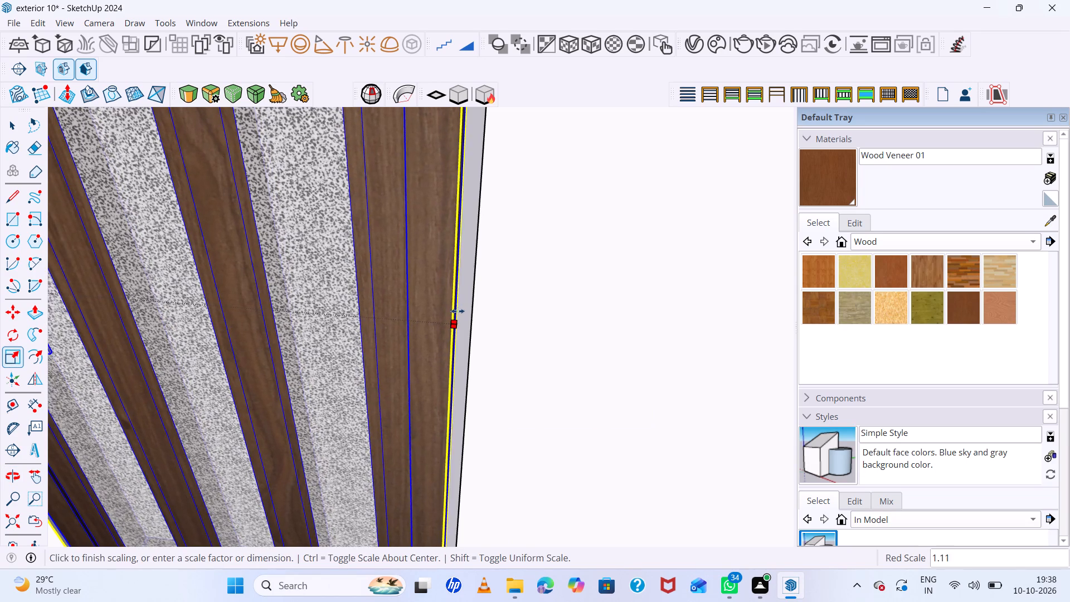
click(470, 312)
scroll(470, 312, down, 2)
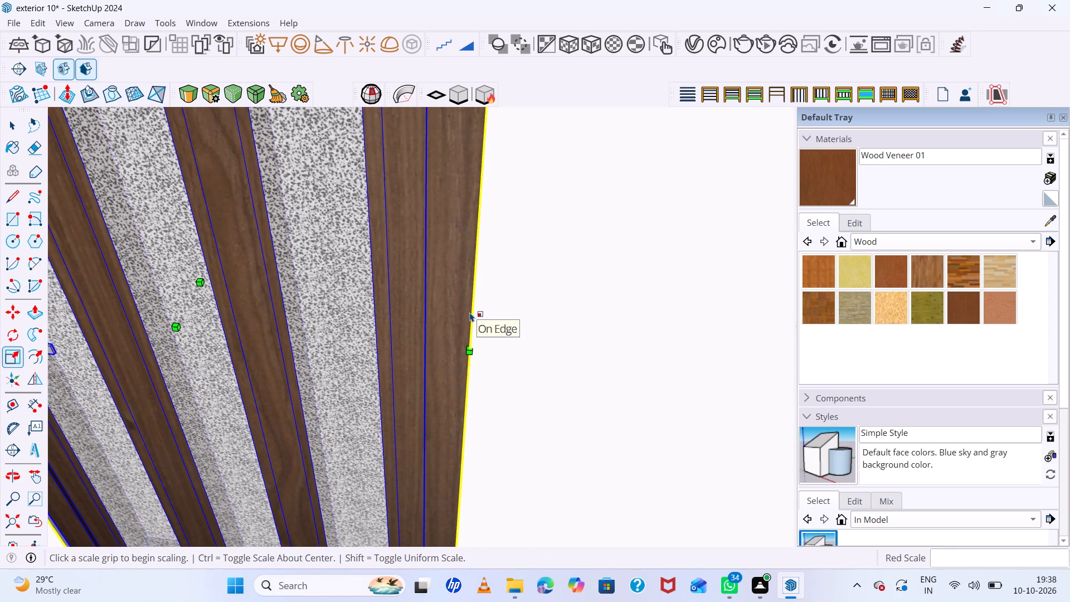
scroll(470, 312, down, 19)
scroll(470, 312, down, 3)
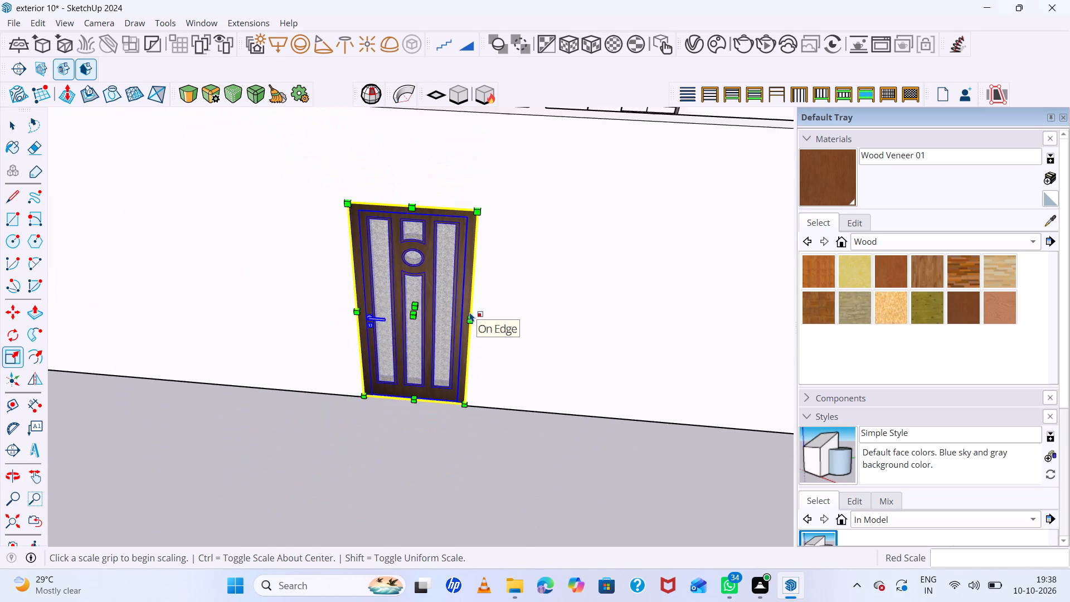
key(space)
click(490, 423)
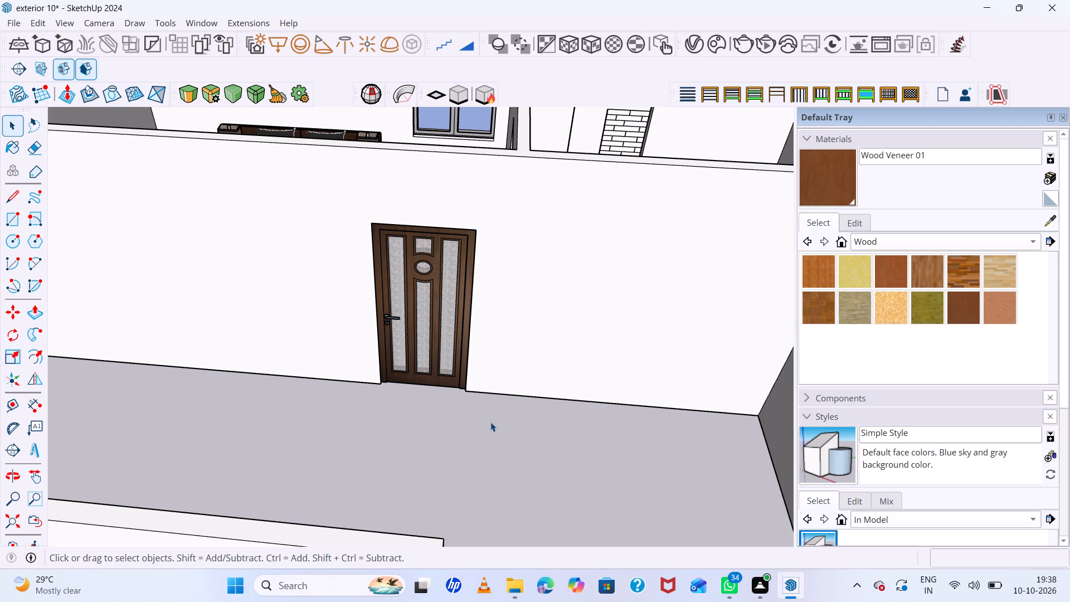
Examine the fitted door from the hall, and the bedroom interior with its doorway toward the bathroom and dressing area.
scroll(421, 276, up, 7)
scroll(421, 276, down, 8)
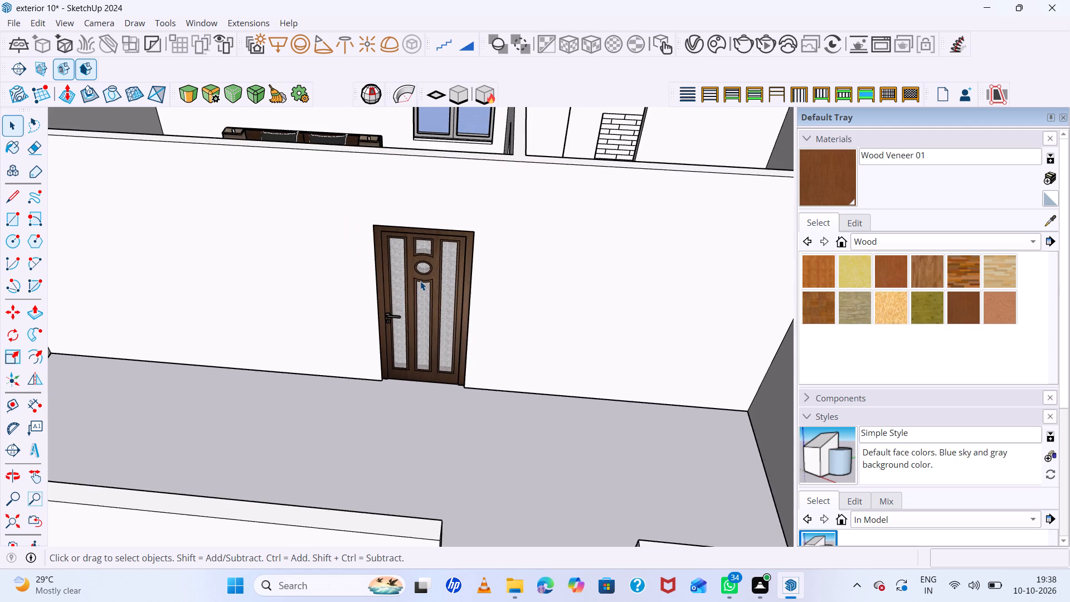
scroll(420, 287, down, 12)
middle_drag(421, 291, 667, 242)
scroll(508, 243, up, 1)
scroll(498, 231, down, 13)
scroll(450, 189, up, 6)
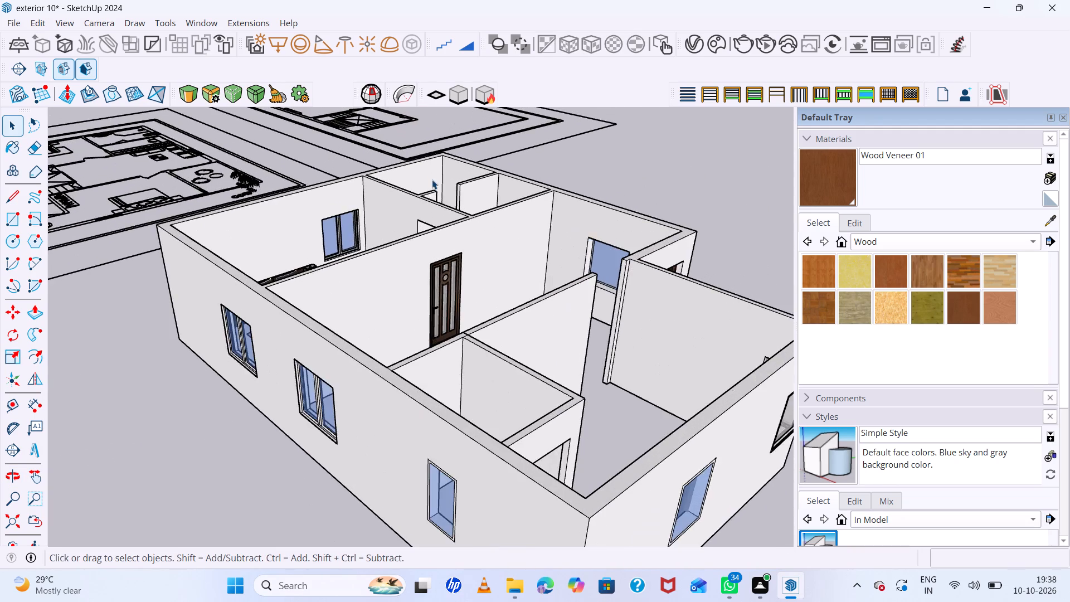
scroll(432, 179, up, 12)
scroll(557, 200, down, 12)
scroll(527, 225, up, 7)
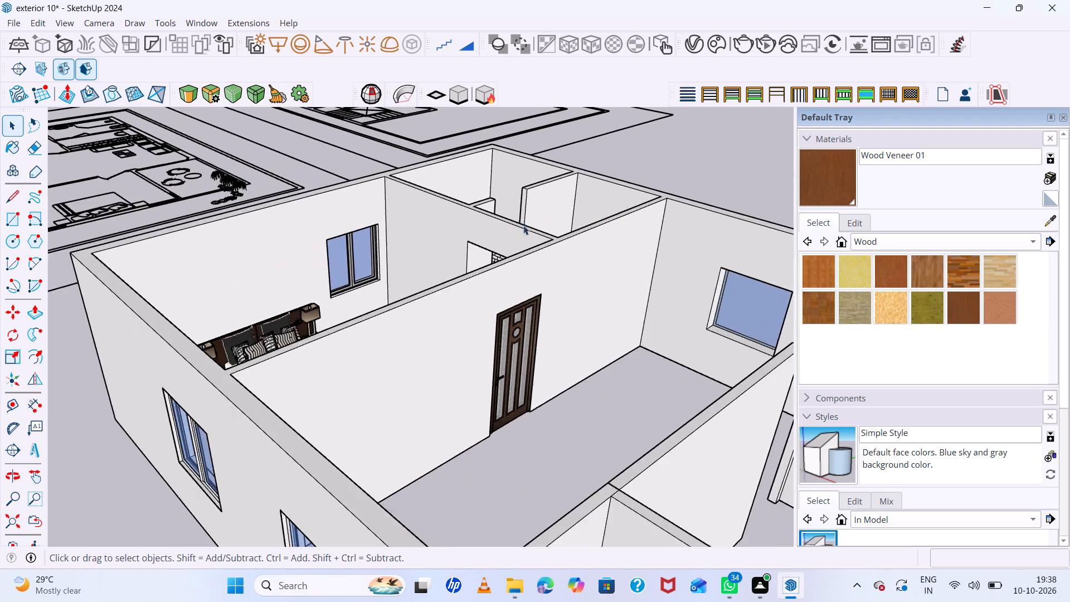
scroll(512, 222, up, 4)
middle_drag(512, 222, 601, 253)
scroll(677, 240, down, 7)
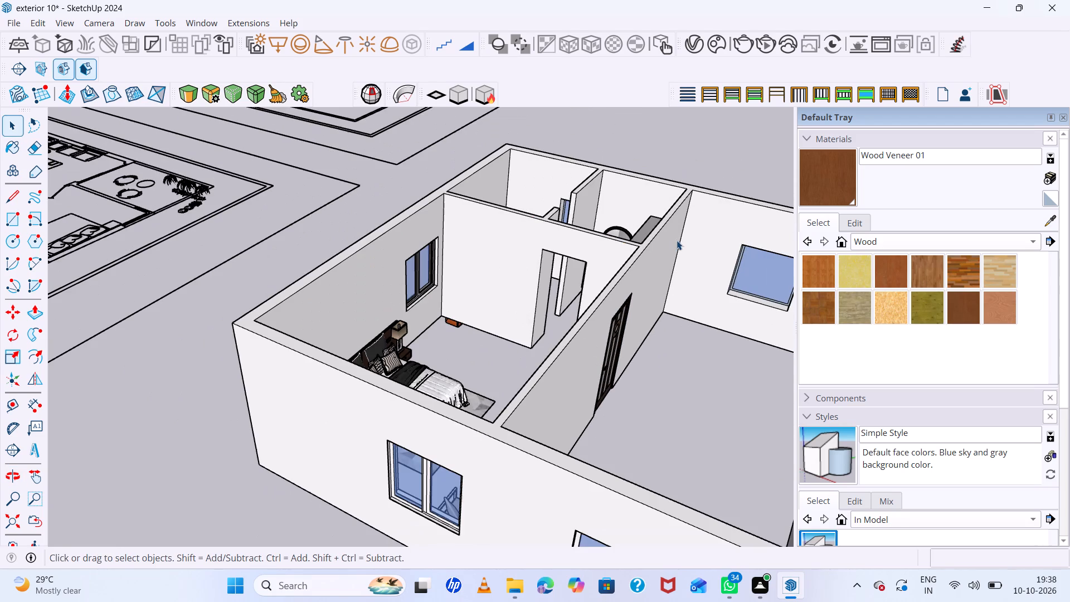
scroll(557, 281, up, 6)
scroll(557, 281, down, 6)
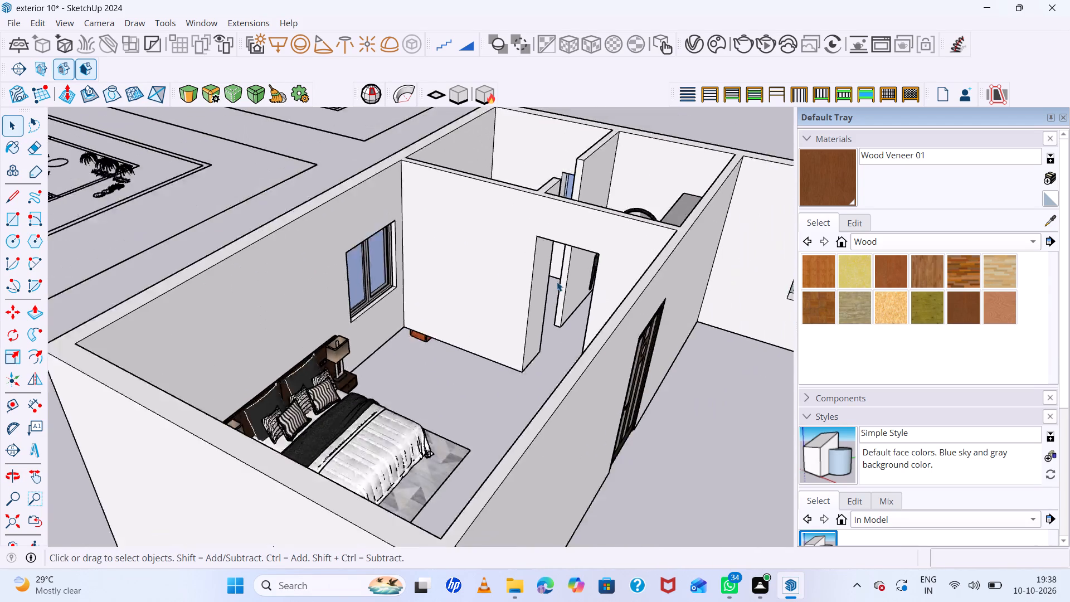
middle_drag(557, 281, 546, 358)
scroll(434, 359, up, 3)
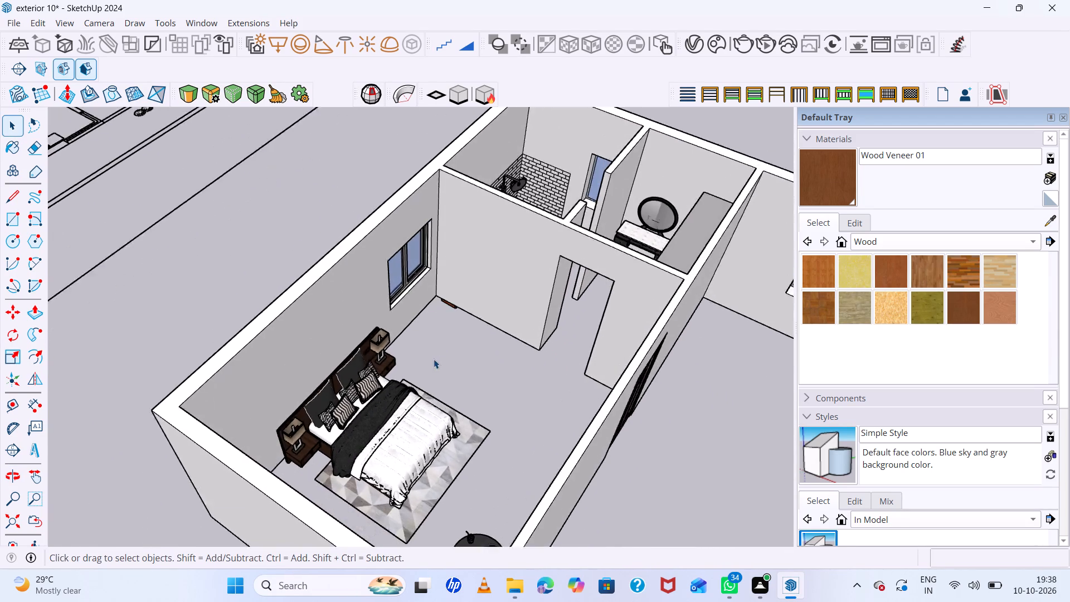
Move the washbasin unit poking through the base of the bedroom wall back into the bathroom.
scroll(434, 359, up, 4)
scroll(426, 295, up, 5)
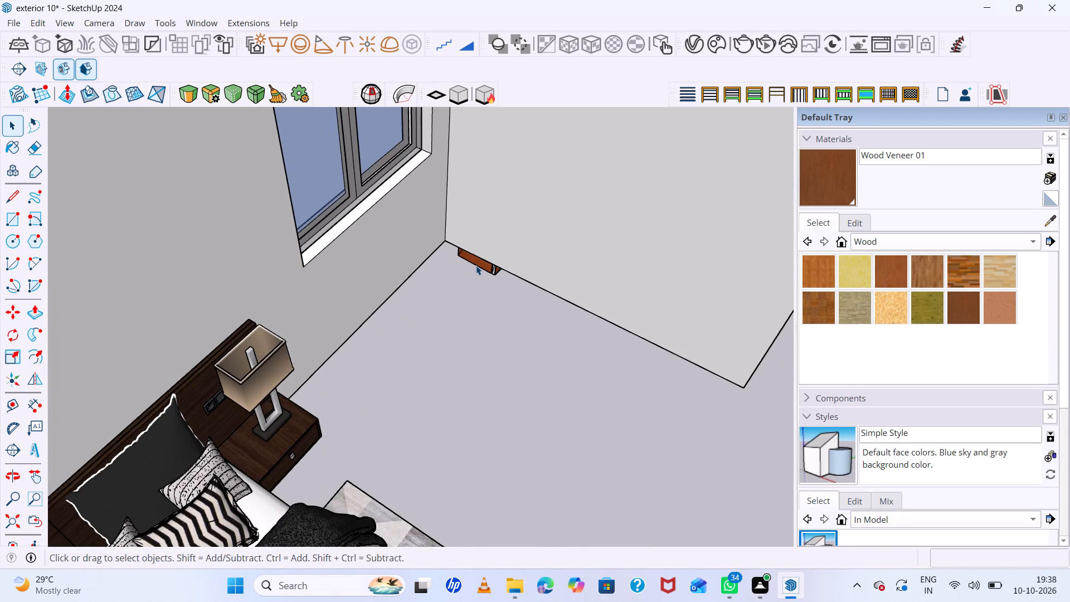
click(476, 265)
key(m)
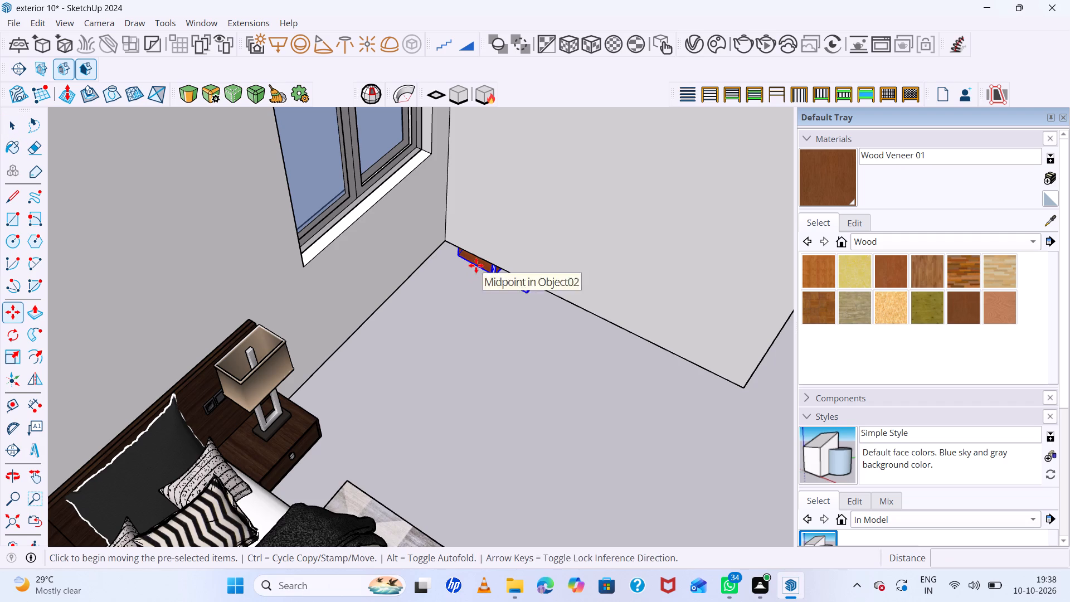
click(457, 255)
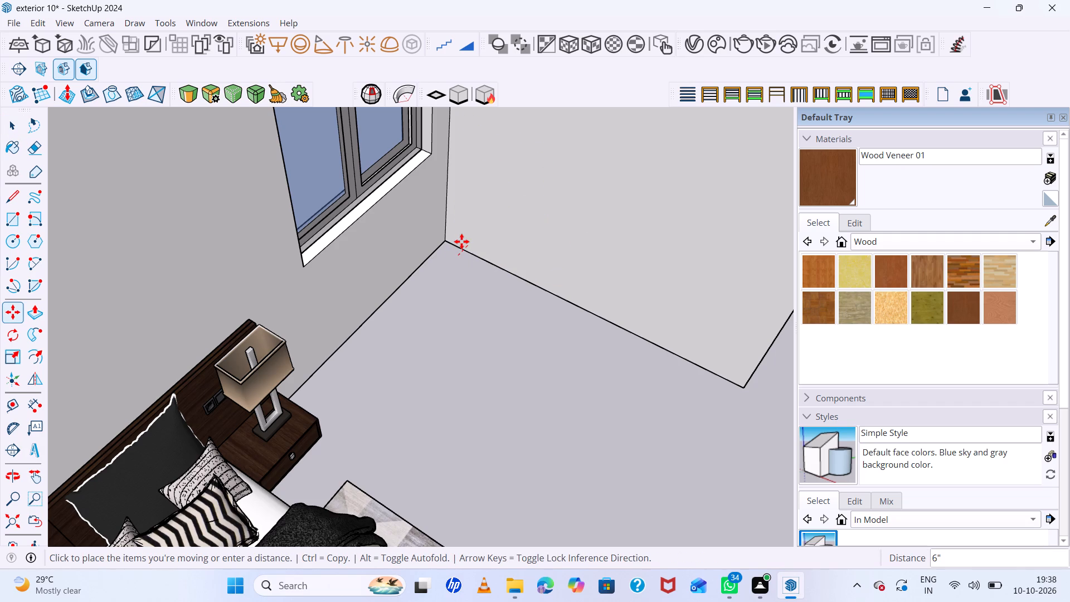
click(469, 242)
scroll(438, 261, down, 7)
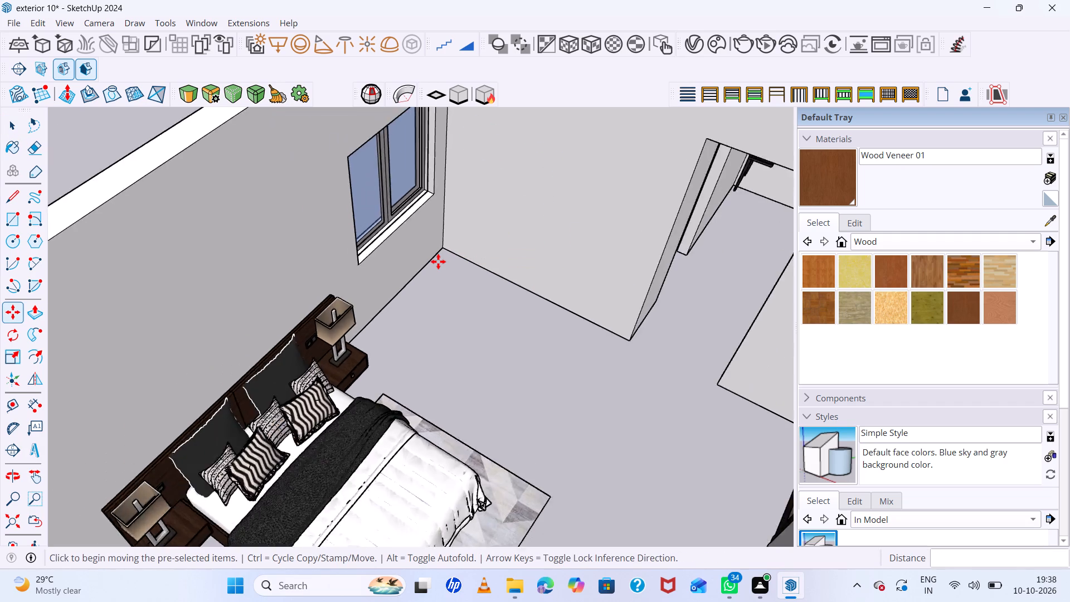
scroll(438, 261, down, 7)
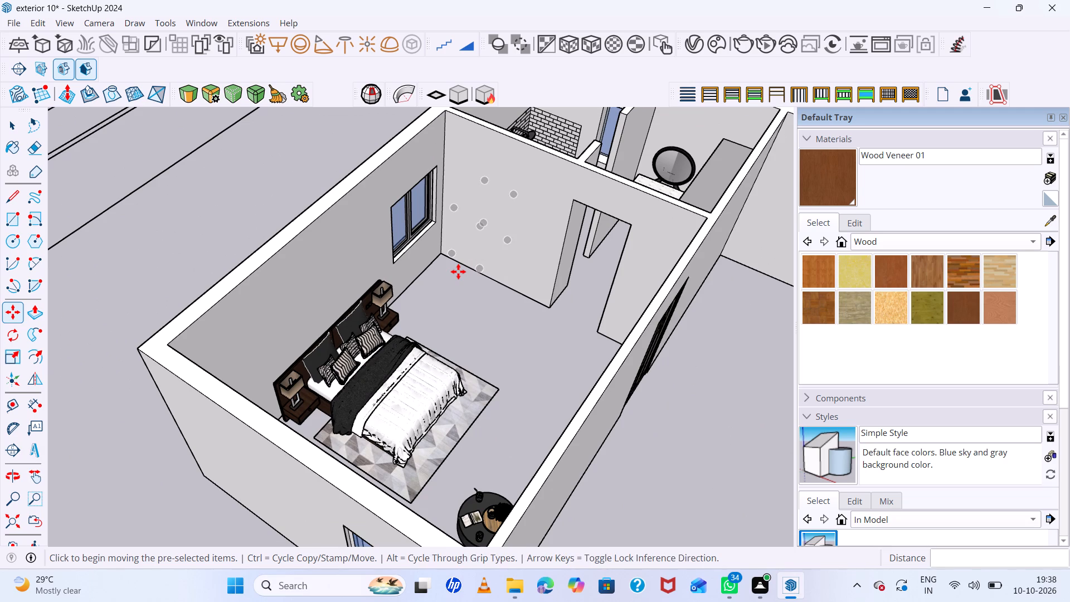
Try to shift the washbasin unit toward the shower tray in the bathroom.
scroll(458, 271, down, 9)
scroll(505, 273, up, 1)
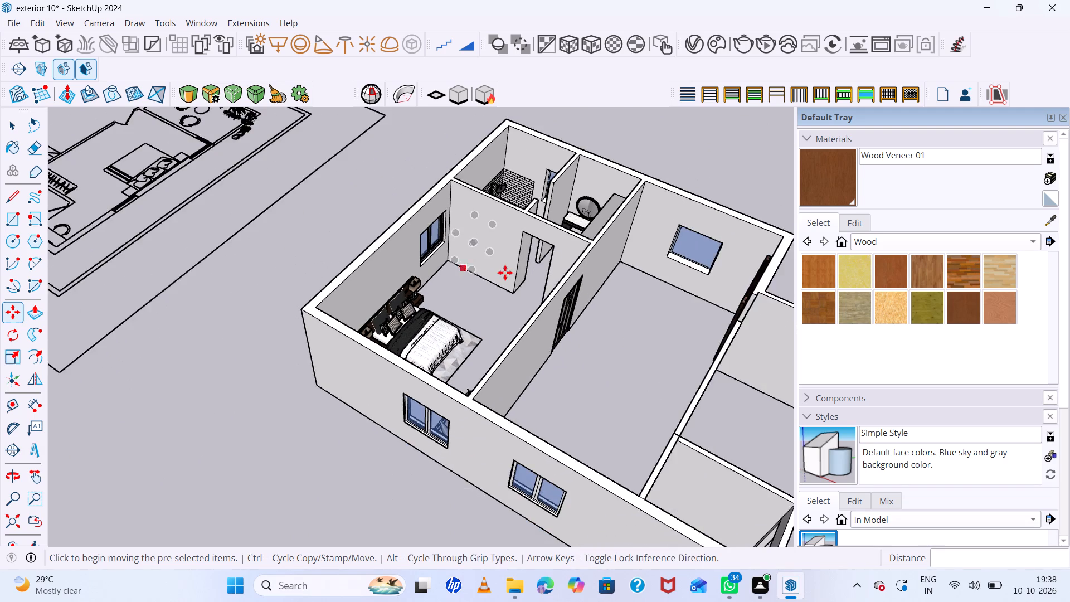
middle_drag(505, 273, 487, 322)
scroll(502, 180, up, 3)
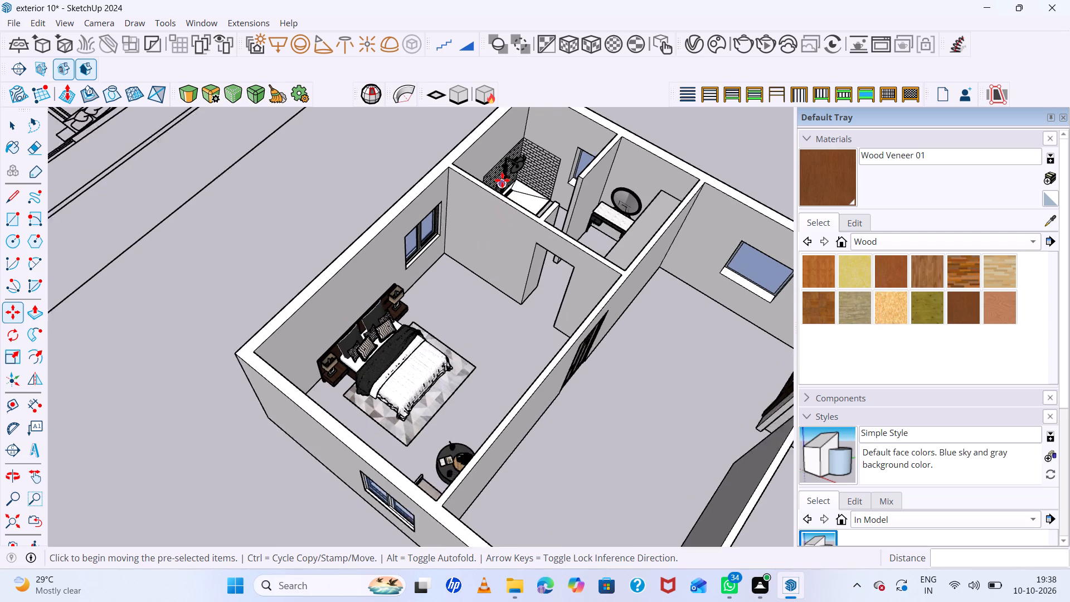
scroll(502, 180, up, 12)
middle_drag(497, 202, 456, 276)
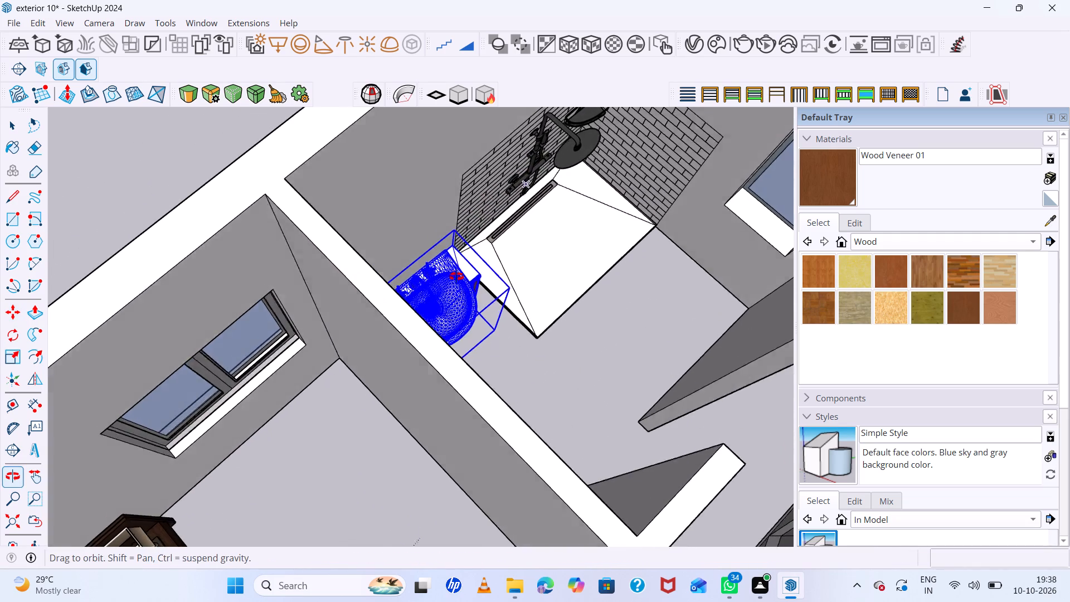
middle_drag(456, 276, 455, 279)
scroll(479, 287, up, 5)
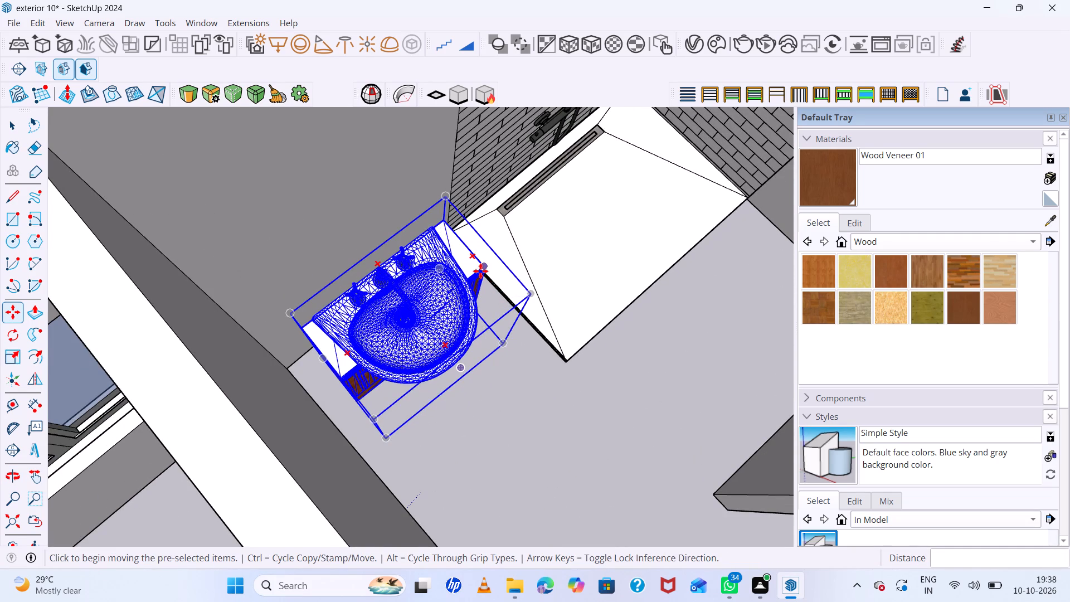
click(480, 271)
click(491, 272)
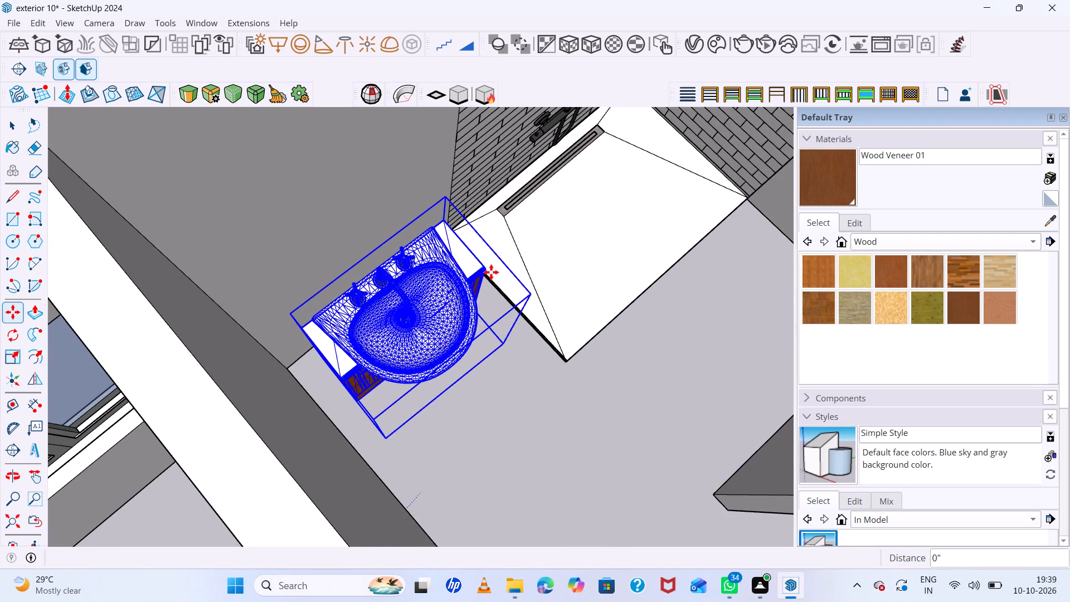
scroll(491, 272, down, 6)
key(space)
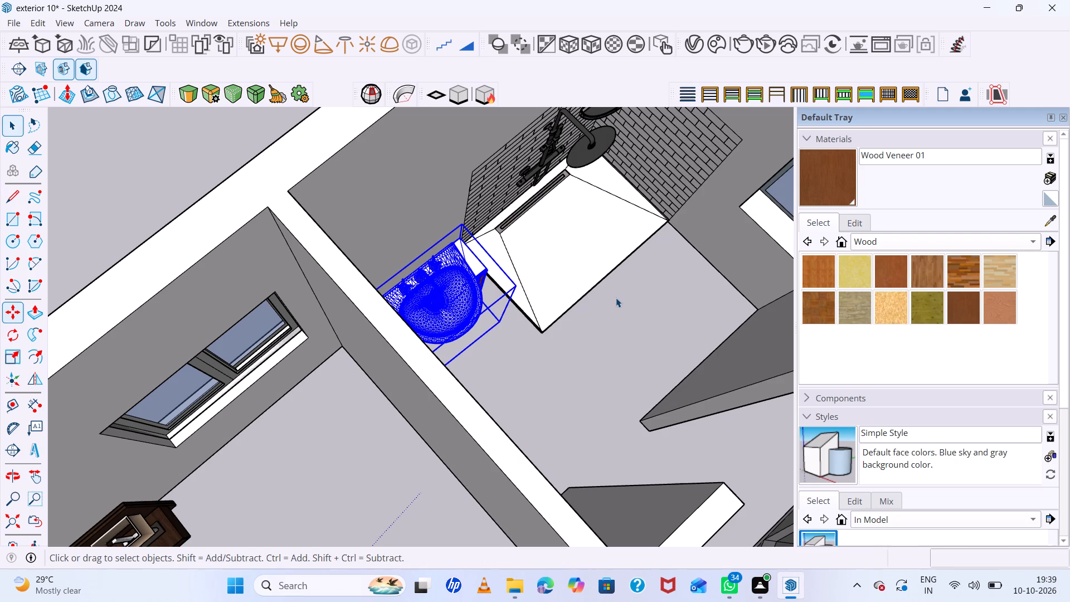
Examine the bedroom, bathroom and dressing area, focusing on the empty doorway between them.
scroll(571, 269, down, 7)
scroll(566, 253, down, 17)
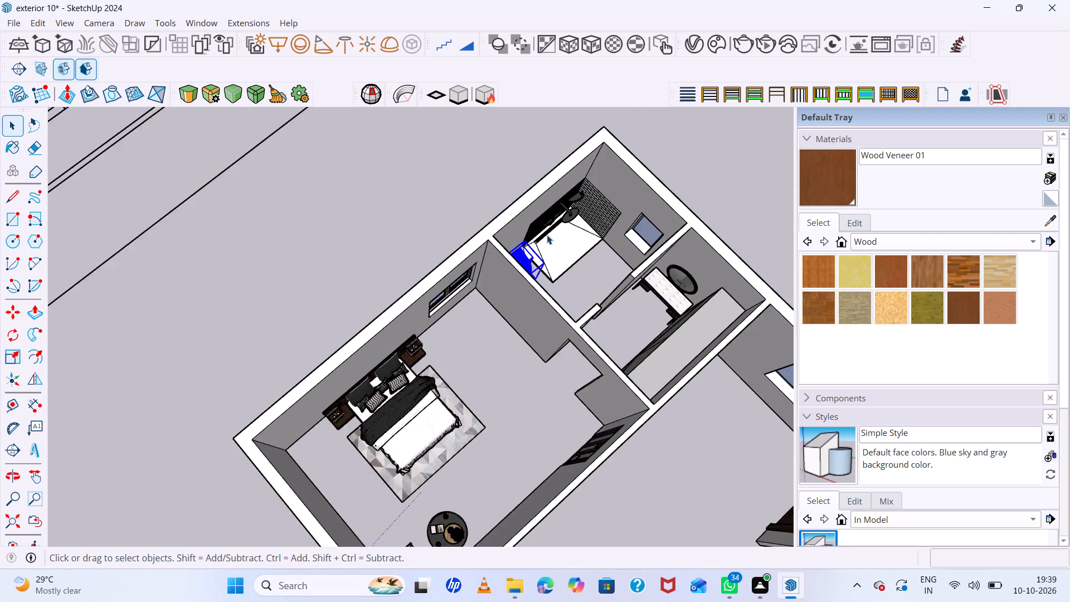
scroll(546, 224, down, 7)
scroll(606, 326, up, 7)
middle_drag(607, 327, 604, 272)
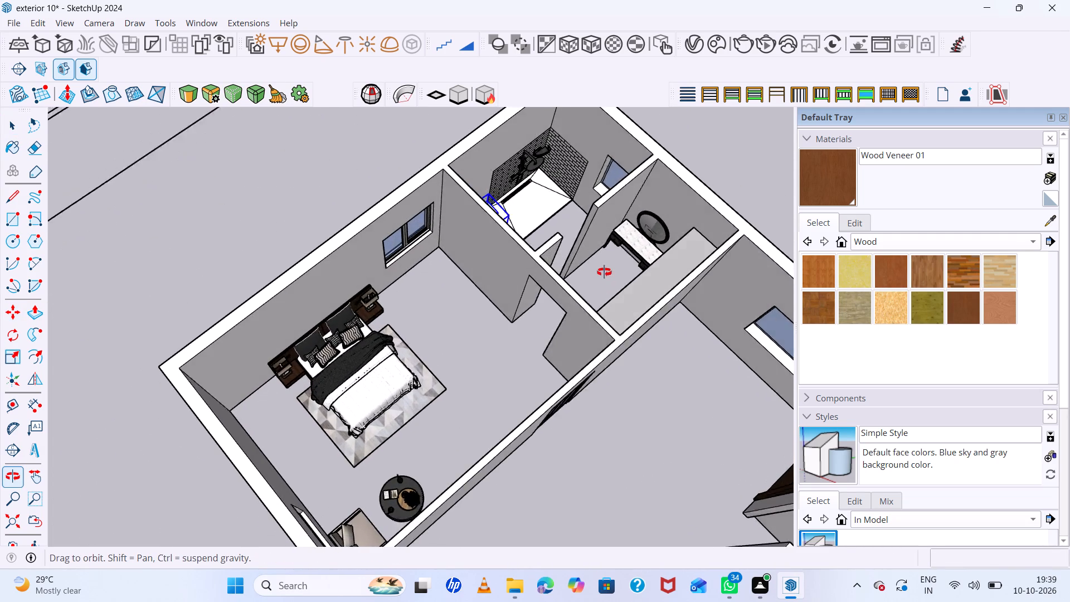
middle_drag(604, 272, 603, 259)
scroll(593, 275, up, 12)
middle_drag(593, 297, 671, 269)
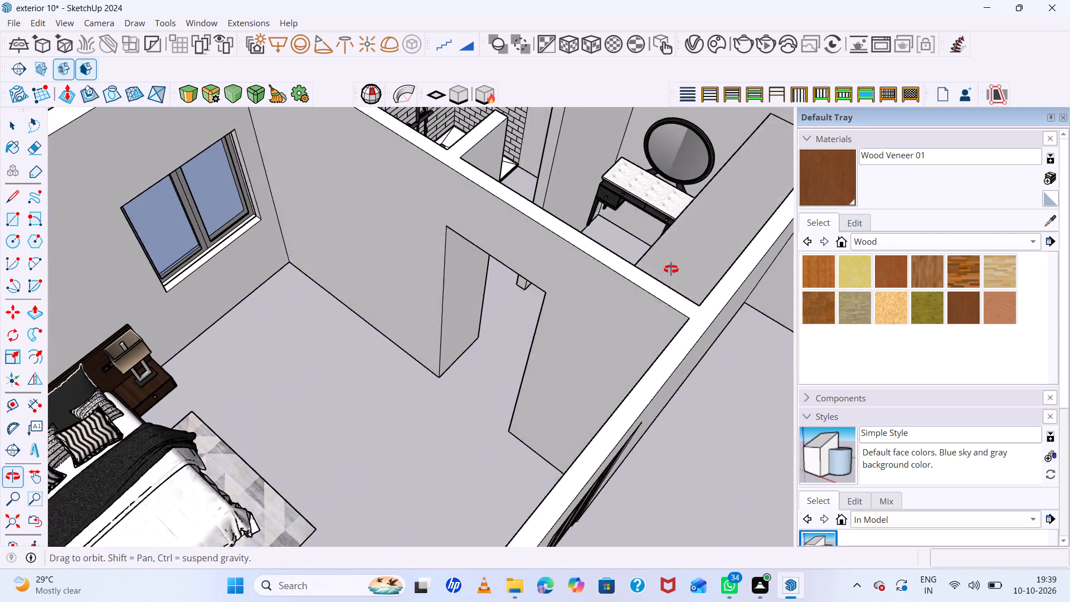
middle_drag(671, 269, 664, 281)
scroll(624, 302, down, 6)
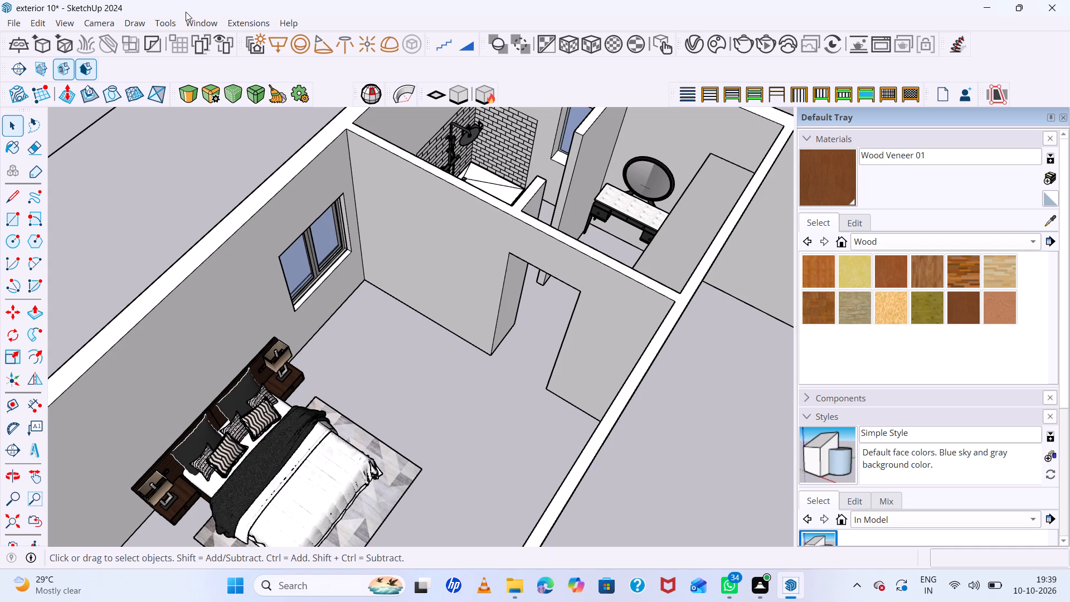
Search 3D Warehouse for "bathroom door".
click(204, 21)
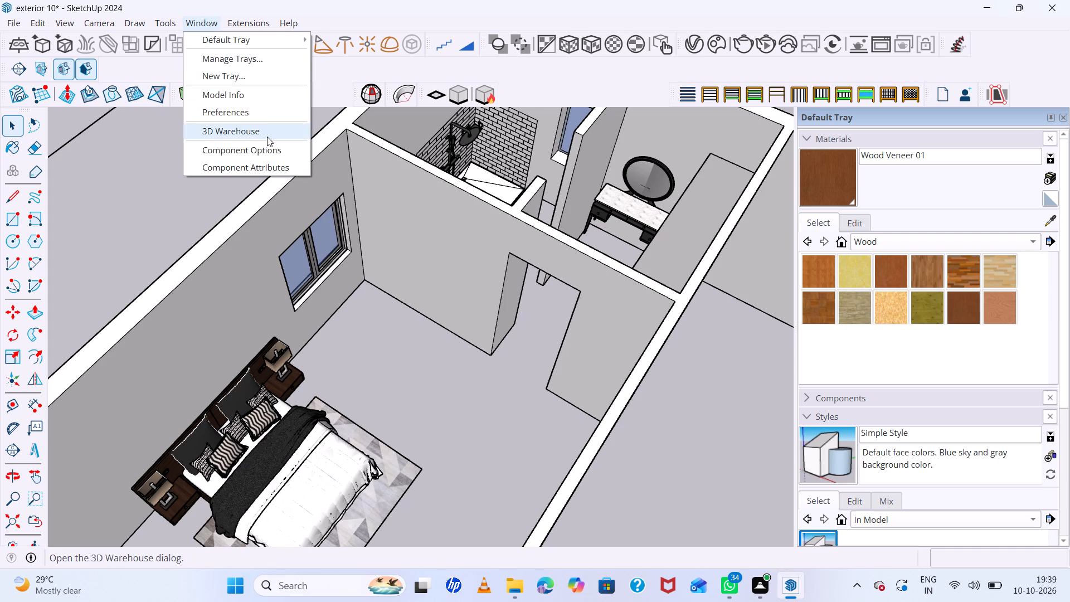
click(267, 134)
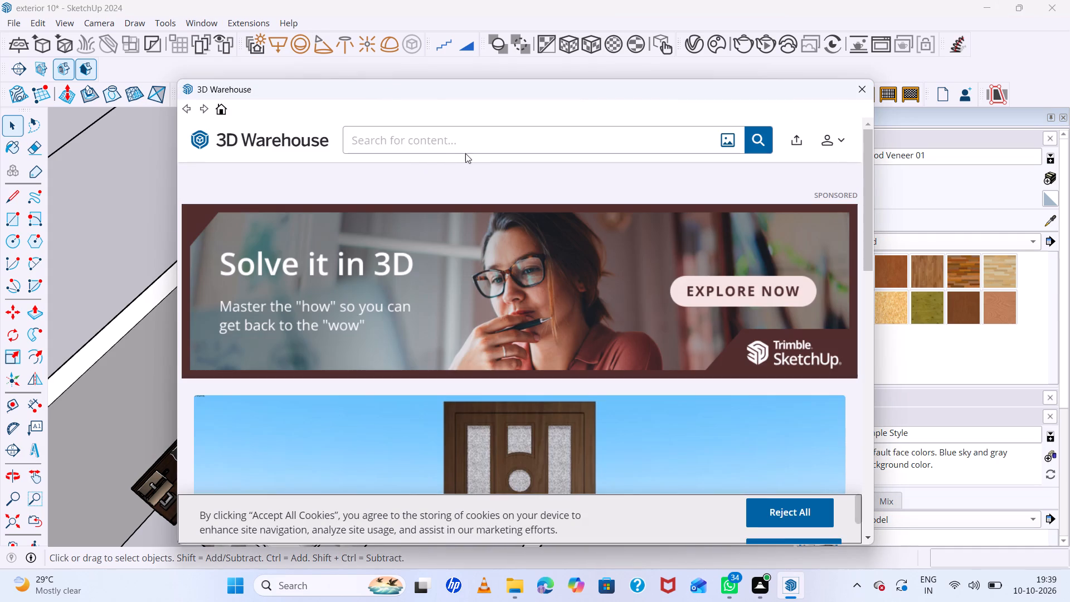
click(482, 150)
text(door)
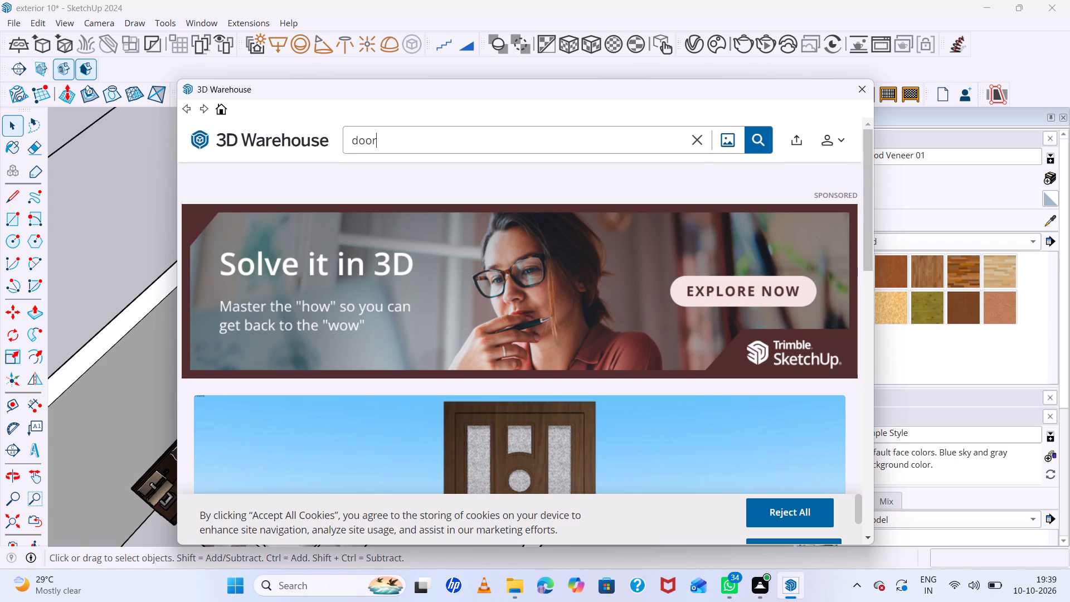
key(BackSpace)
key(BackSpace)
key(BackSpace)
key(BackSpace)
key(BackSpace)
key(BackSpace)
key(BackSpace)
key(BackSpace)
text(batg)
key(BackSpace)
text(hr)
text(oom)
key(space)
text(door)
key(Return)
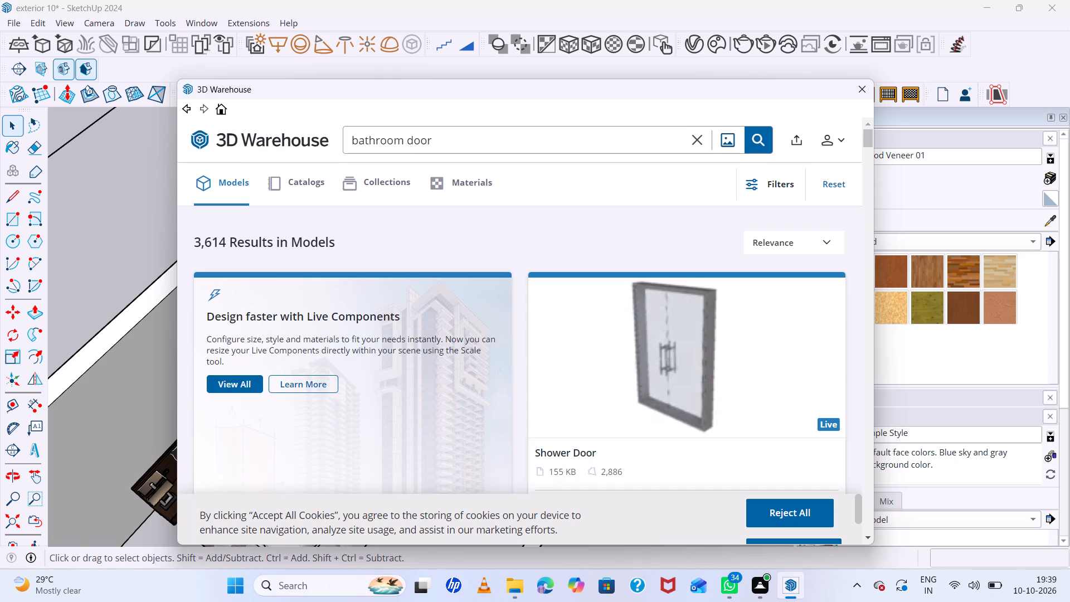
Choose the plain wooden "bathroom door" with a lower vent from the search results and load it into the model.
scroll(572, 263, down, 7)
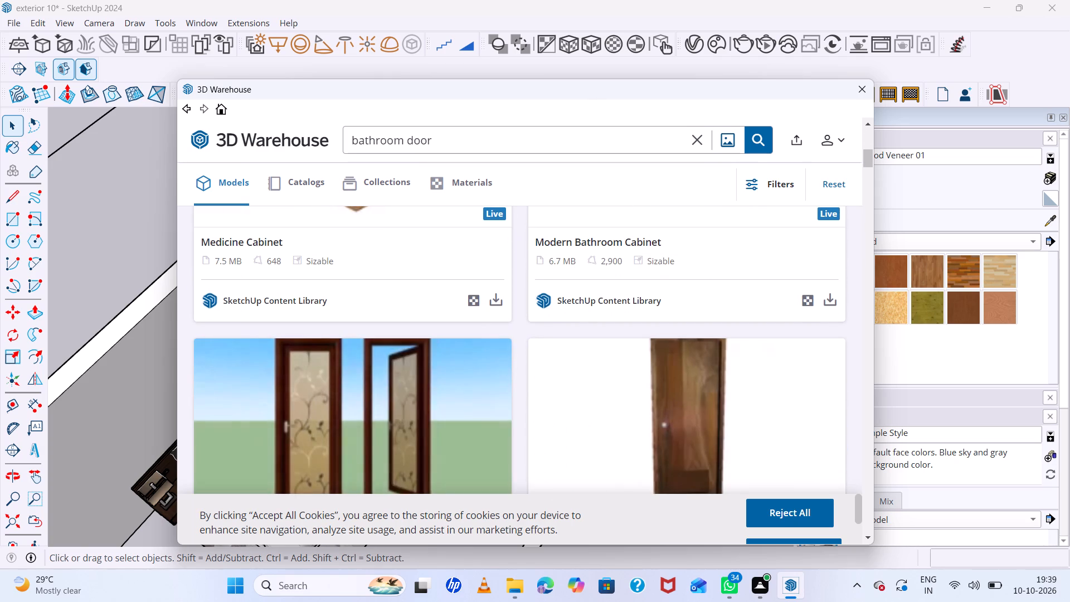
scroll(566, 279, down, 4)
scroll(587, 288, up, 3)
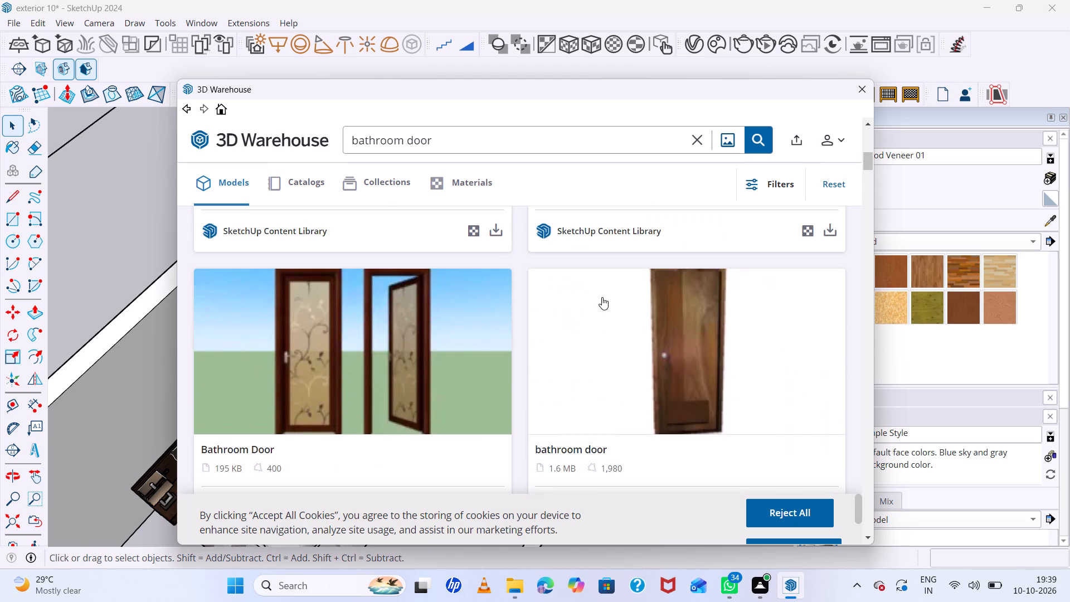
scroll(619, 303, down, 10)
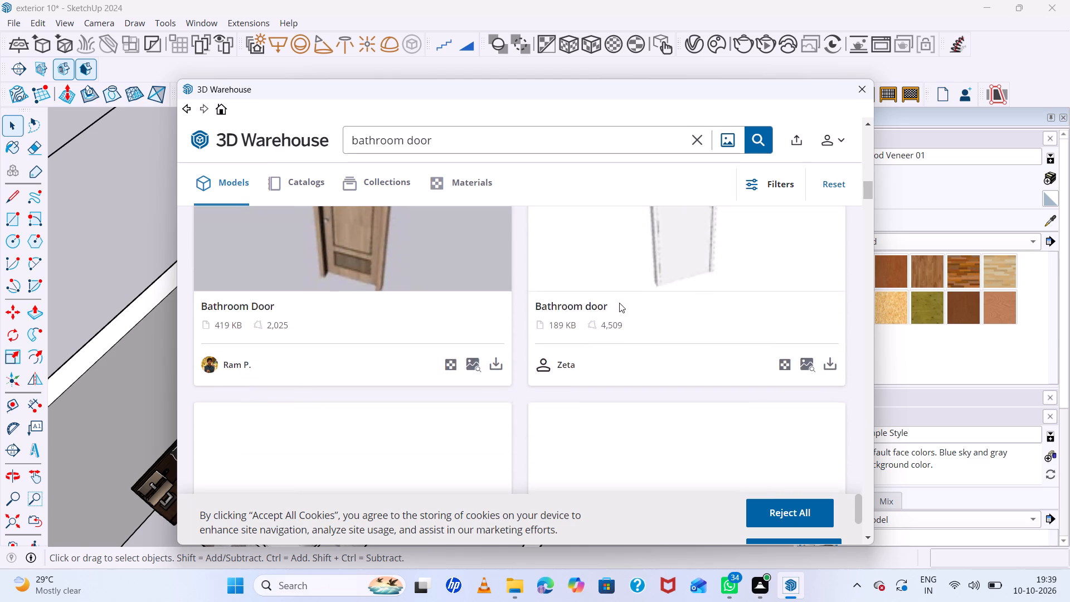
scroll(619, 303, up, 10)
click(709, 321)
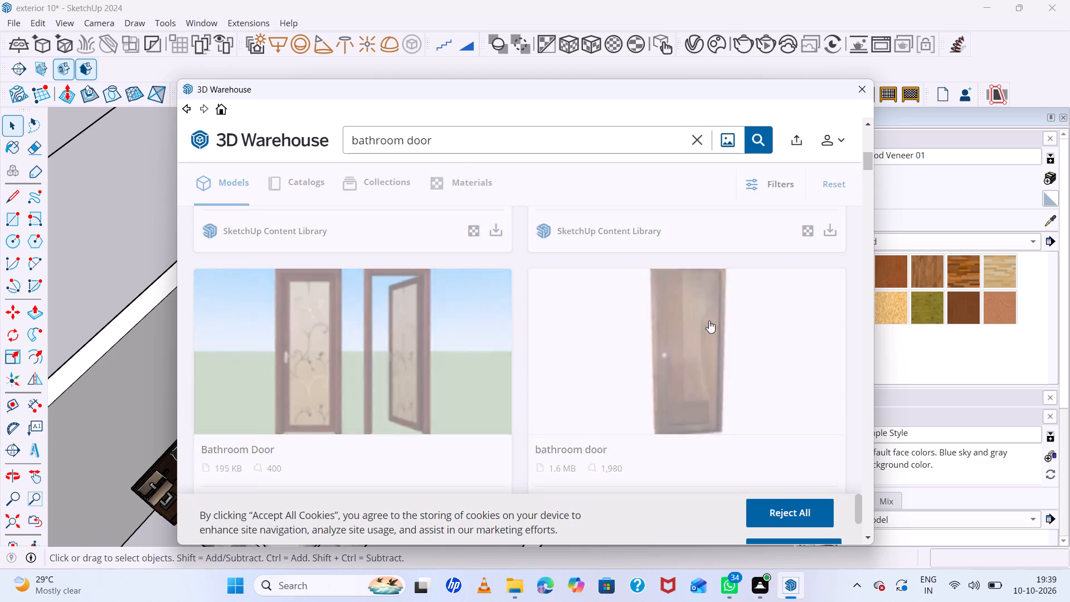
scroll(616, 318, down, 10)
click(709, 225)
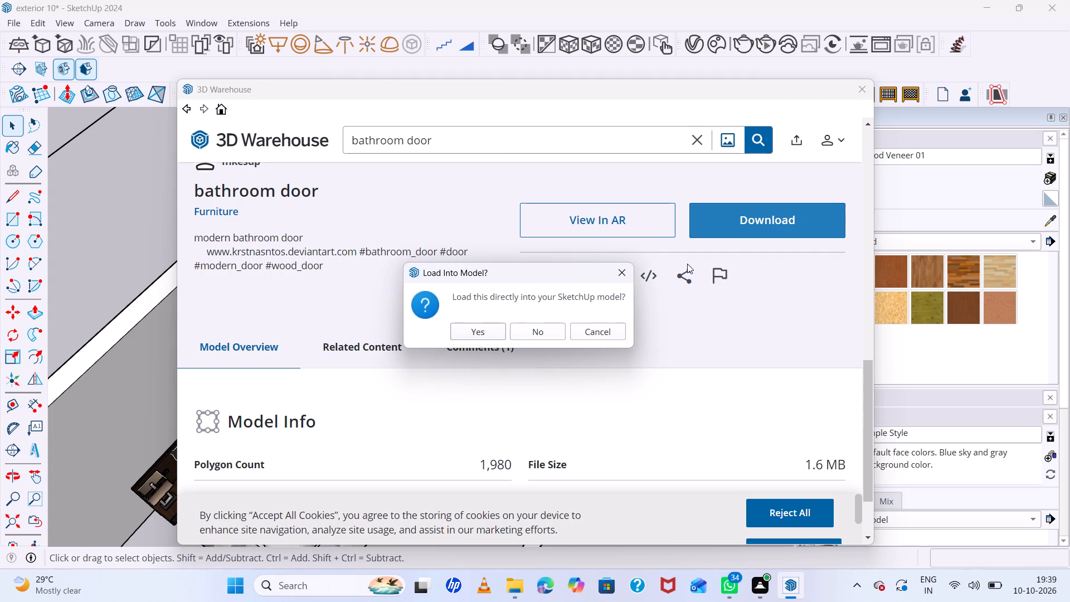
click(498, 327)
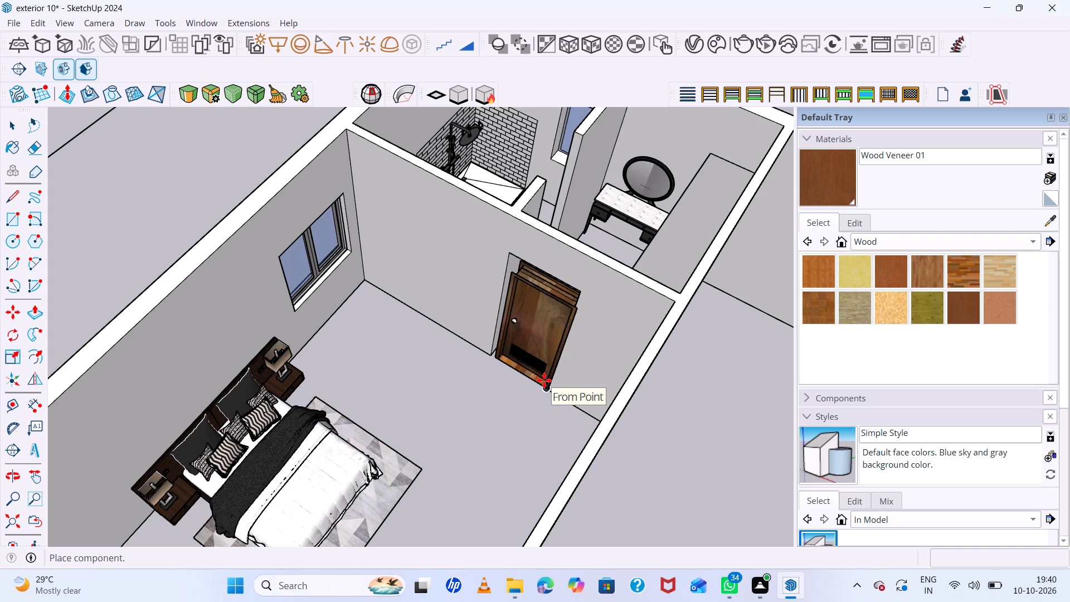
Place the door in the bedroom's inner doorway and move it about 11" to the opening's bottom corner nearer the window.
click(538, 377)
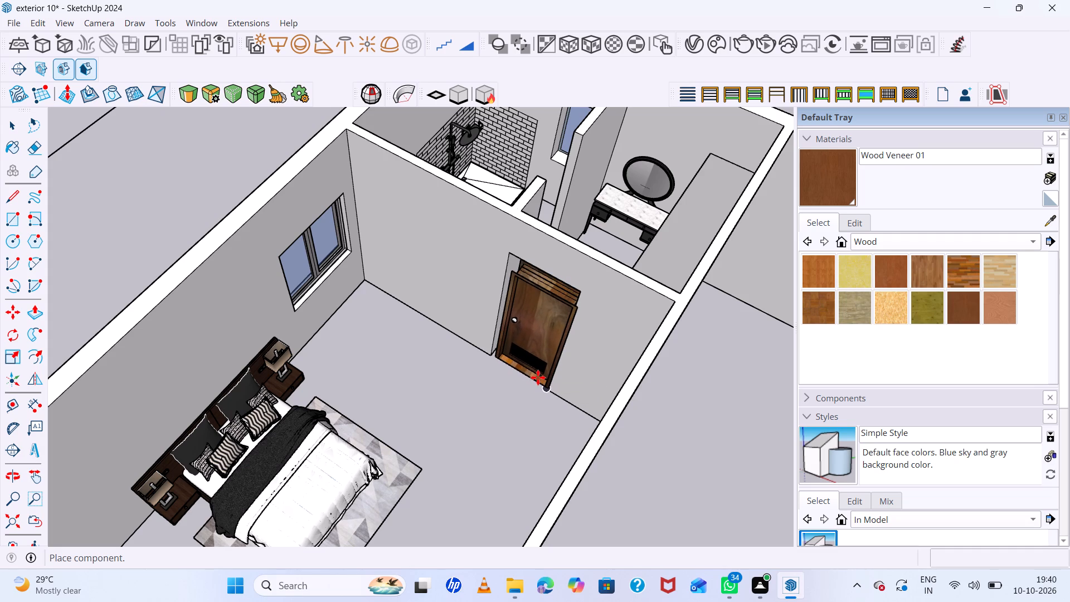
scroll(487, 374, up, 9)
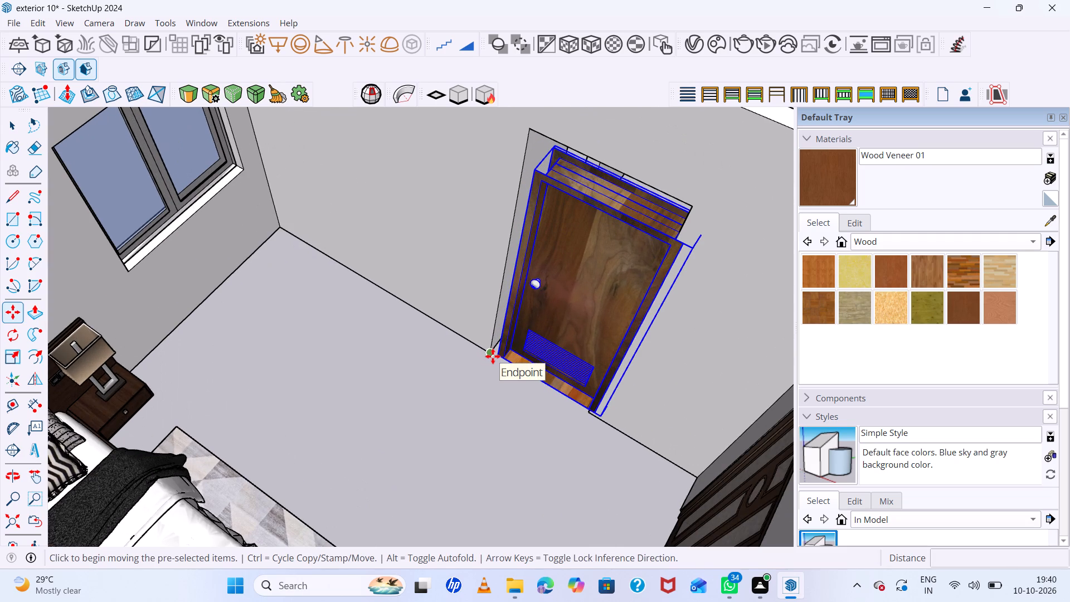
click(496, 356)
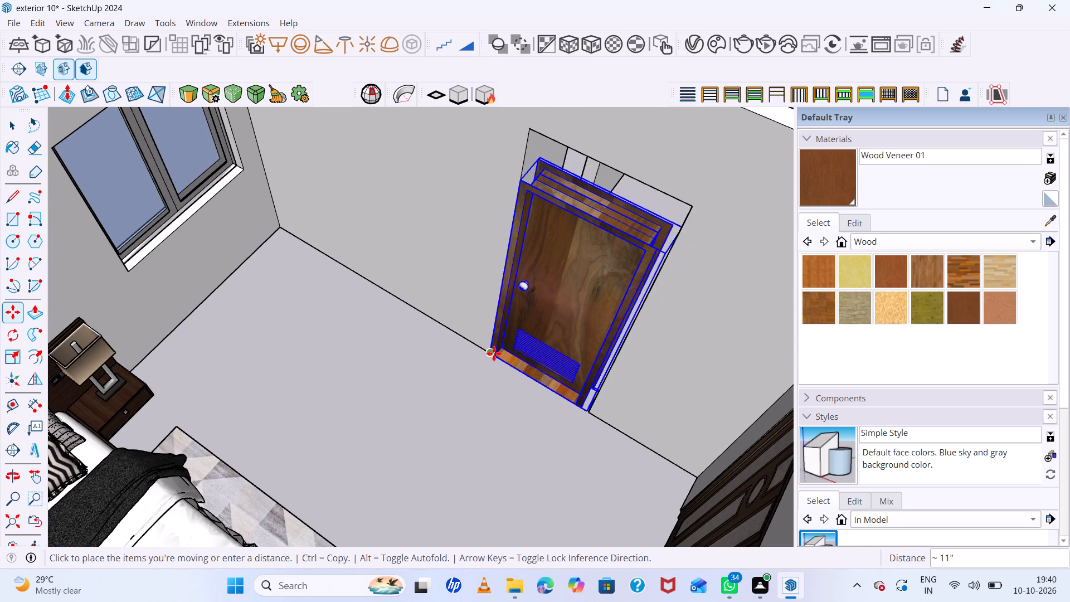
click(494, 353)
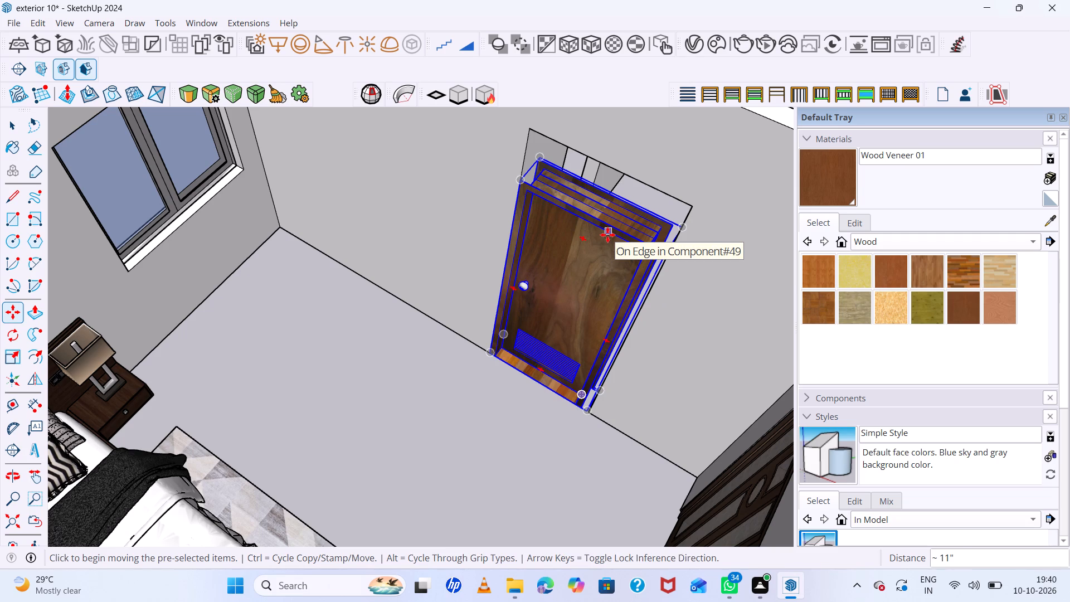
Scale the new door's height by 1.19 and its width by about 1.02 to fill the bedroom's inner doorway.
key(s)
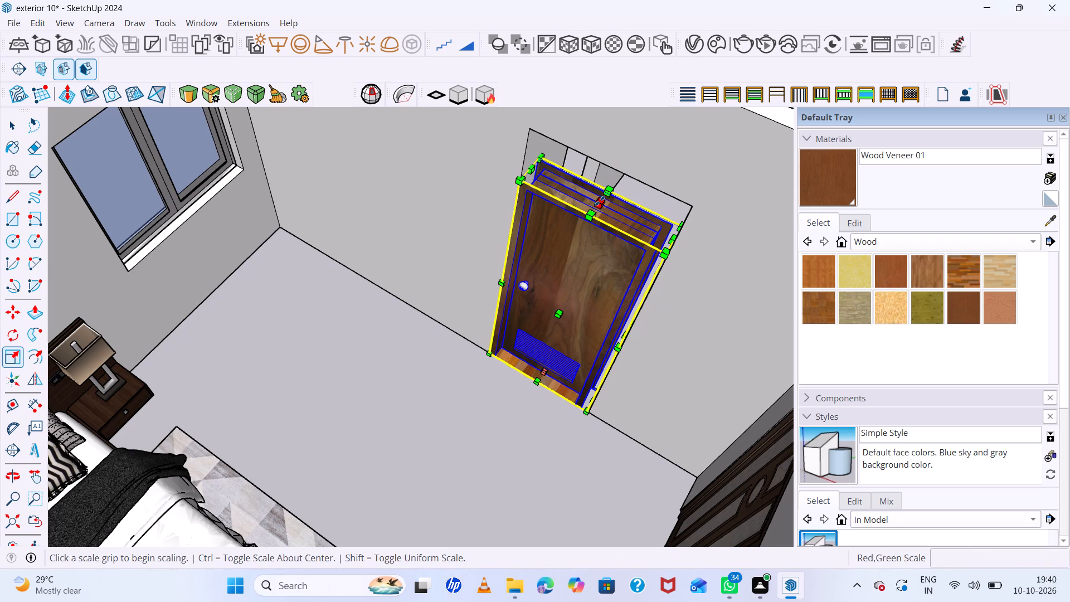
click(600, 201)
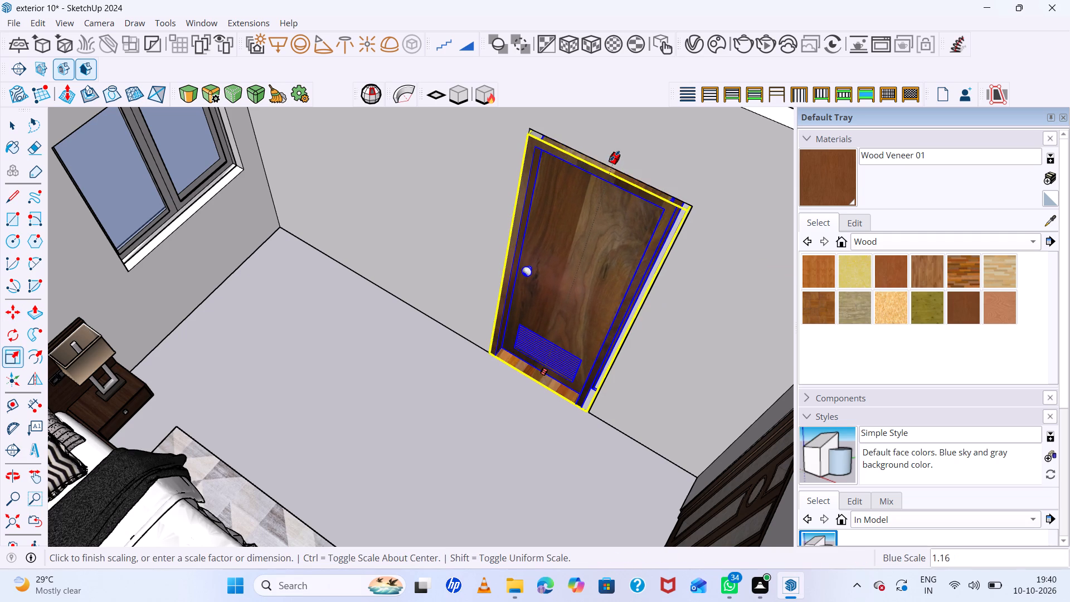
click(616, 152)
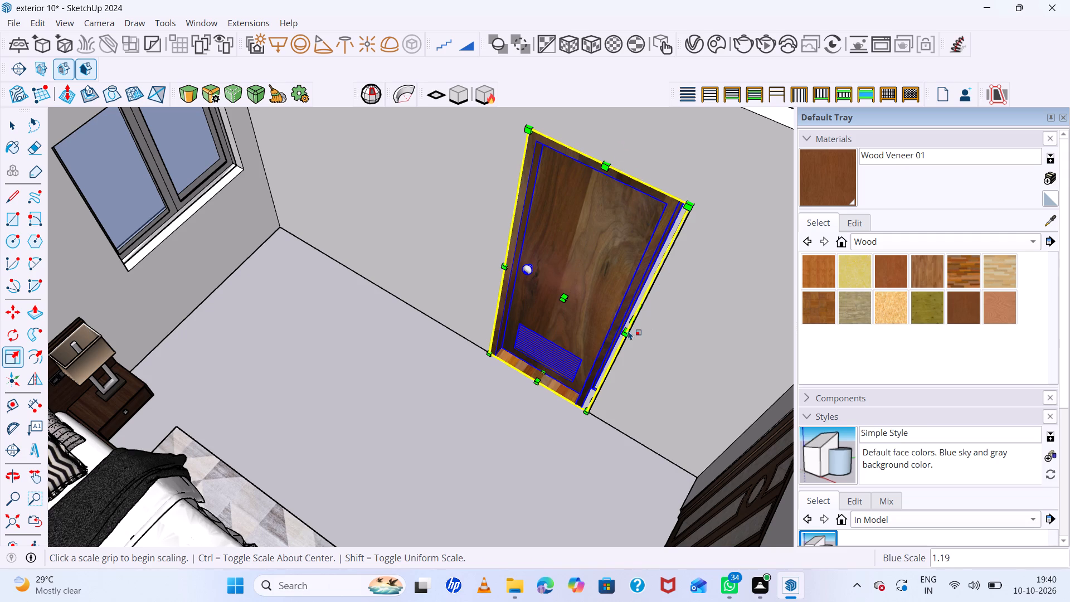
click(626, 331)
click(631, 331)
key(space)
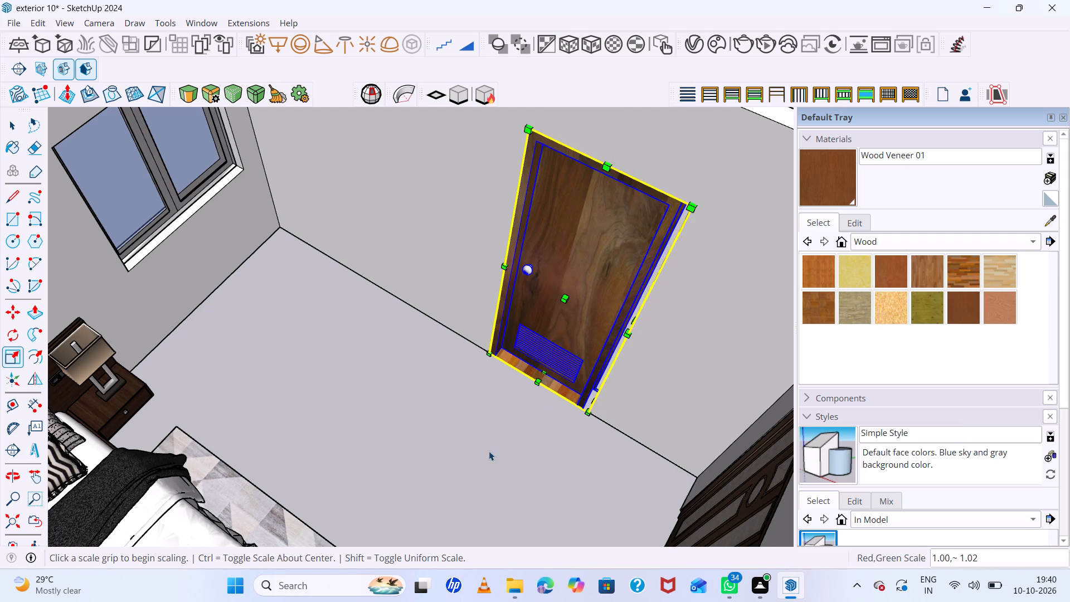
click(489, 451)
Scale down the depth of the bedroom's inner door from the dressing side so it fits the wall thickness.
scroll(501, 433, down, 13)
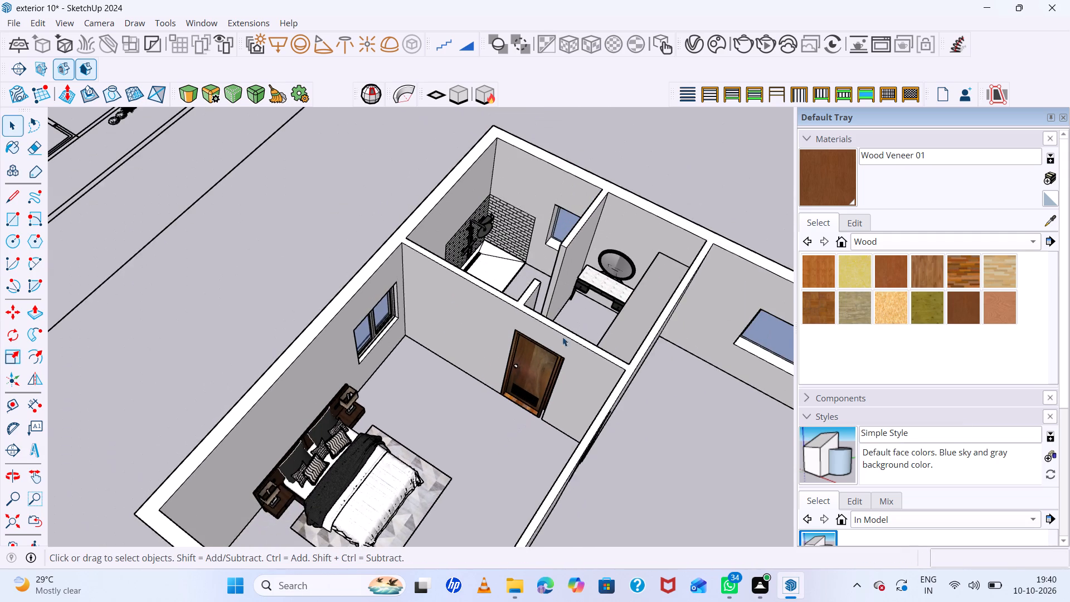
scroll(553, 302, up, 10)
scroll(559, 323, down, 5)
middle_drag(564, 336, 542, 340)
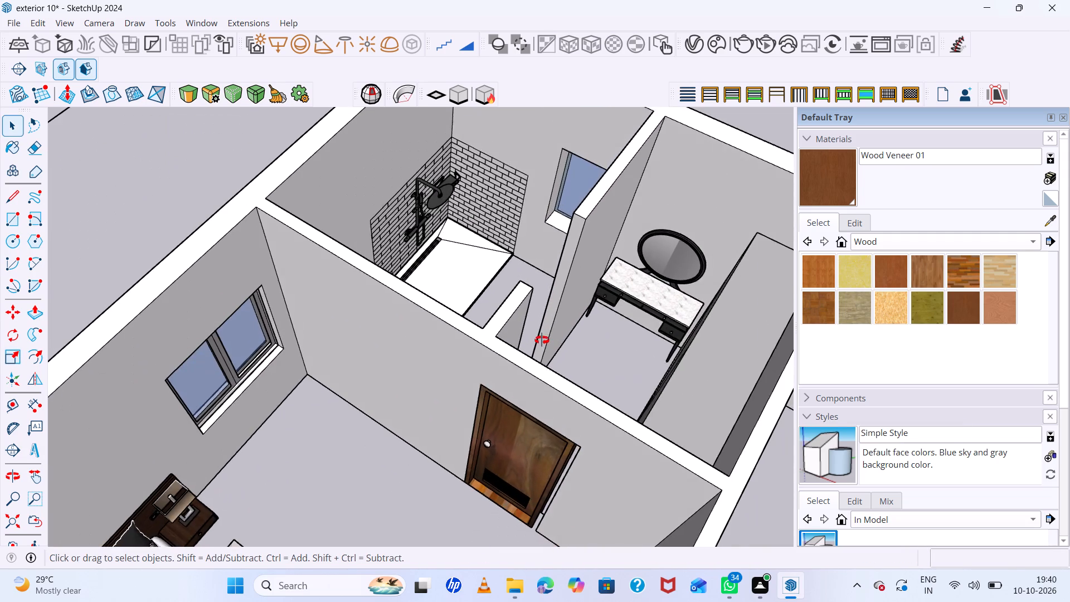
middle_drag(542, 340, 354, 367)
middle_drag(354, 367, 365, 362)
scroll(408, 405, up, 10)
scroll(422, 395, down, 10)
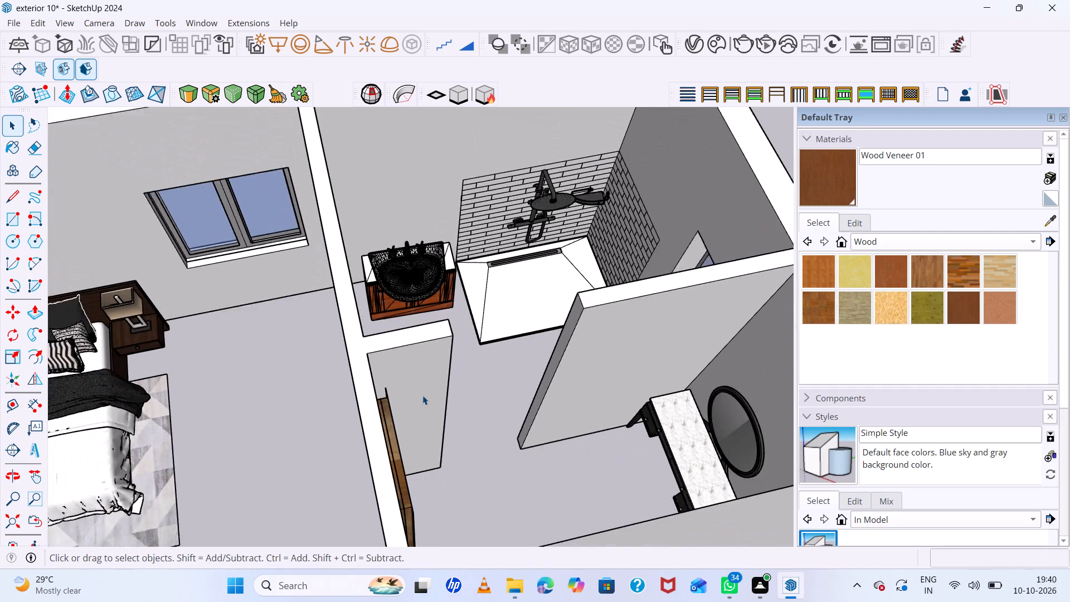
middle_drag(422, 395, 336, 397)
scroll(374, 402, up, 11)
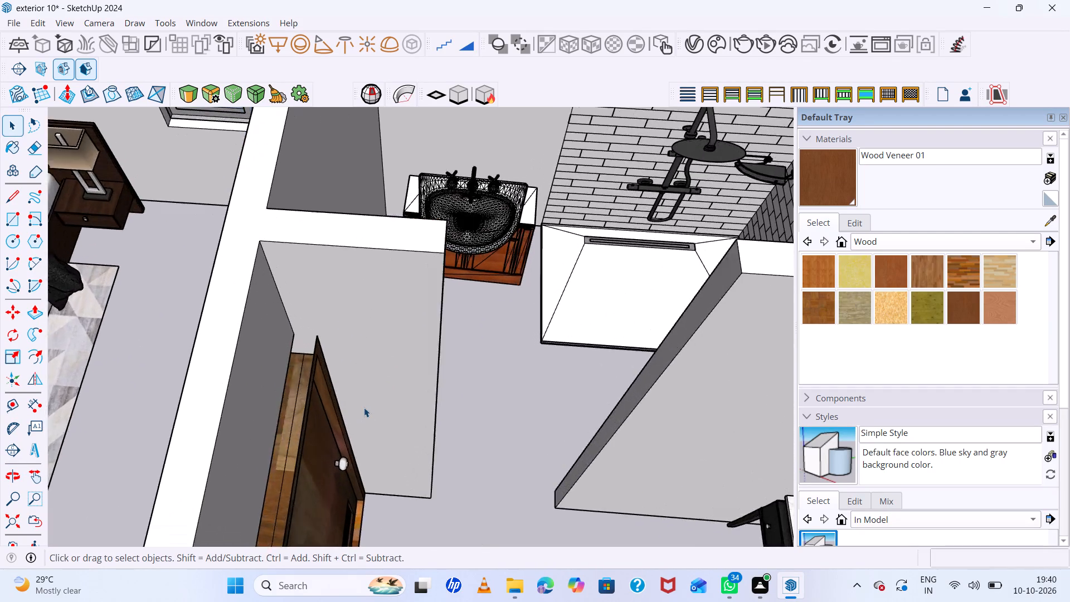
scroll(364, 407, down, 13)
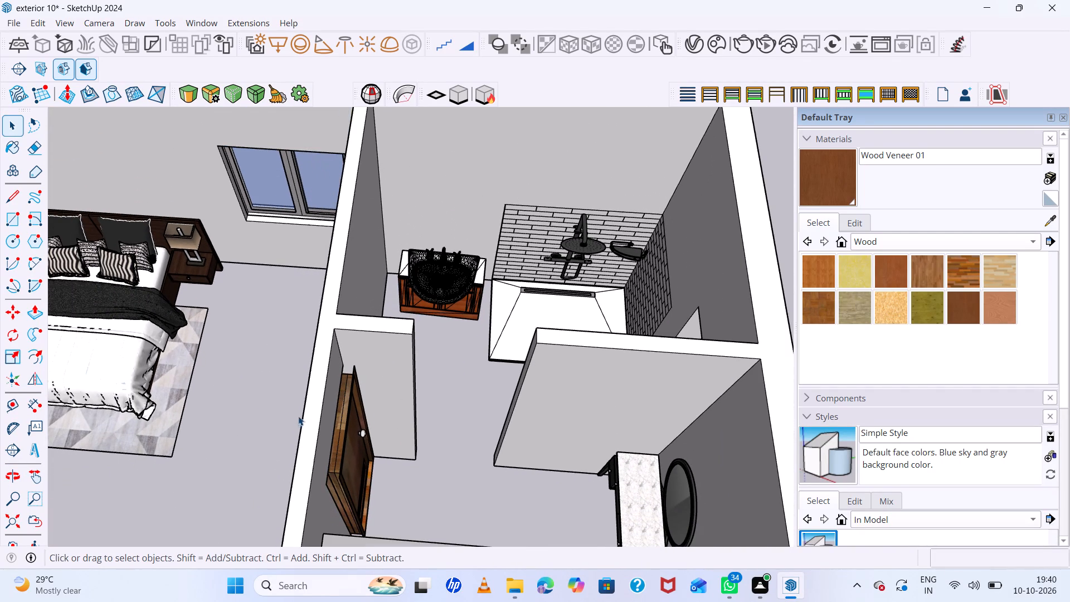
click(354, 418)
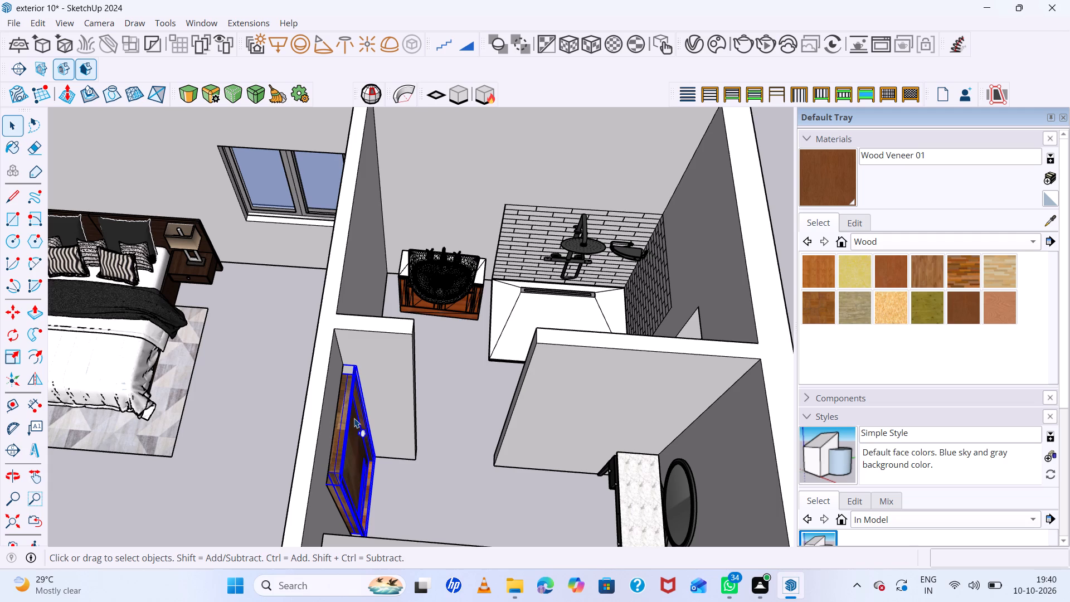
key(s)
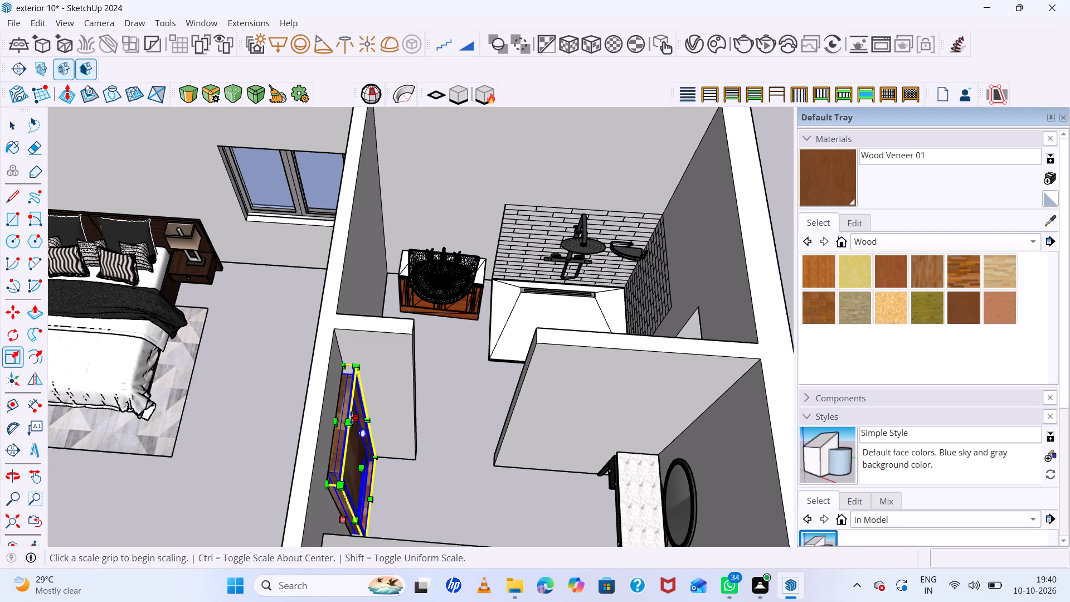
click(352, 420)
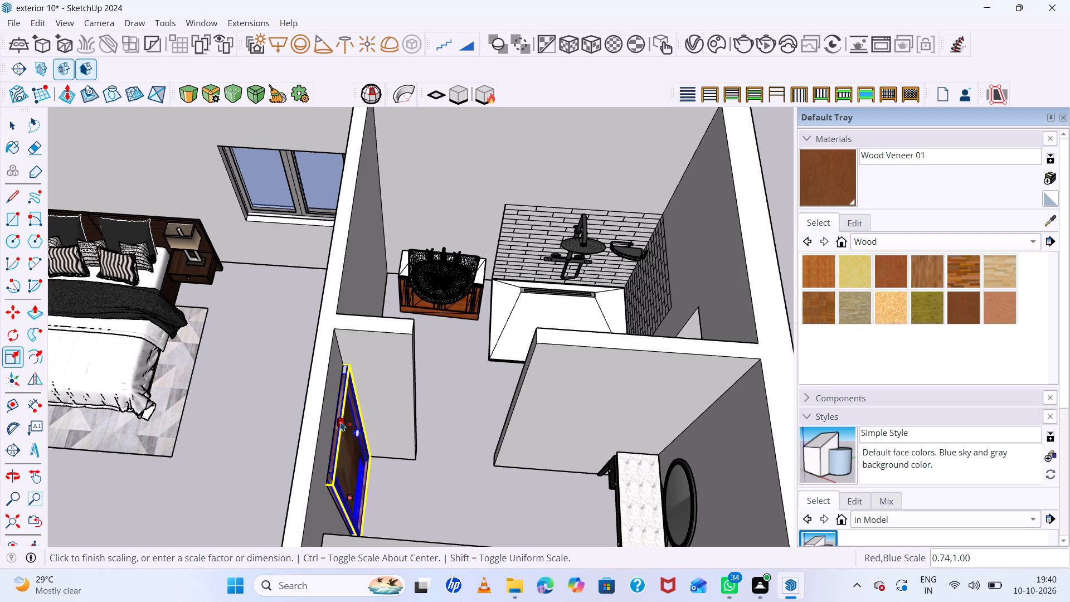
click(338, 421)
key(space)
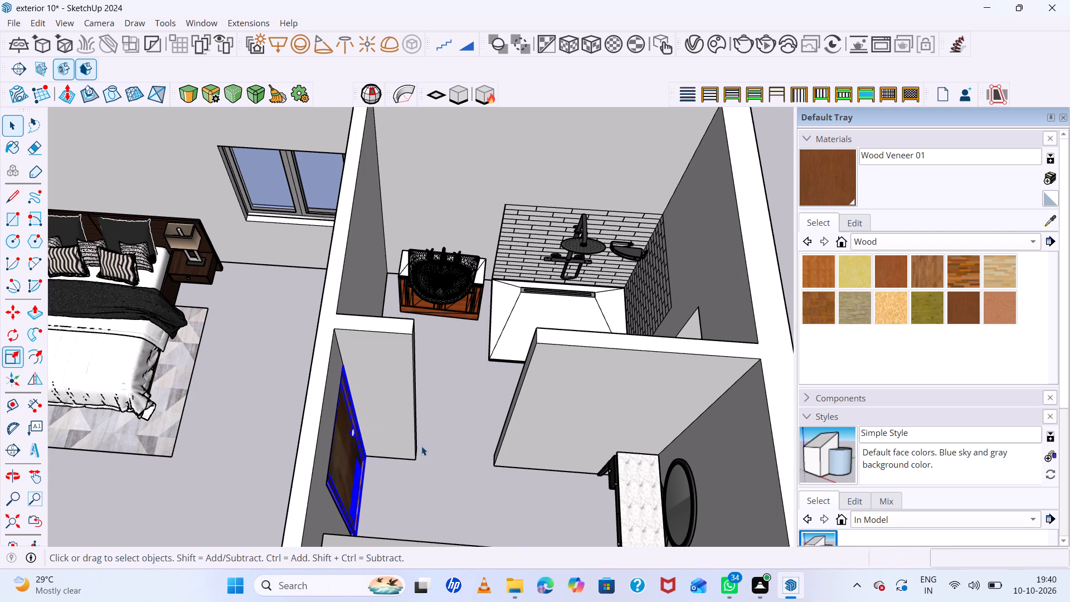
click(421, 446)
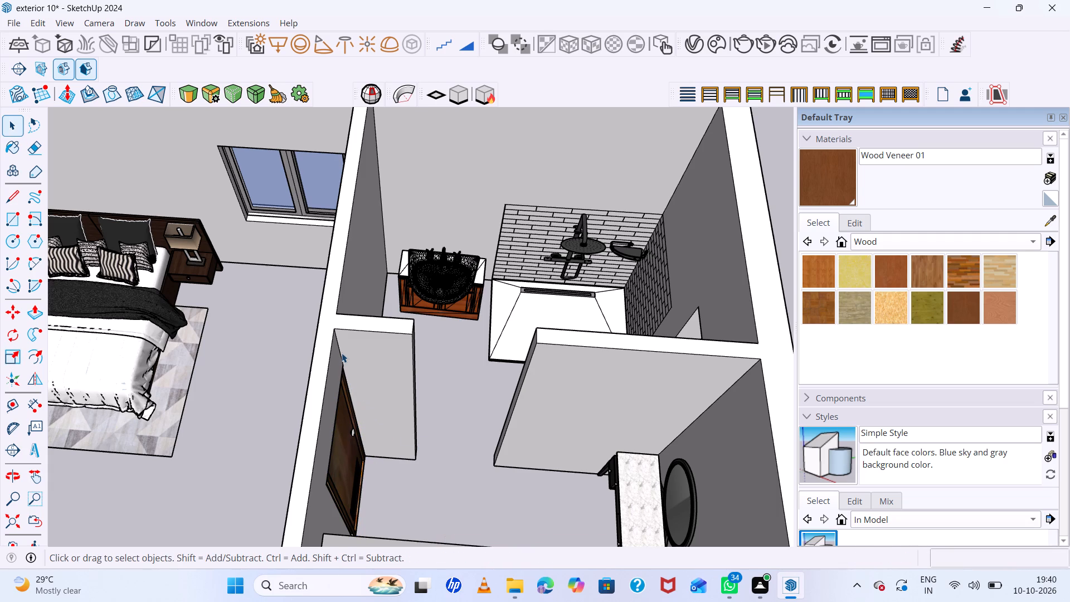
Examine the fitted door and the open passage between the bathroom and dressing area.
scroll(342, 351, up, 3)
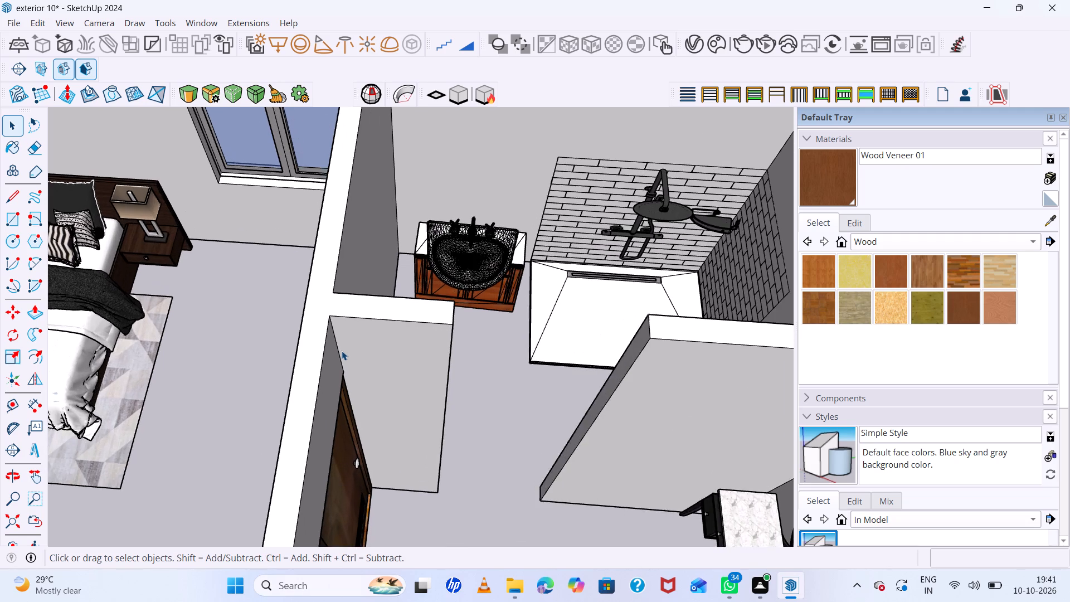
scroll(342, 351, up, 2)
scroll(342, 351, down, 12)
scroll(342, 351, up, 2)
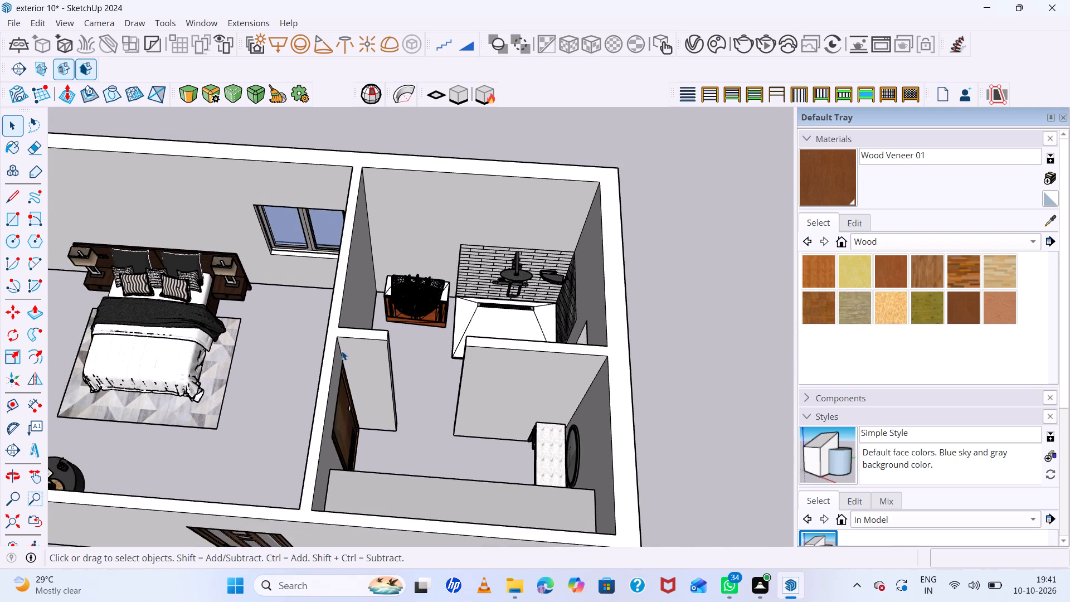
scroll(342, 351, up, 4)
scroll(342, 351, down, 6)
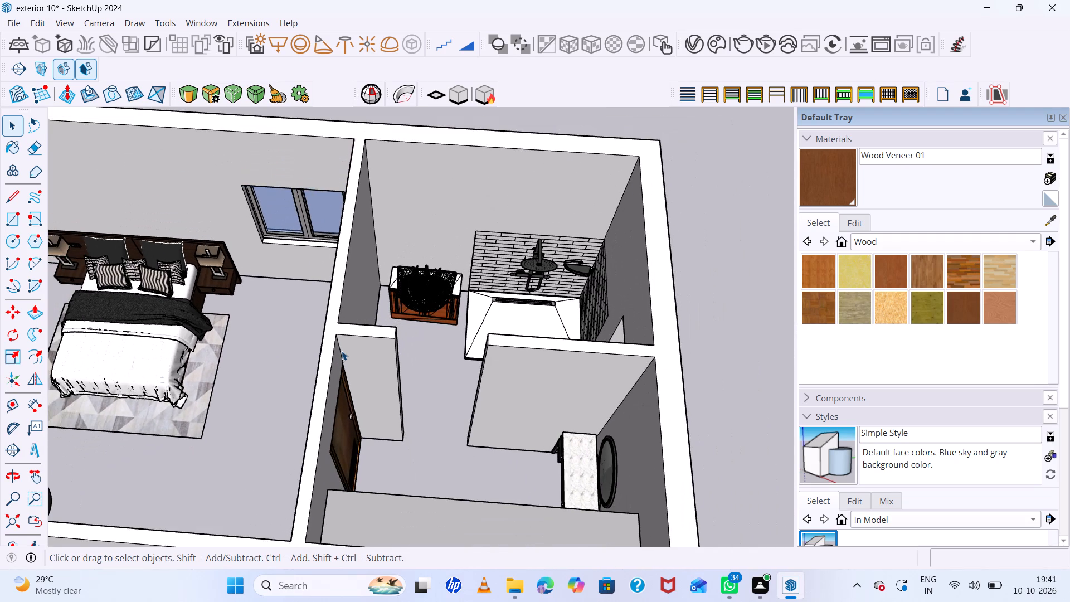
scroll(342, 351, up, 6)
middle_drag(400, 377, 417, 336)
scroll(417, 336, up, 1)
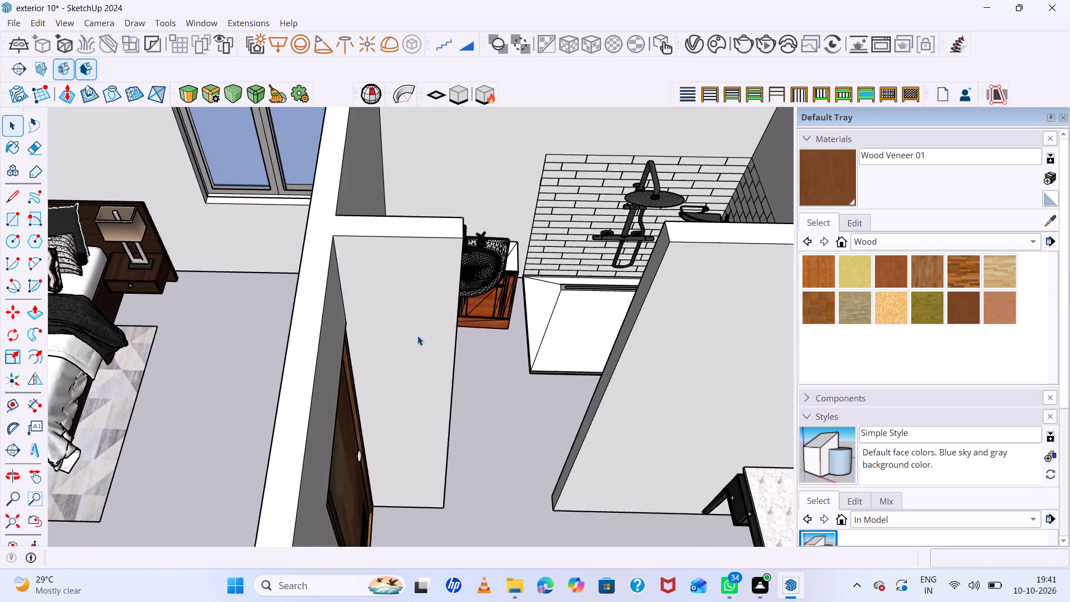
scroll(417, 336, down, 18)
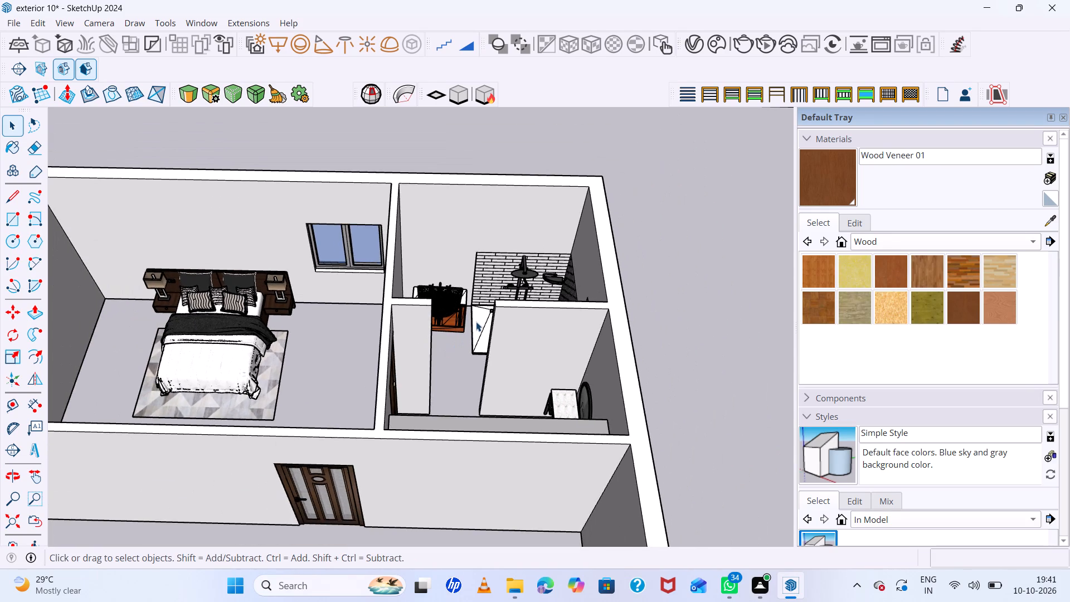
scroll(476, 320, up, 4)
scroll(456, 316, down, 5)
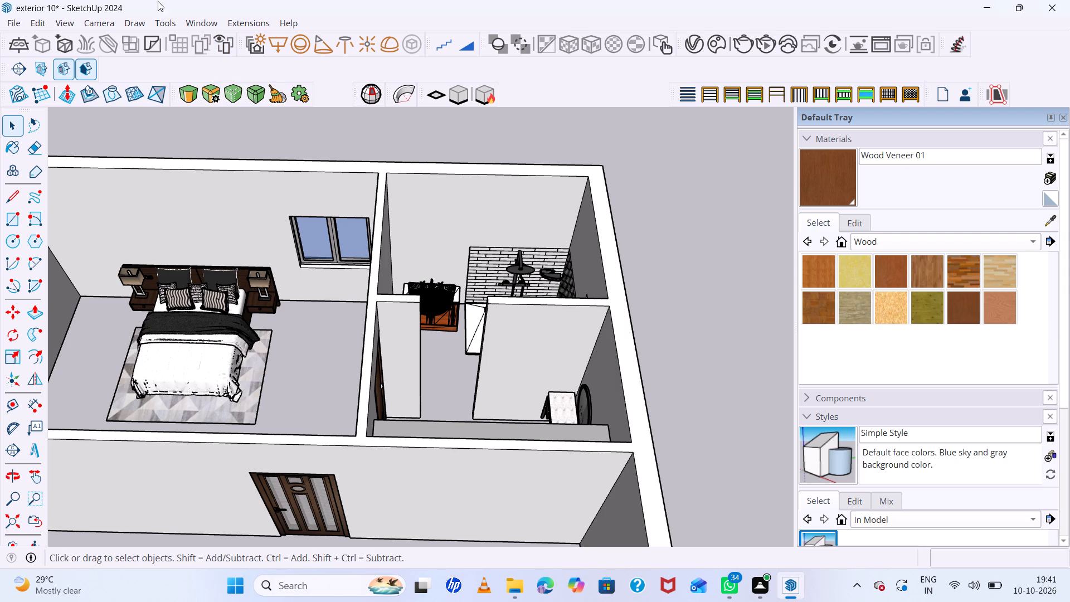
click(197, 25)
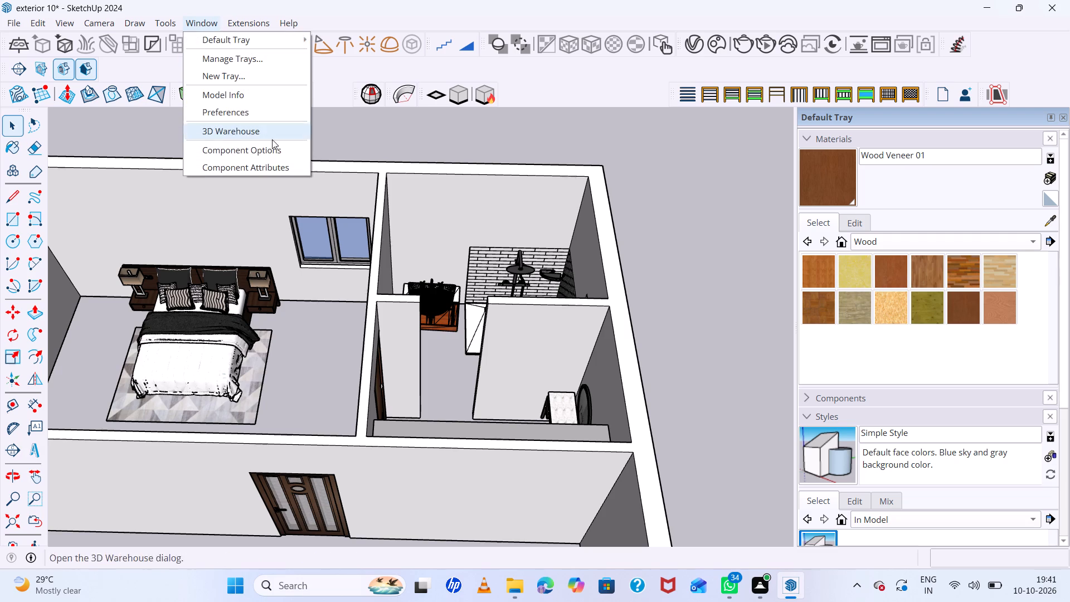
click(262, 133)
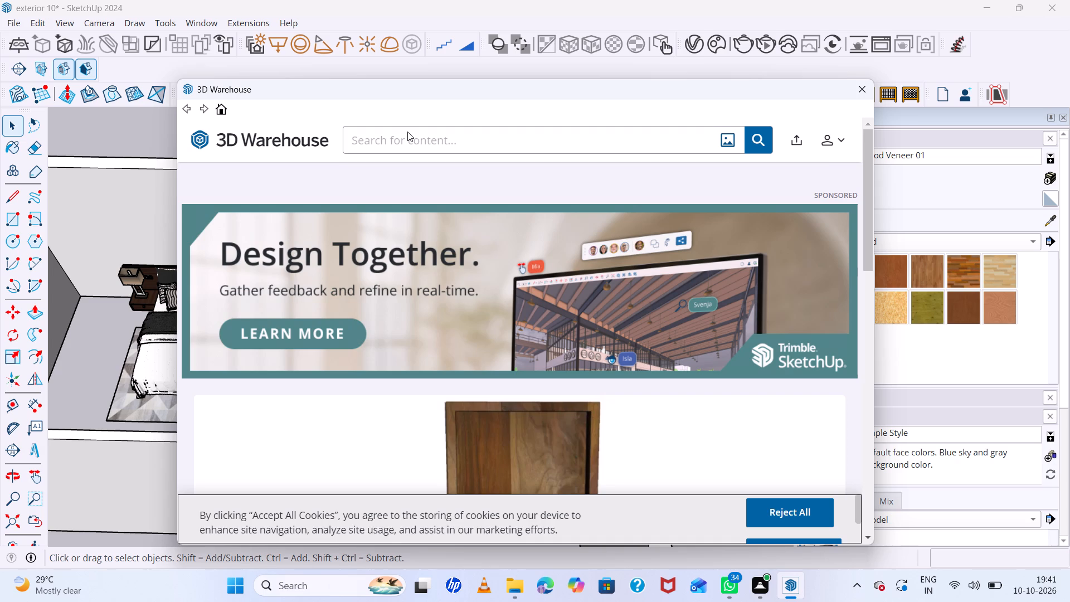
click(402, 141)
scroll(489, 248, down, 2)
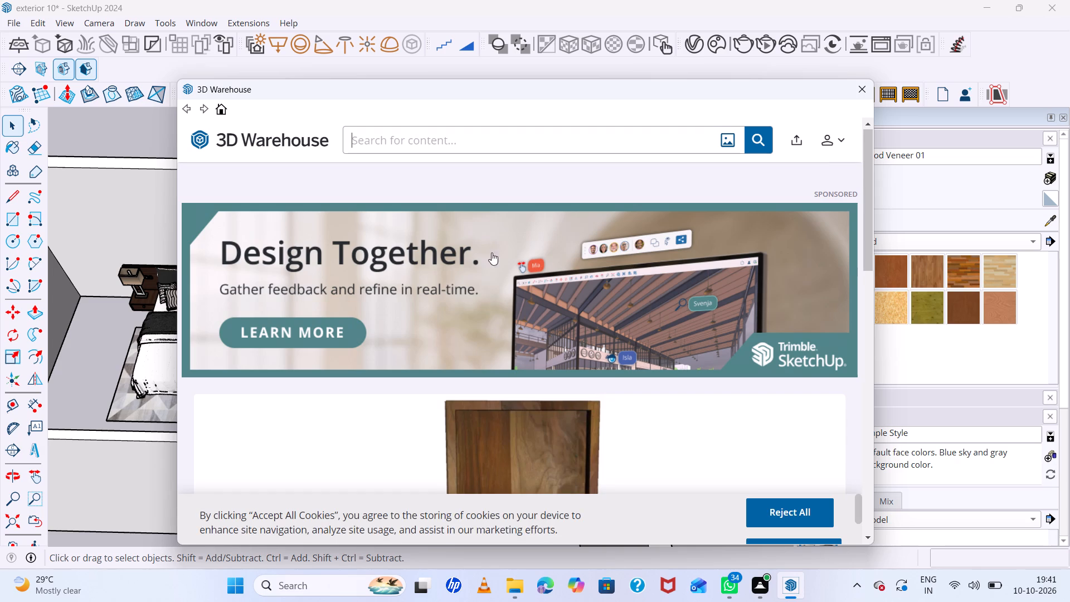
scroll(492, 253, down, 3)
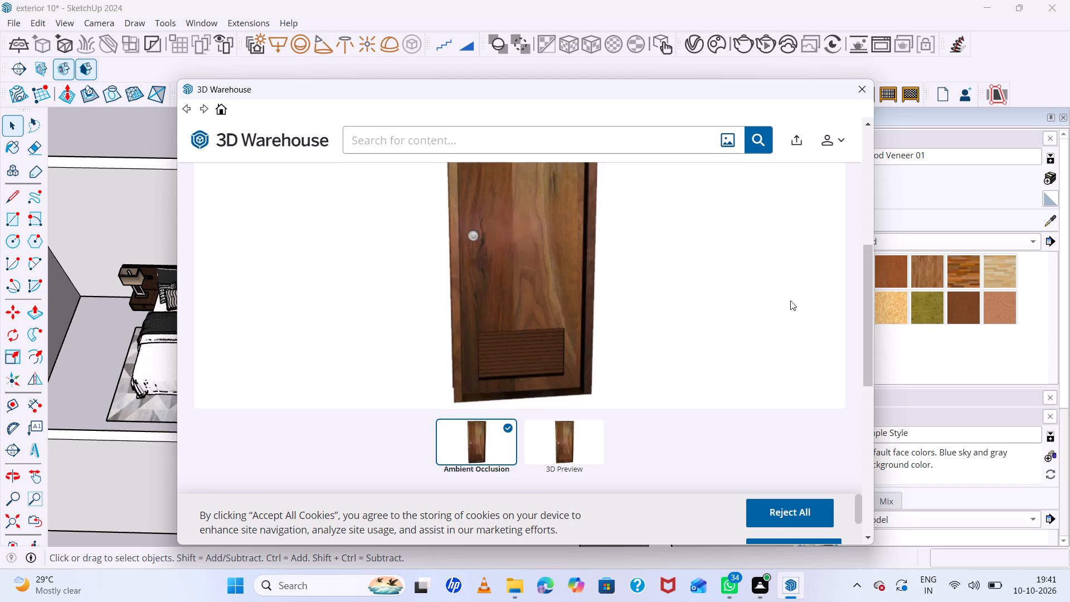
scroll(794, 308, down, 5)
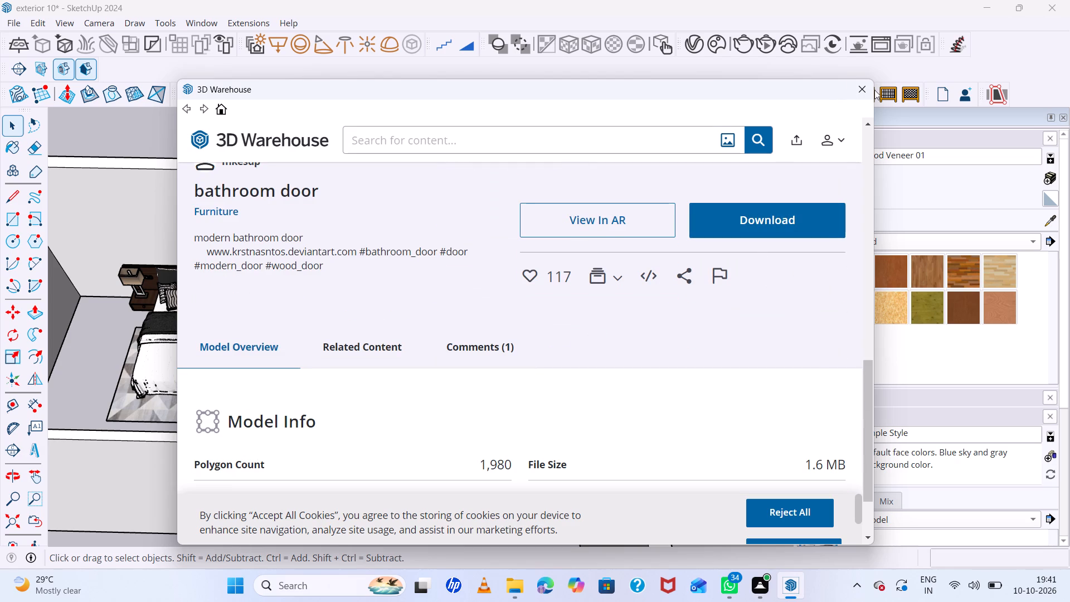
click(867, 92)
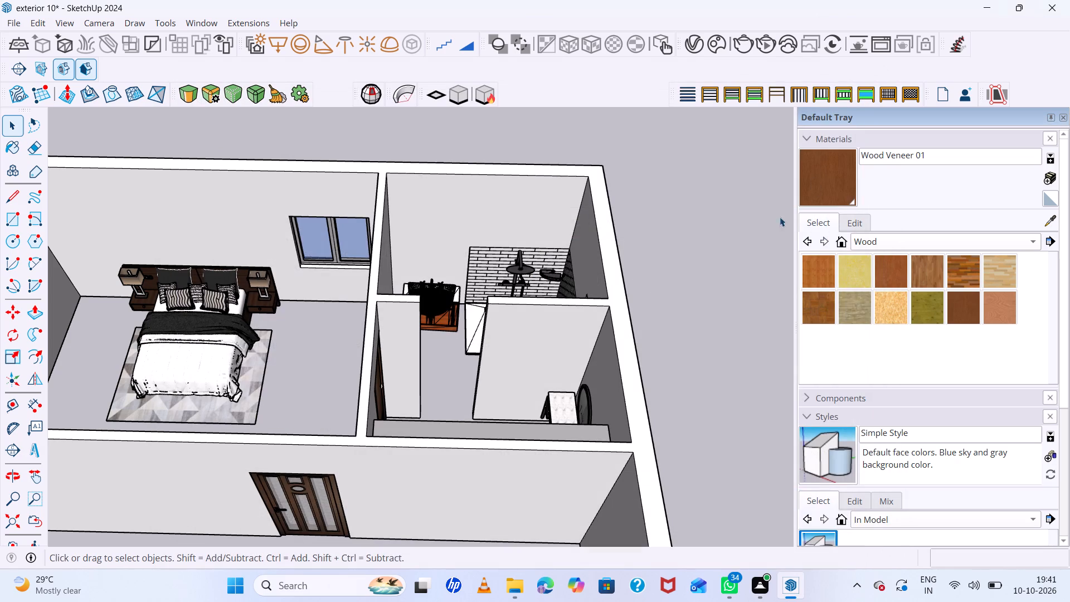
Copy the fitted wooden door about 2' 6" out of its doorway into the passage by the dressing area.
scroll(455, 324, down, 5)
scroll(437, 369, up, 10)
middle_drag(422, 353, 406, 373)
scroll(403, 373, up, 6)
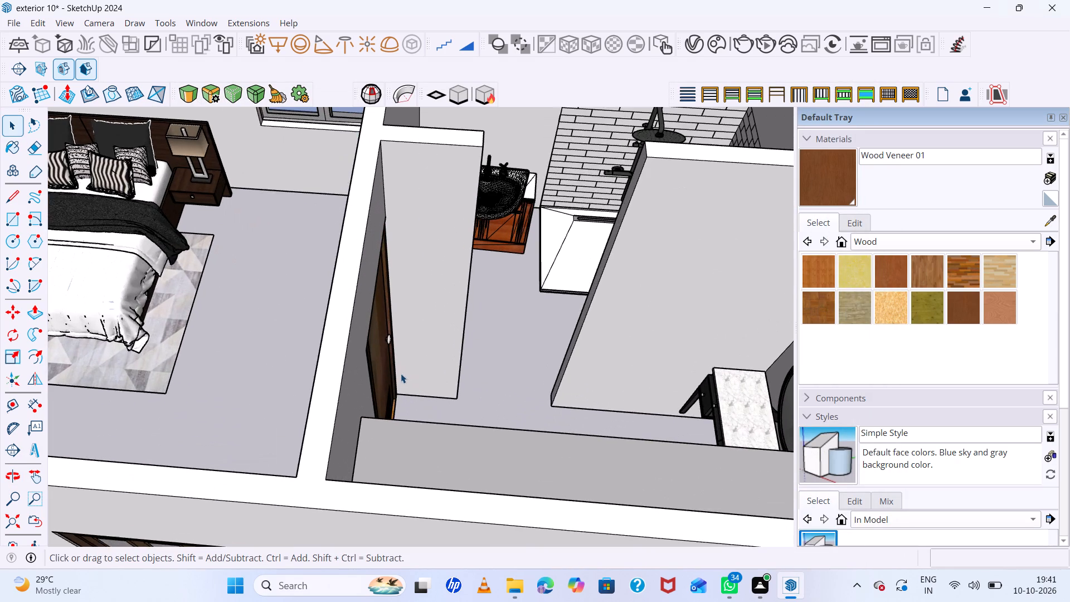
double_click(387, 376)
click(495, 371)
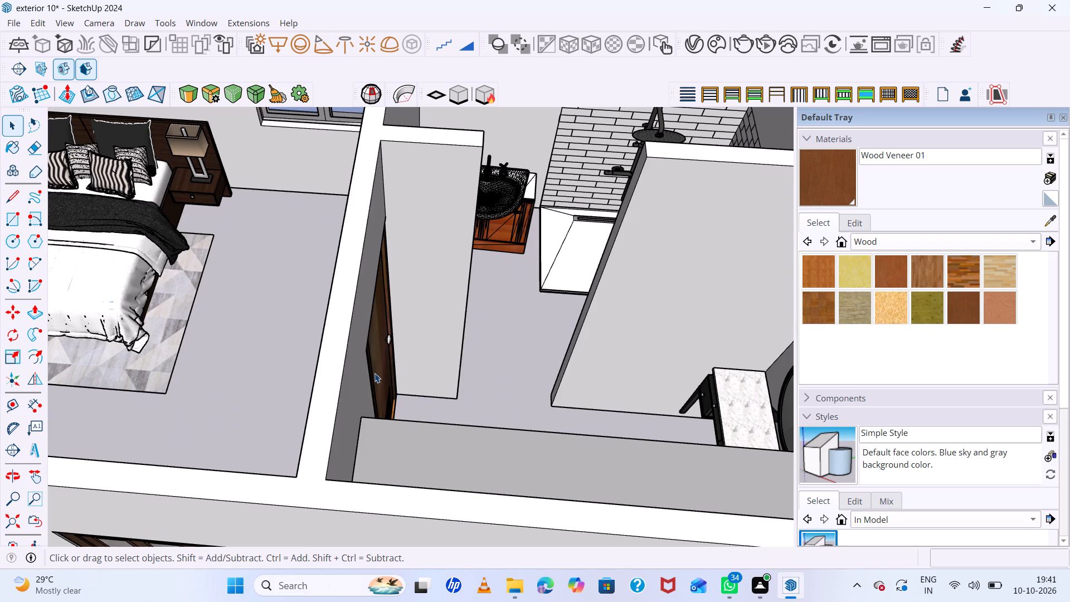
click(380, 367)
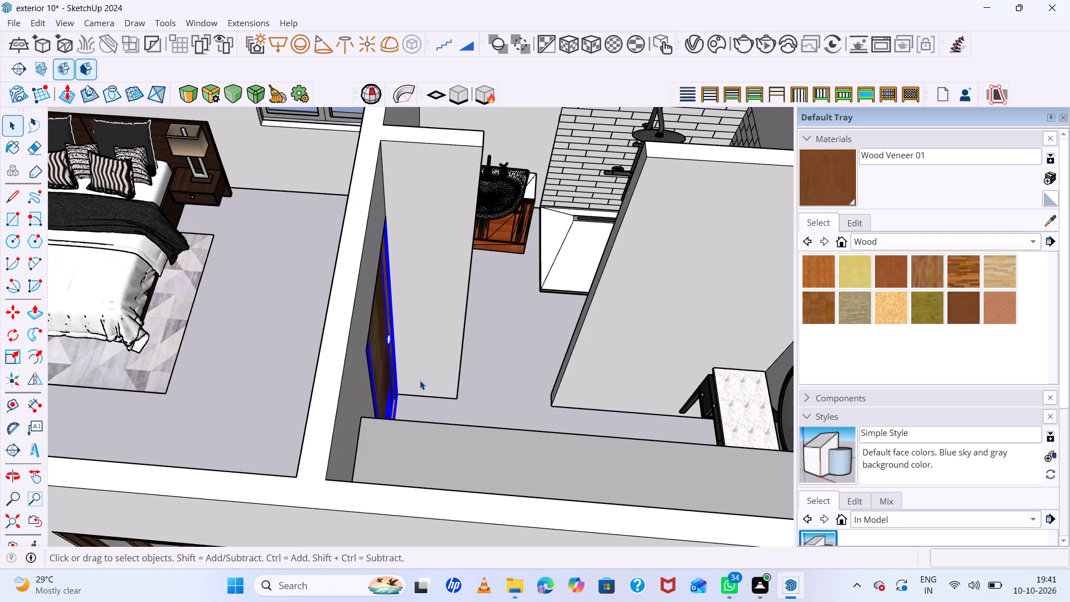
key(m)
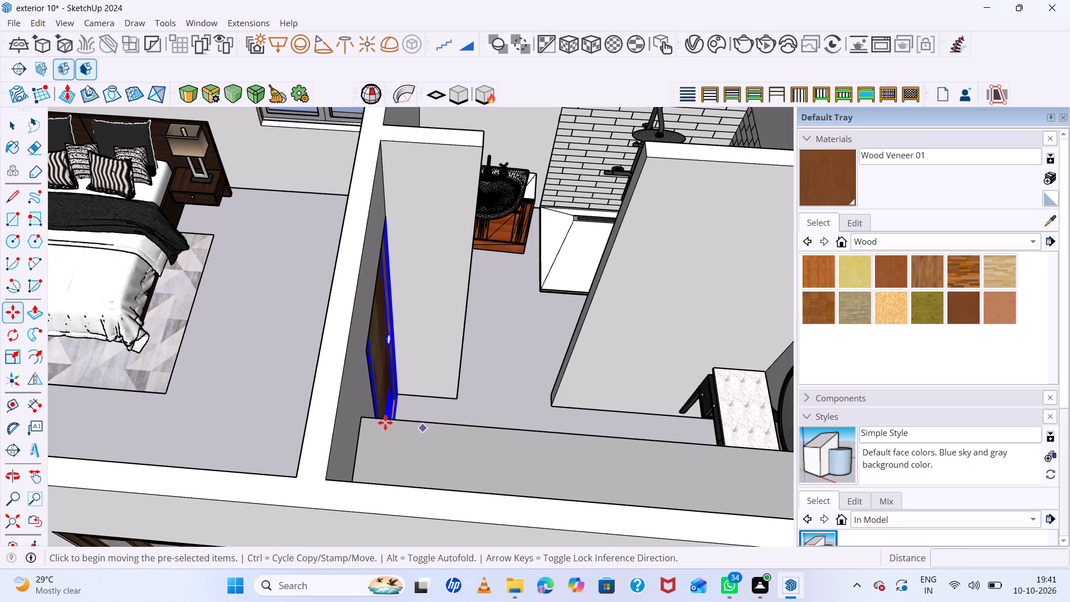
click(392, 391)
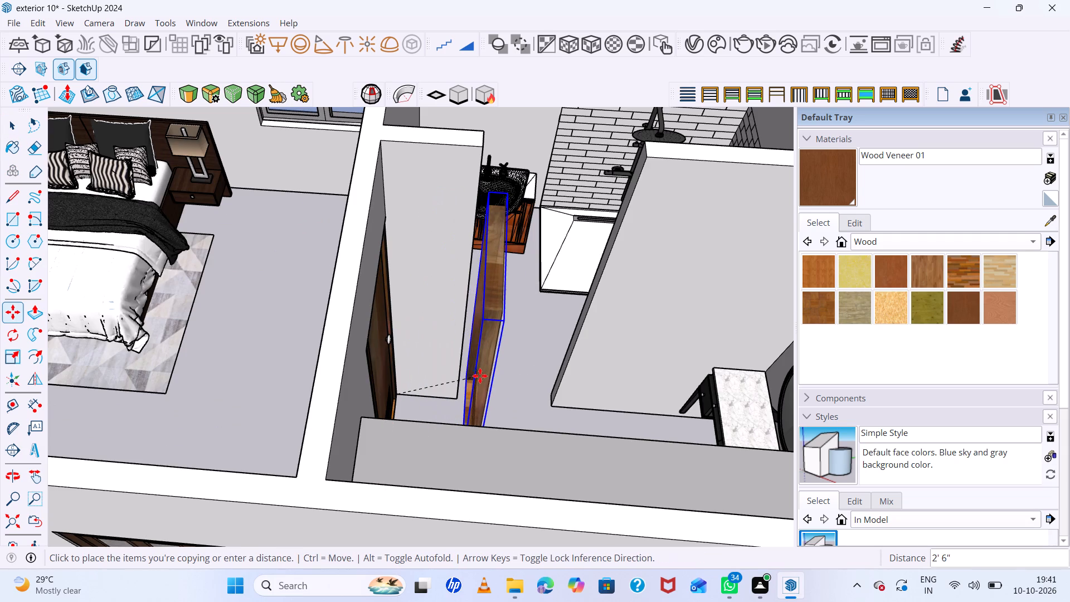
click(484, 371)
Rotate the copied door 90° so it faces across the passage between the bathroom and dressing area.
scroll(486, 345, down, 6)
middle_drag(489, 348, 491, 351)
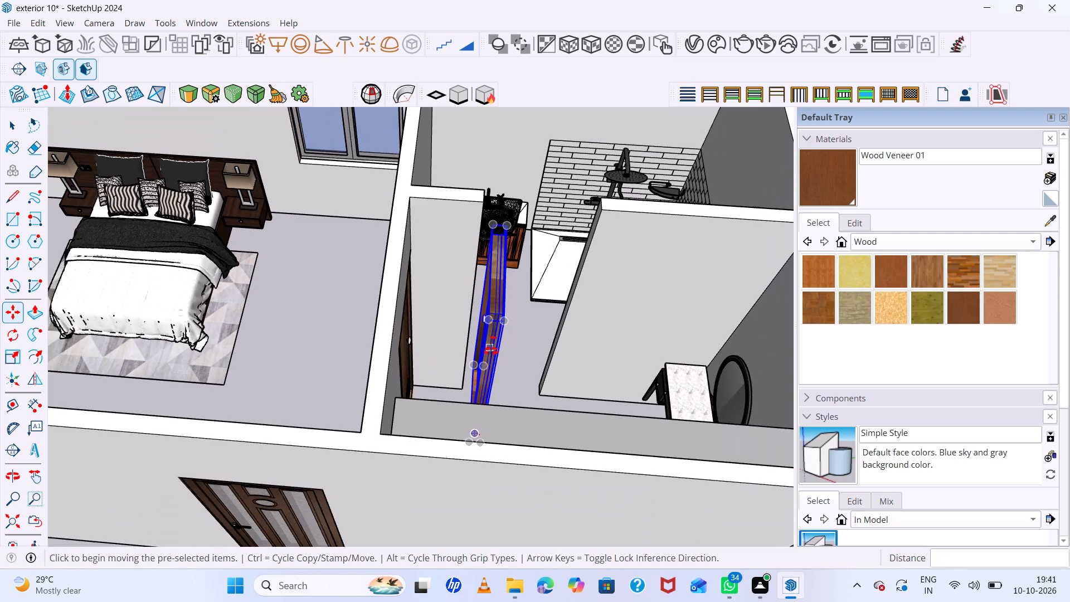
middle_drag(491, 351, 502, 400)
key(space)
text(q)
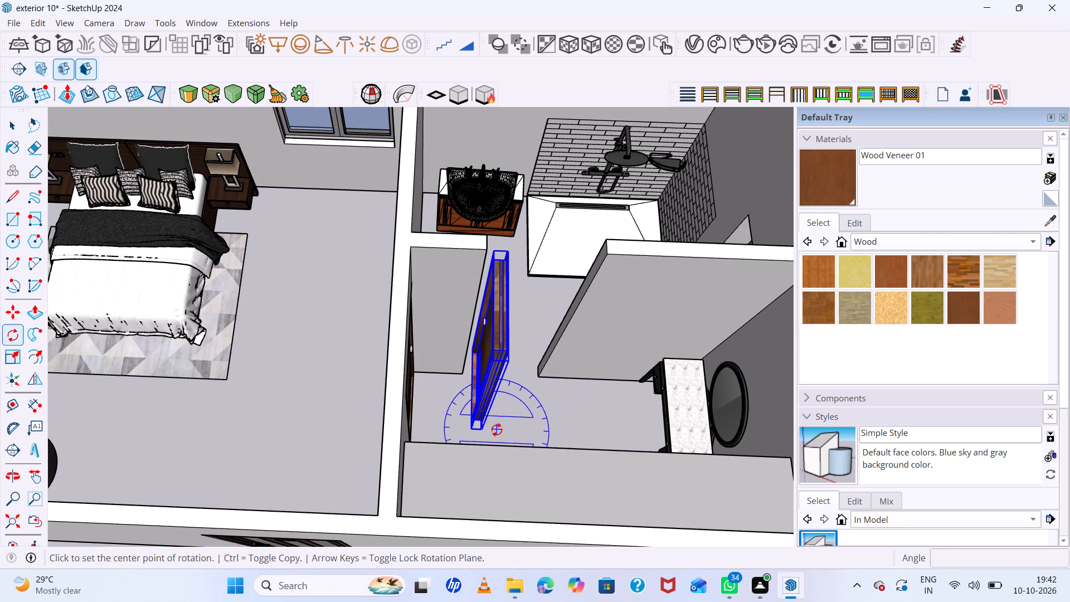
click(497, 430)
click(633, 434)
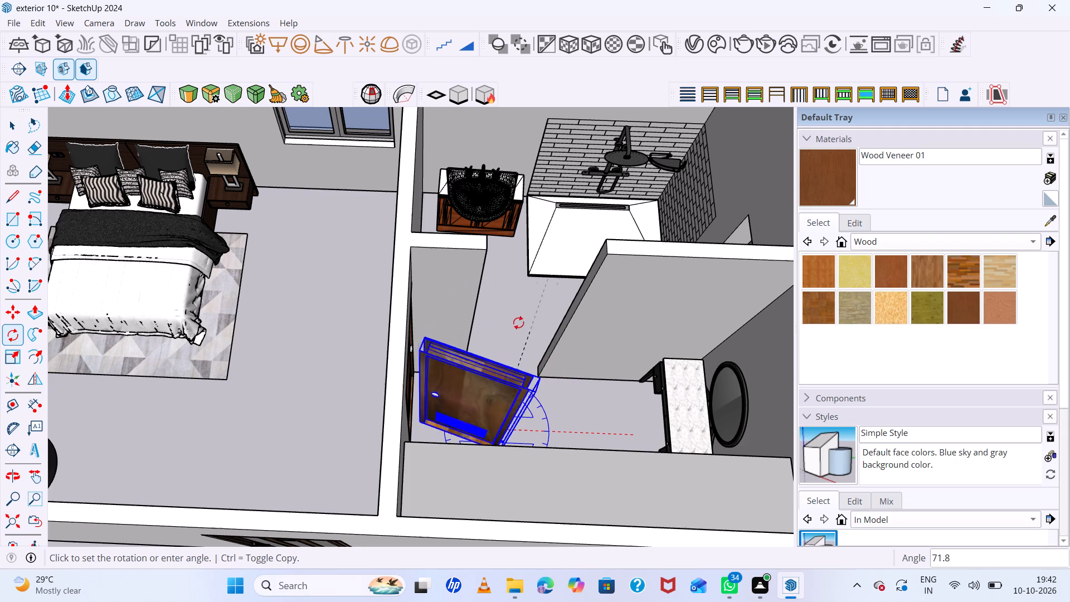
click(492, 312)
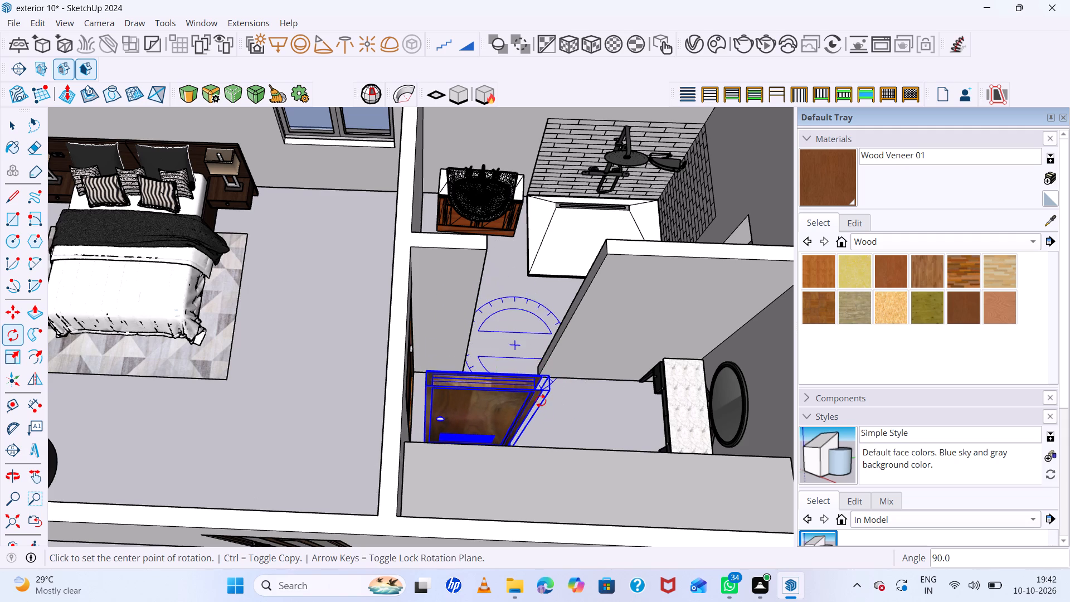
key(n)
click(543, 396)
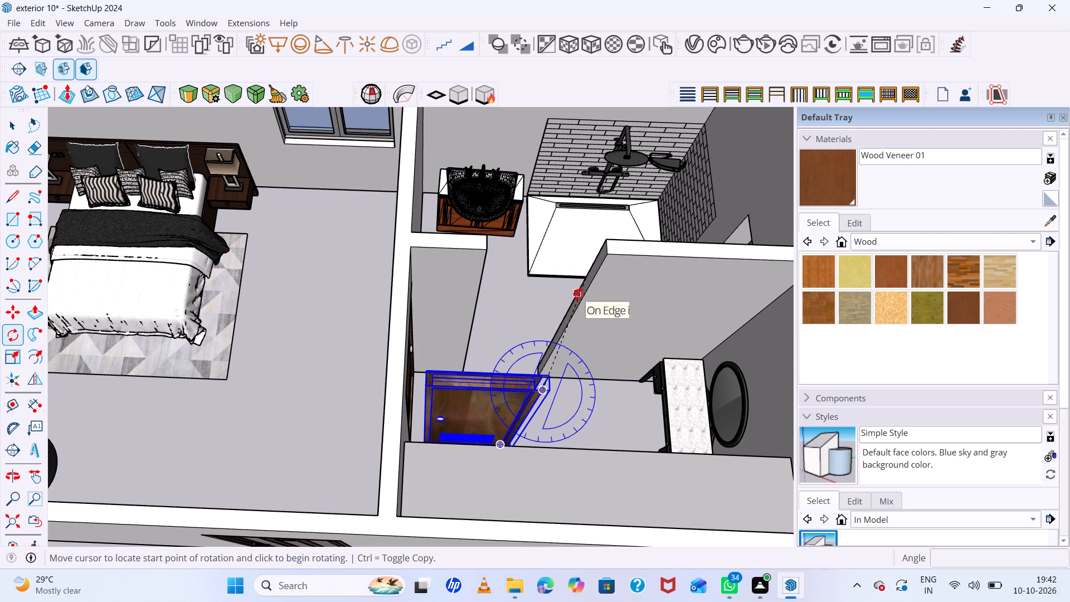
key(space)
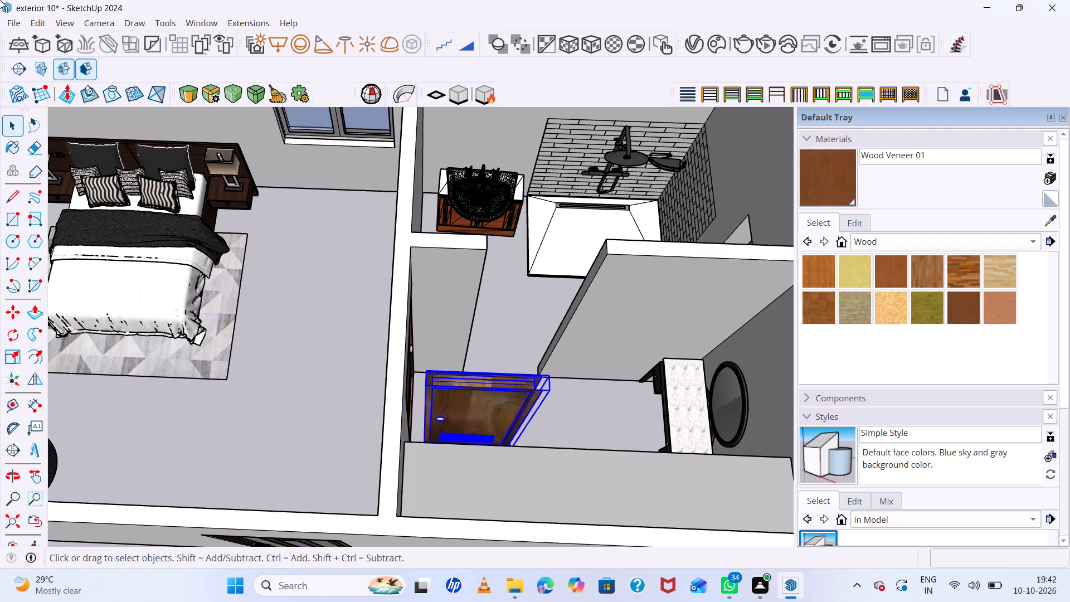
Draw a 2' 9" by about 5" rectangle bridging the wall tops across the bathroom doorway opening.
key(r)
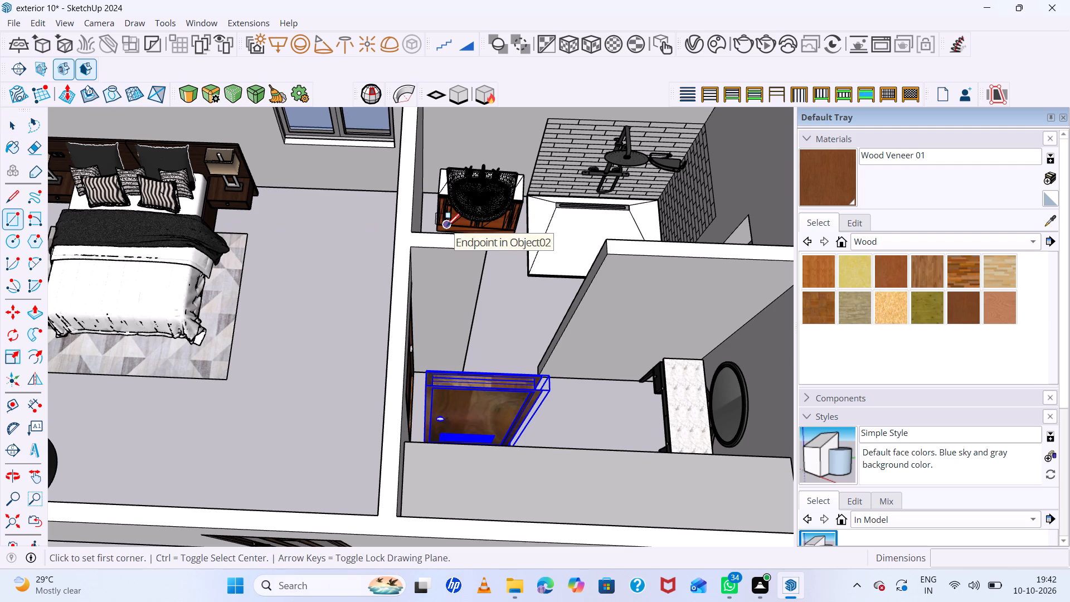
scroll(484, 255, up, 1)
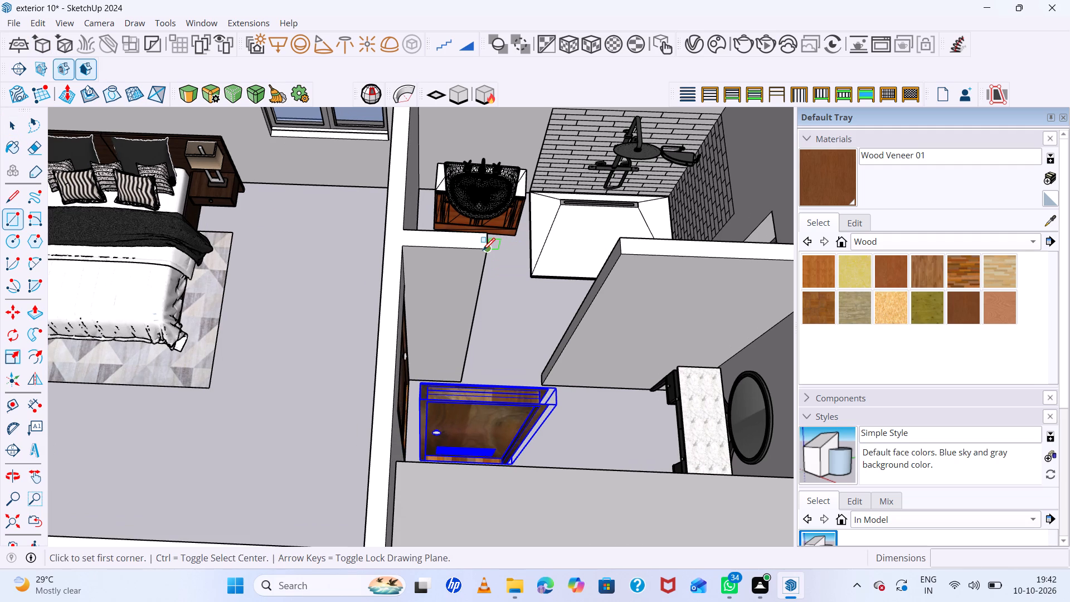
click(483, 250)
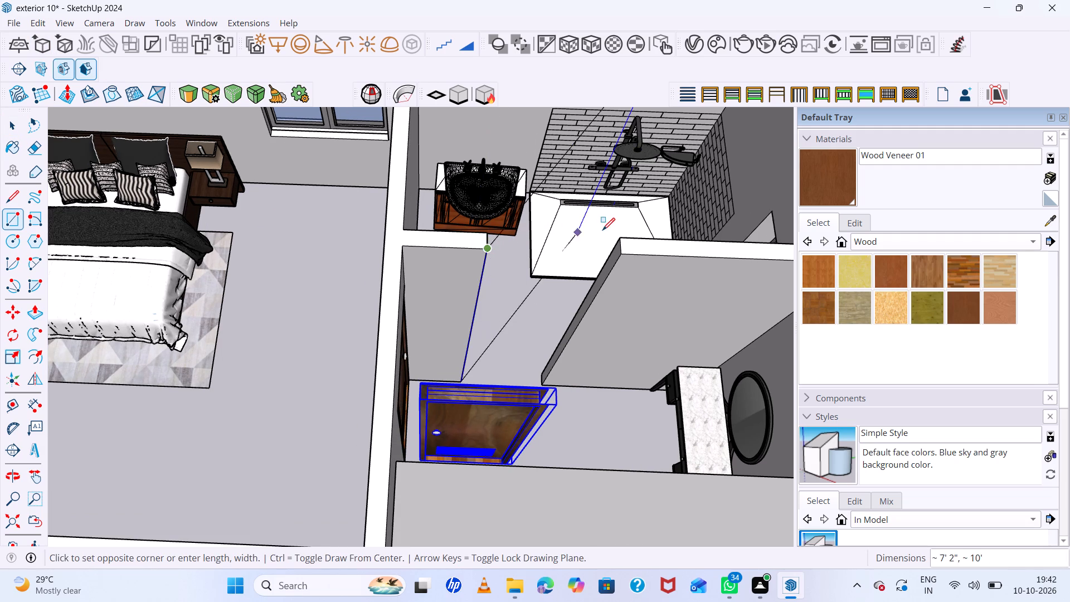
click(617, 241)
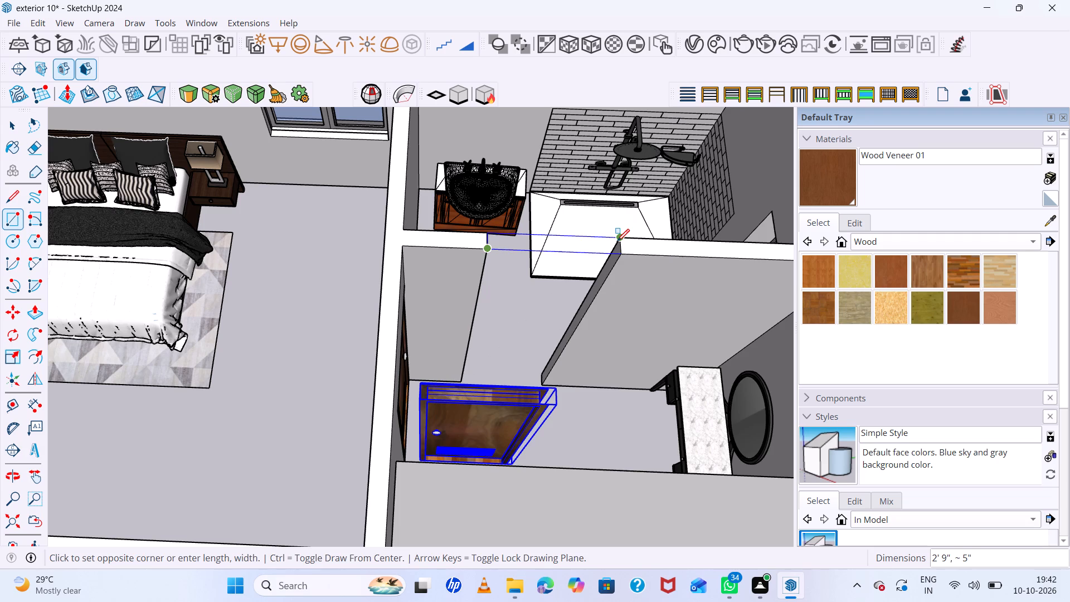
key(space)
Remove the two unwanted faces covering the dressing area and the bathroom.
click(617, 328)
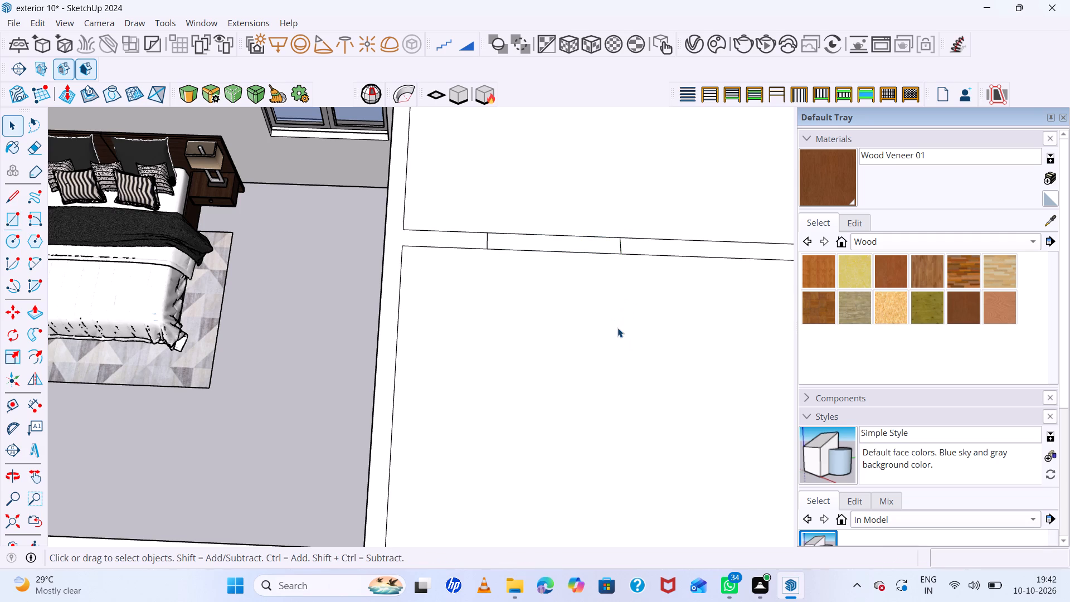
key(ctrl+x)
click(599, 172)
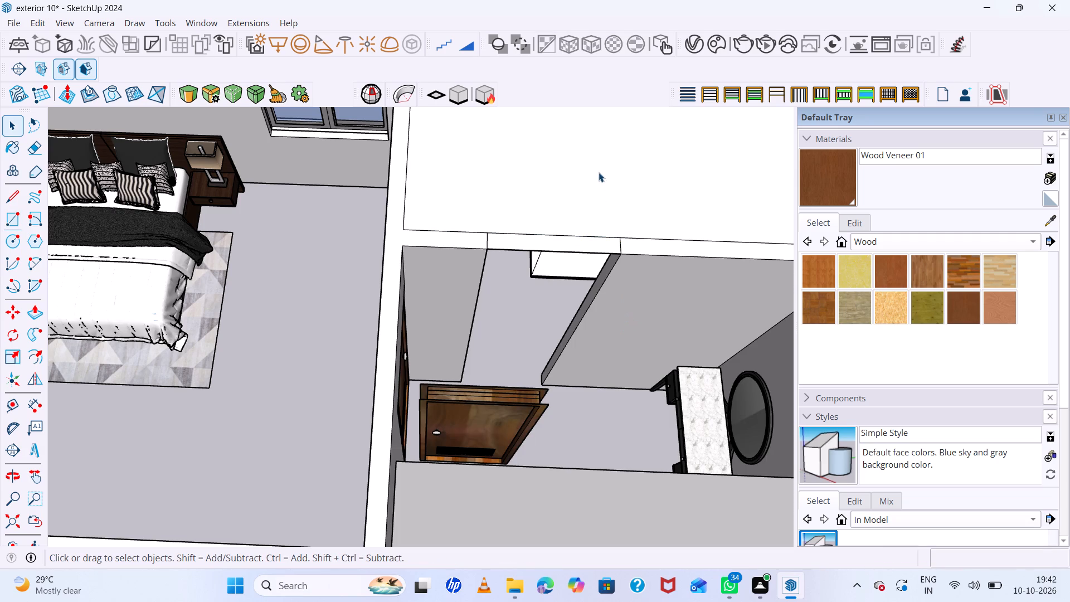
key(ctrl+x)
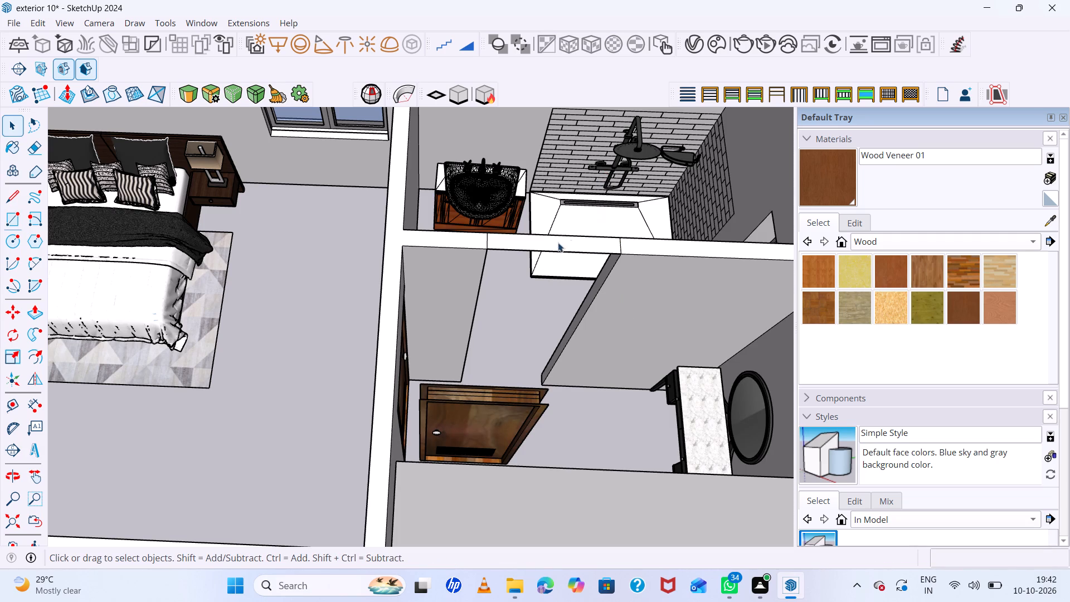
Push/Pull the bridging face down 1' 6" to form the lintel above the bathroom doorway.
key(p)
click(559, 245)
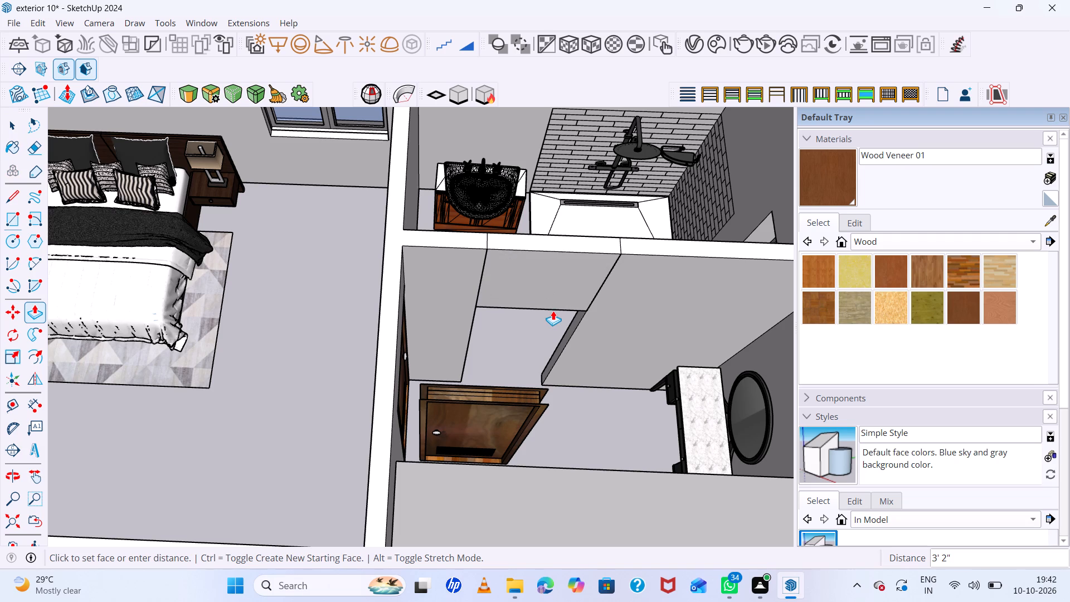
text(2')
key(BackSpace)
key(BackSpace)
key(BackSpace)
text(1'6")
key(Return)
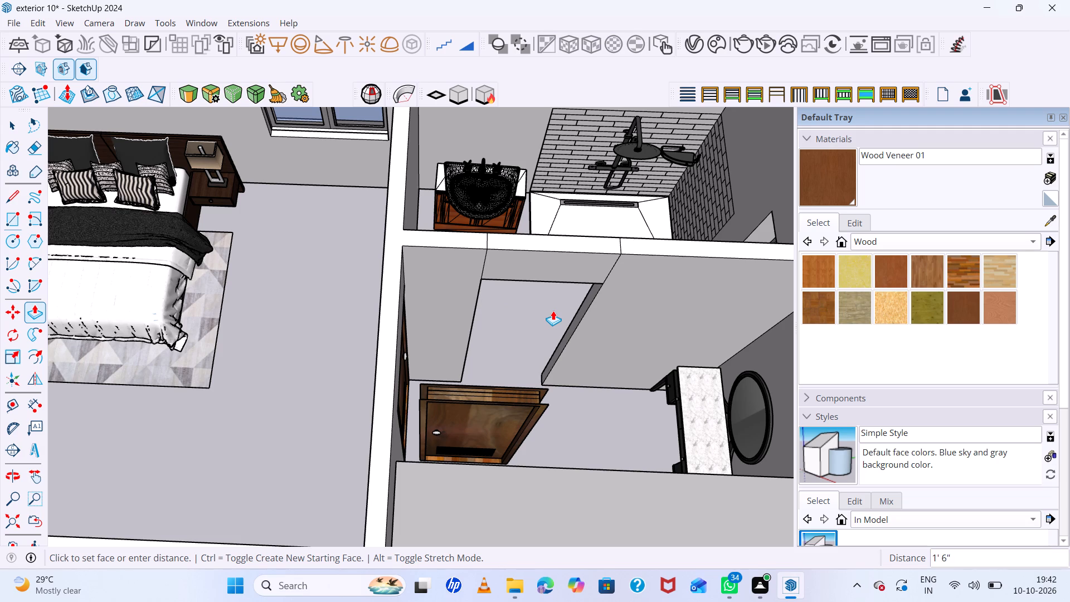
key(space)
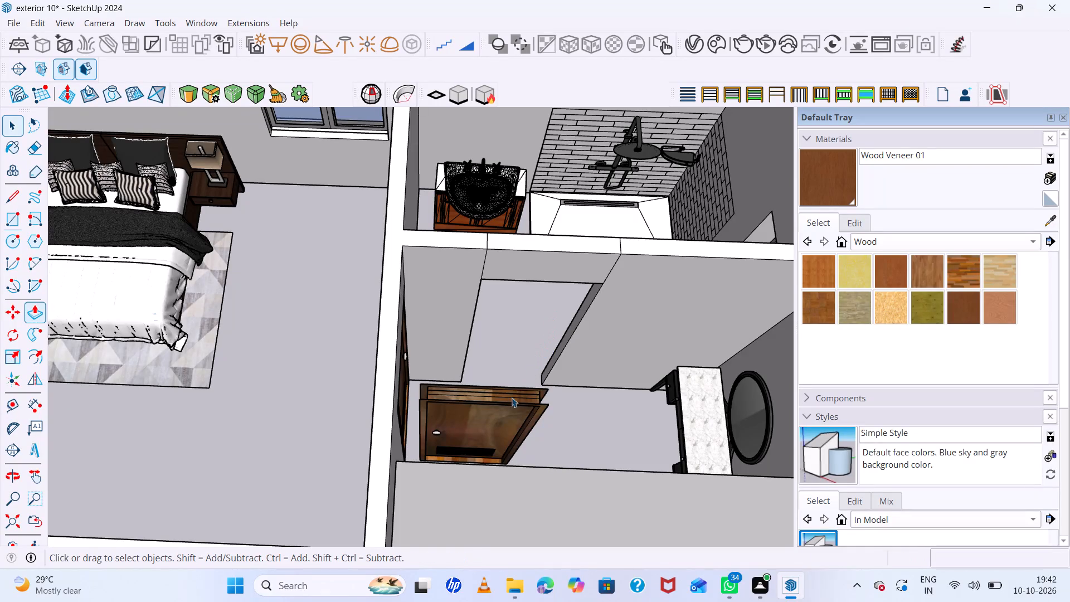
Move the copied wooden door about 3' by its bottom corner into the base corner of the bathroom doorway.
click(503, 422)
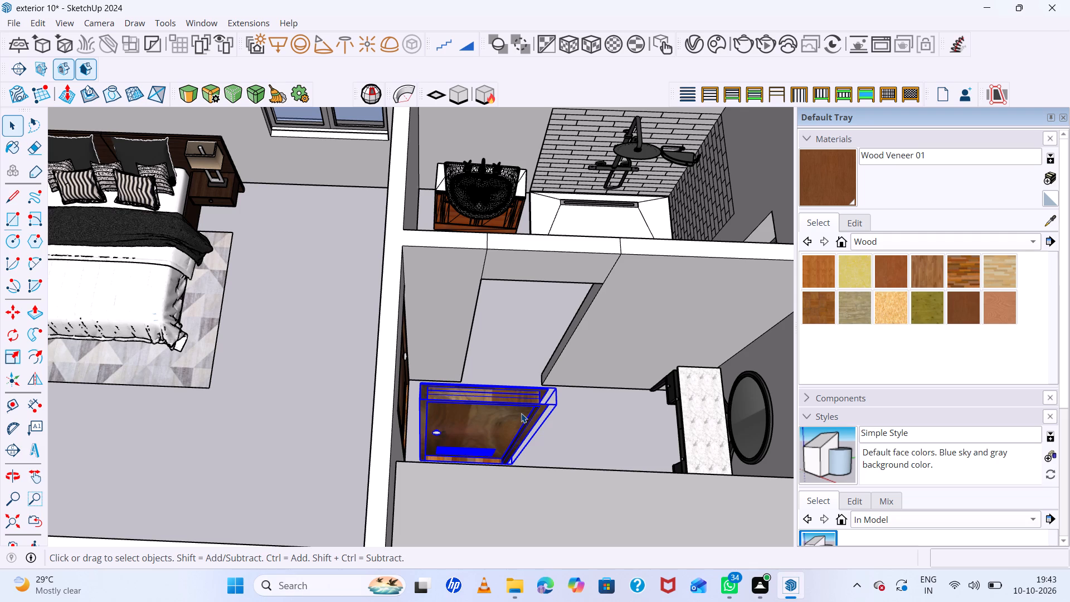
key(m)
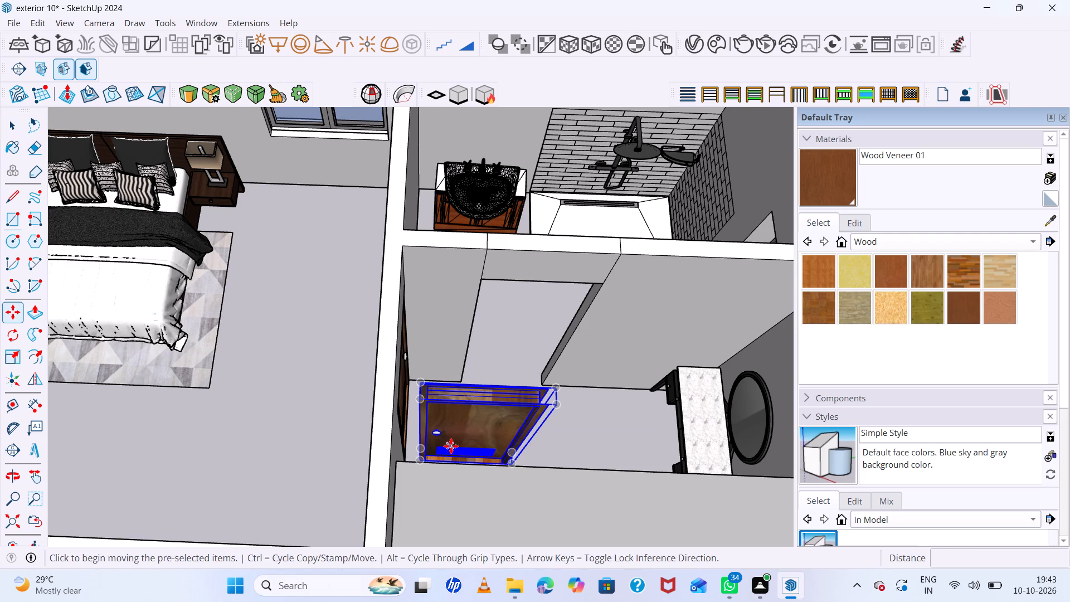
scroll(442, 410, down, 3)
scroll(460, 431, up, 13)
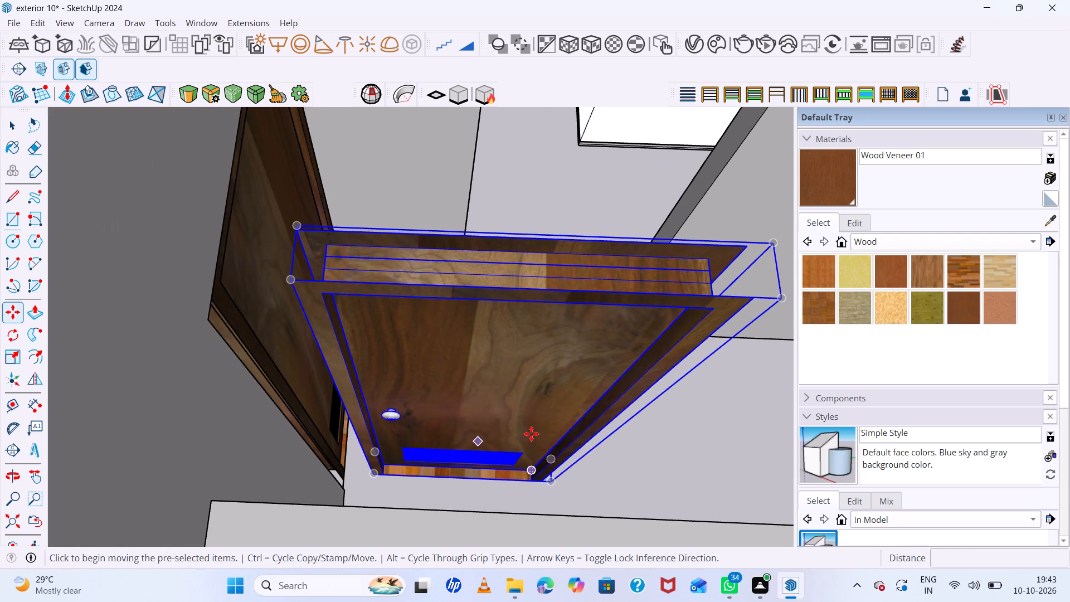
click(374, 481)
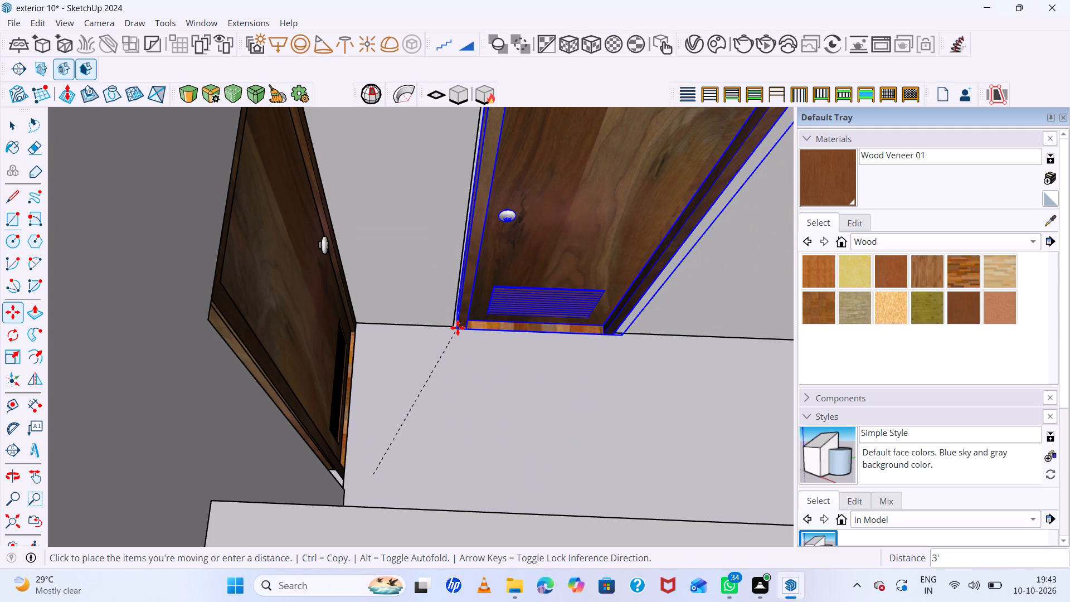
click(454, 328)
Scale the bathroom door to about 0.94 in depth and 1.06 in height so it meets the lintel.
scroll(459, 406, down, 9)
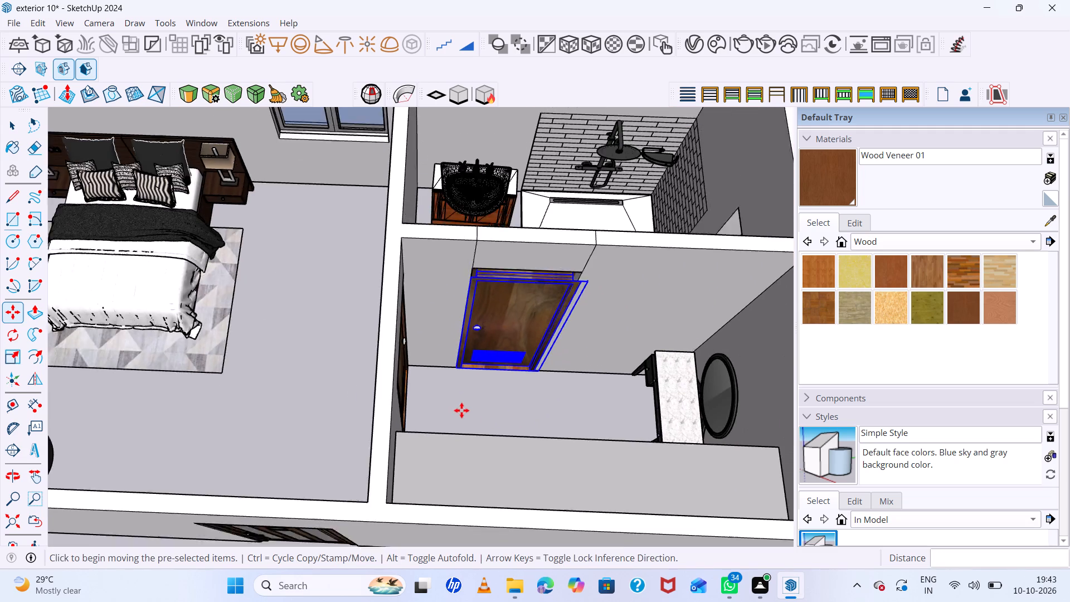
scroll(526, 319, up, 6)
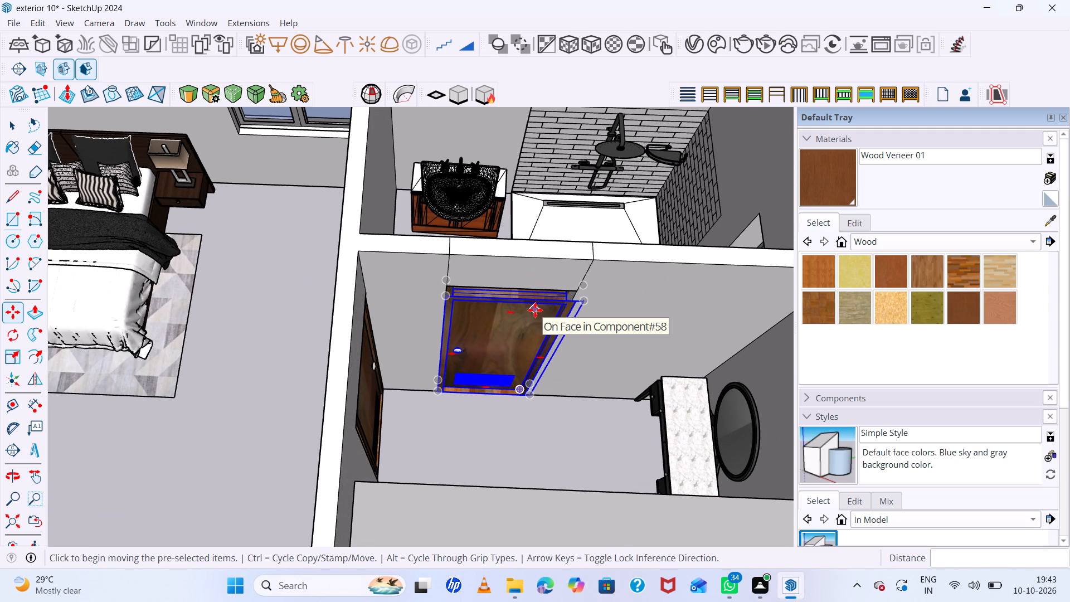
key(s)
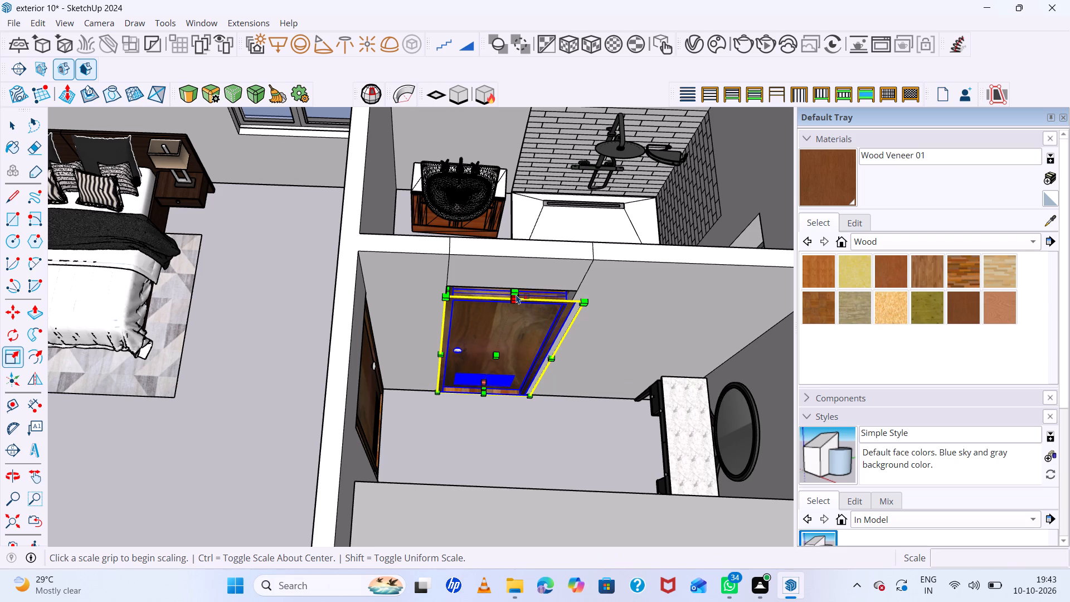
scroll(515, 300, up, 9)
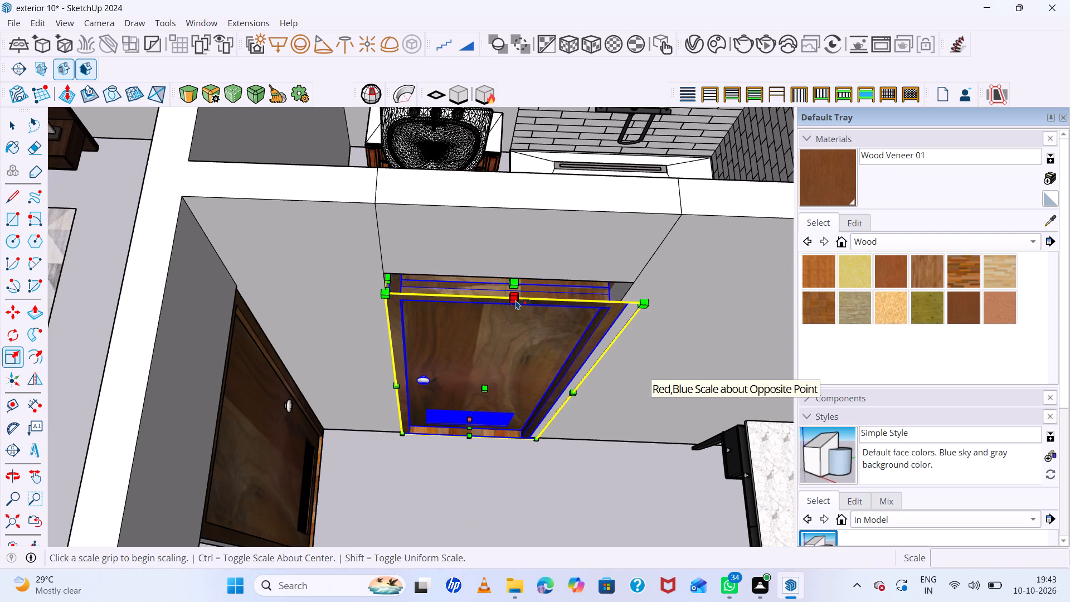
click(515, 300)
click(518, 279)
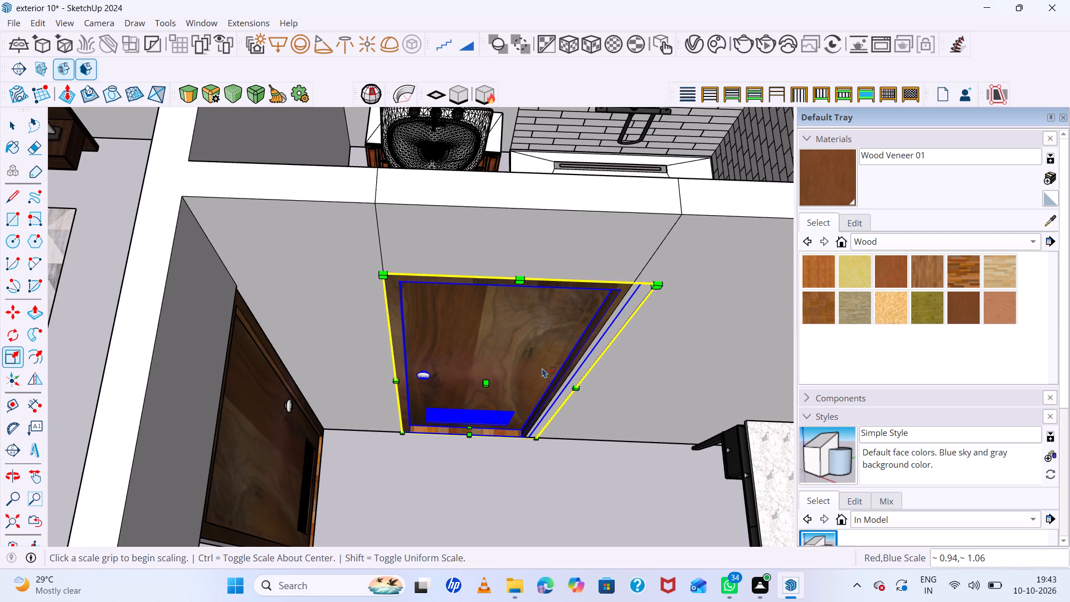
key(space)
click(562, 475)
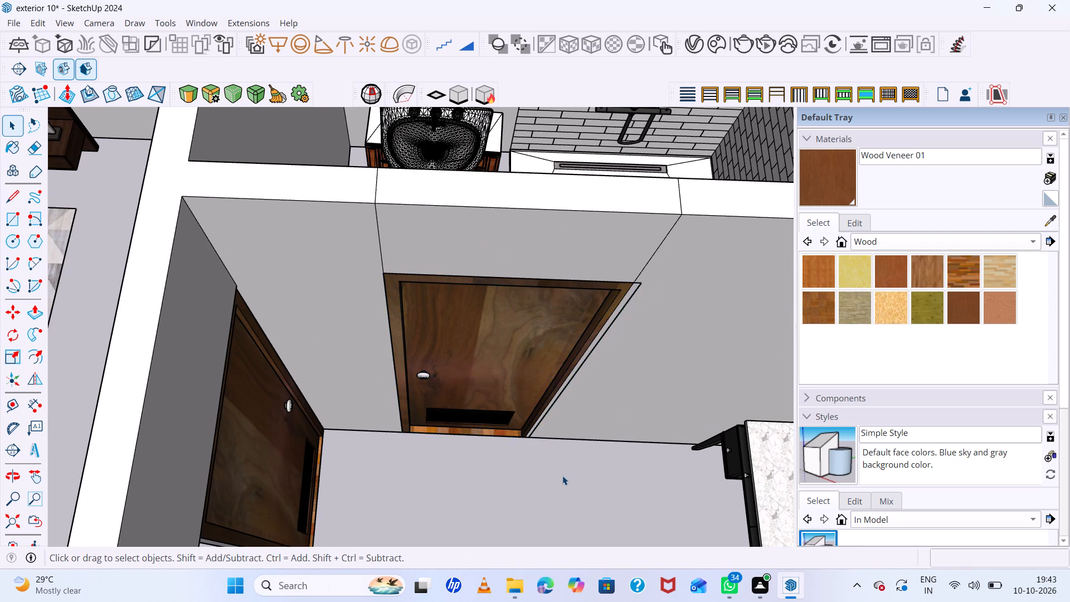
Erase the seam lines between the lintel and the adjoining walls on the dressing-side face and wall top.
scroll(562, 475, down, 8)
scroll(562, 475, up, 6)
middle_click(562, 475)
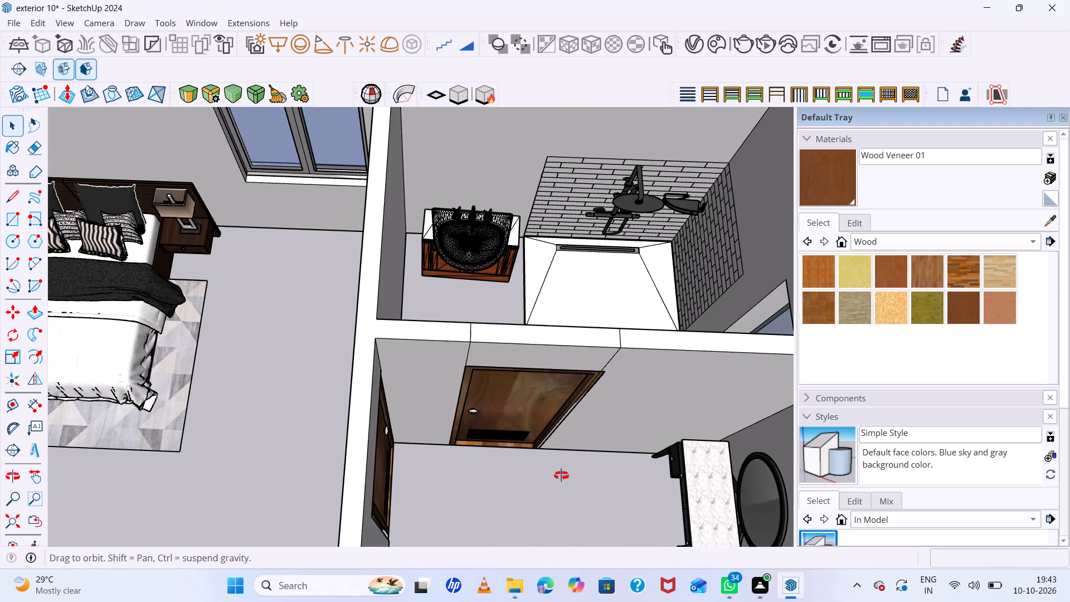
key(e)
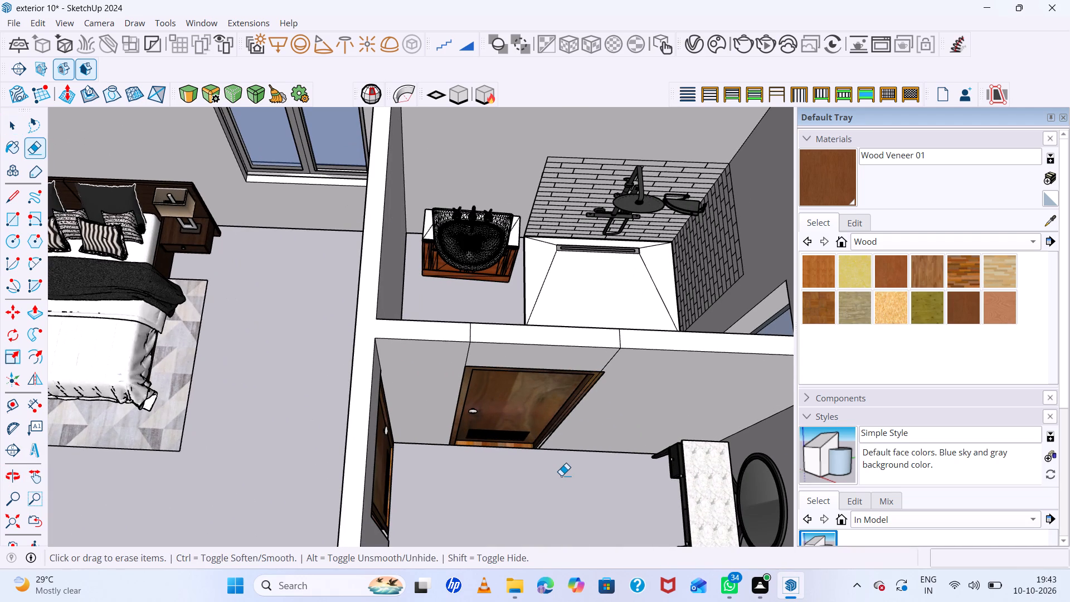
drag(629, 361, 589, 365)
drag(475, 352, 439, 353)
drag(499, 336, 469, 337)
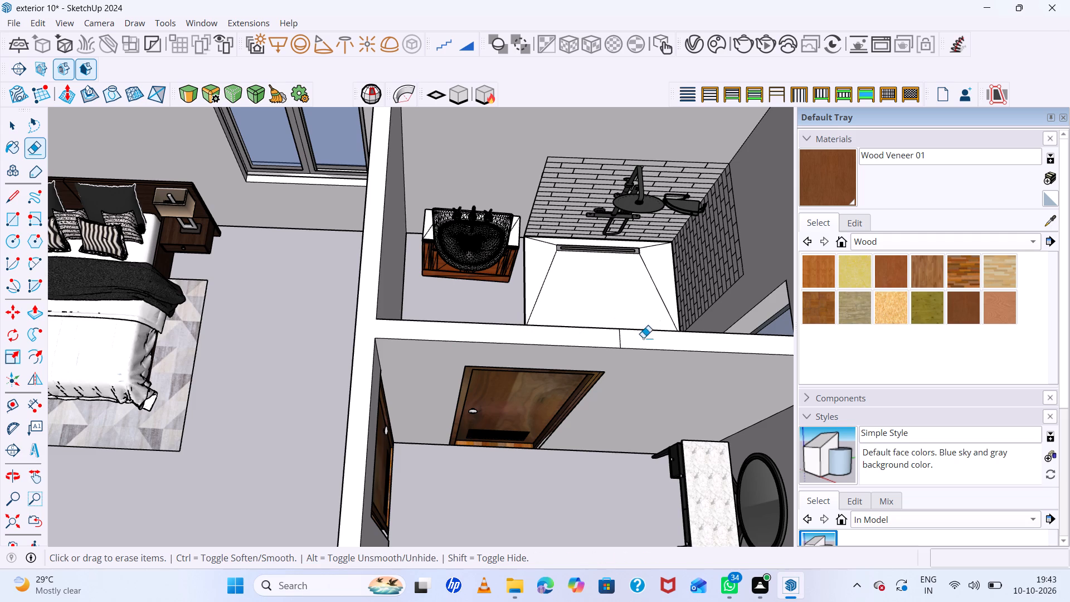
drag(636, 339, 625, 339)
scroll(539, 320, down, 8)
middle_drag(539, 320, 553, 382)
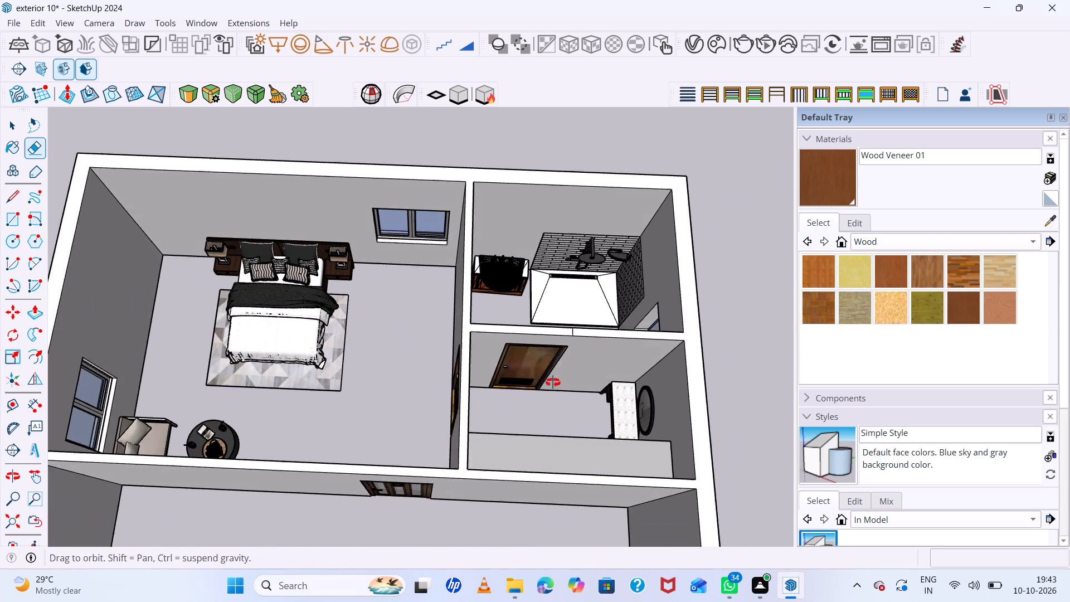
middle_drag(553, 382, 557, 392)
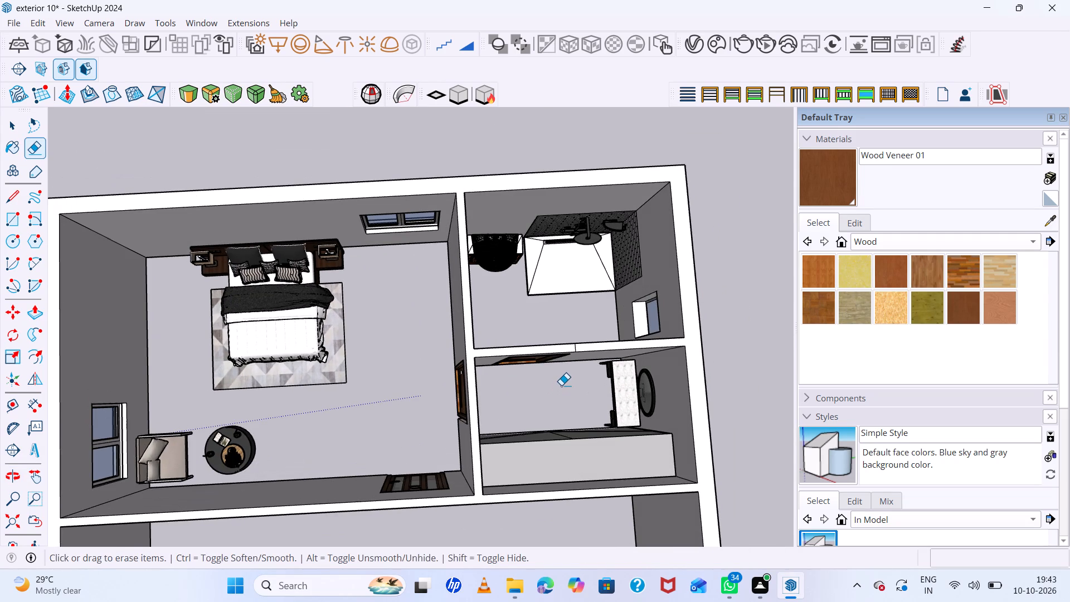
scroll(561, 385, up, 3)
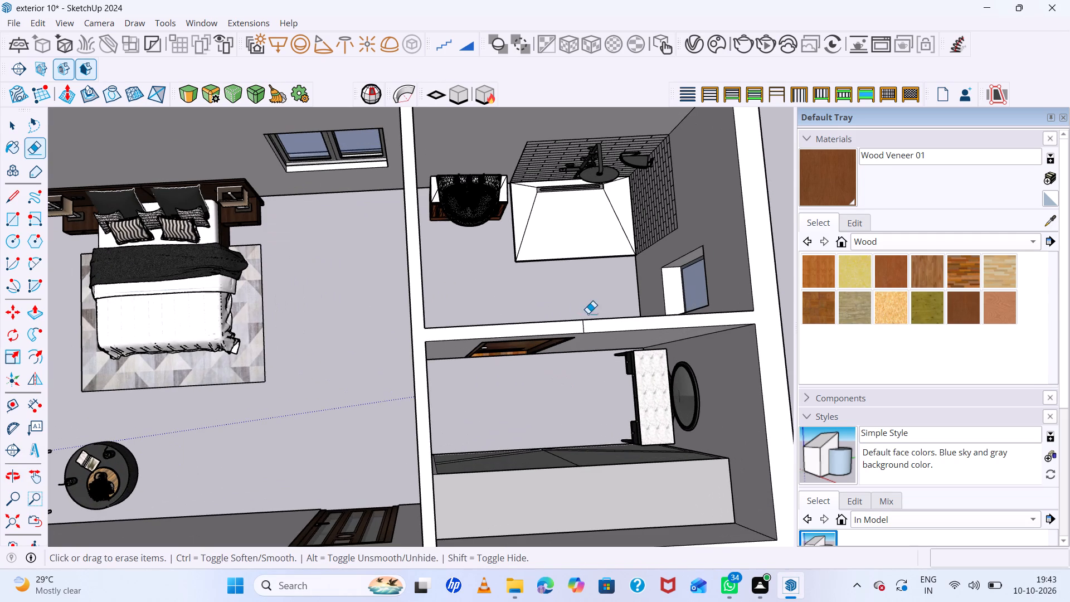
click(582, 327)
scroll(577, 318, down, 3)
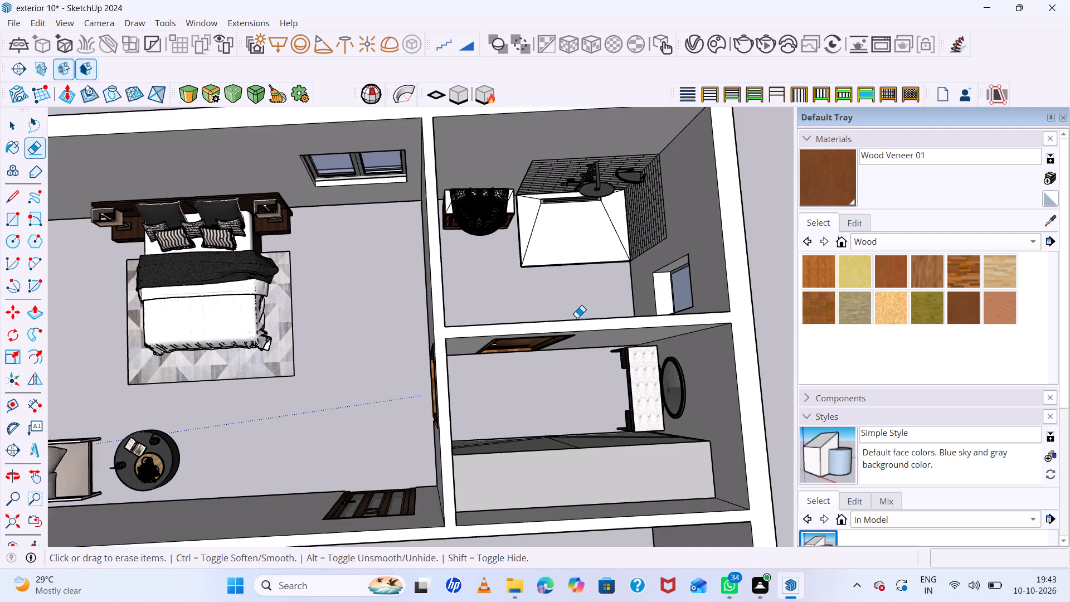
Erase the two vertical seam lines between the lintel and the adjoining walls on the bathroom-side face above the door.
scroll(577, 318, down, 5)
middle_drag(575, 317, 620, 445)
middle_click(620, 445)
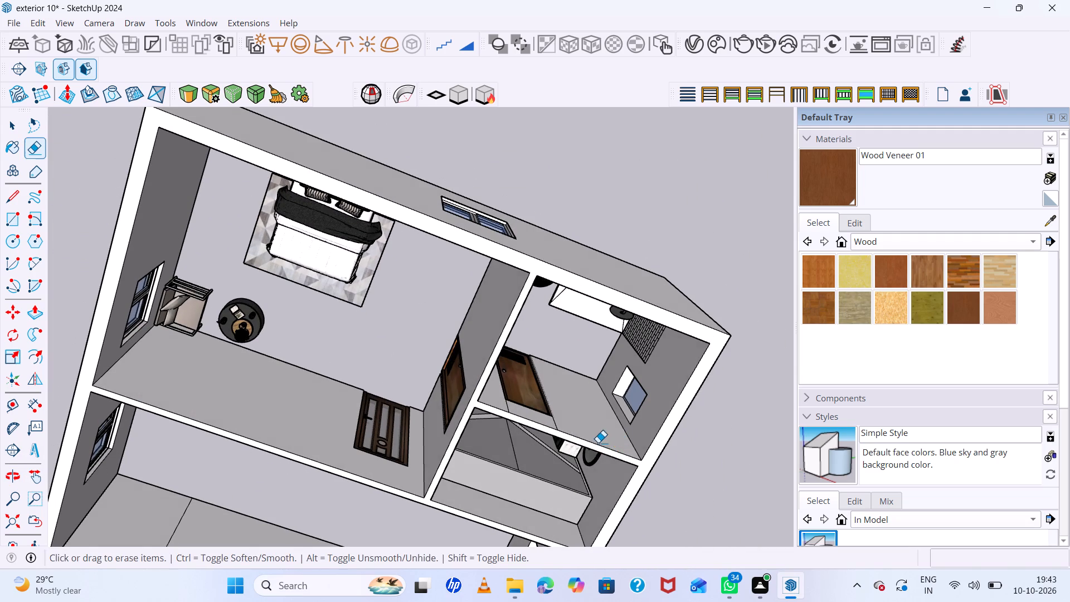
scroll(569, 441, up, 9)
click(552, 414)
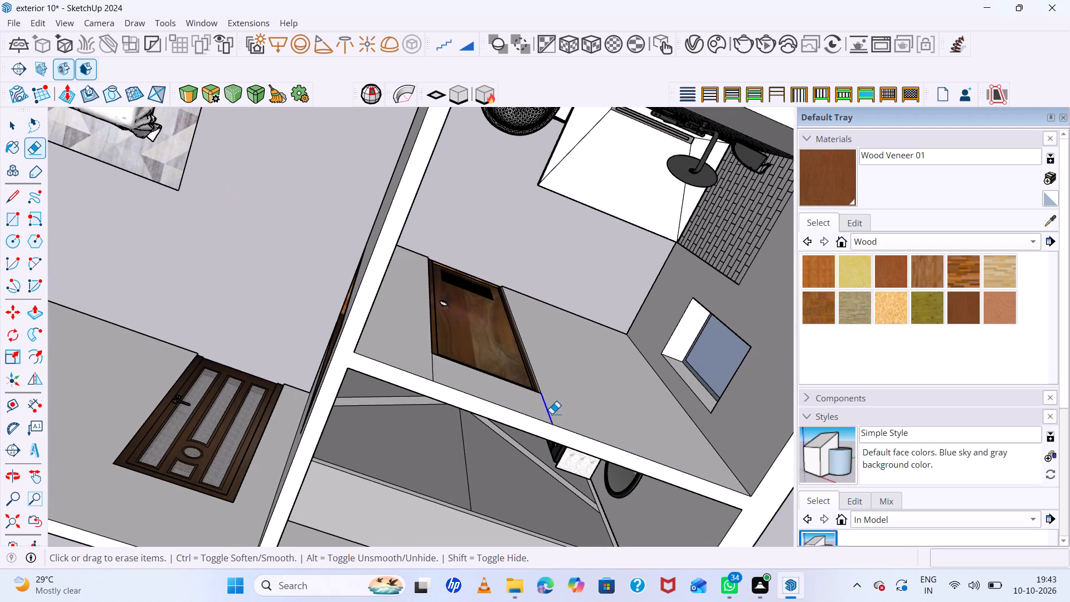
double_click(440, 372)
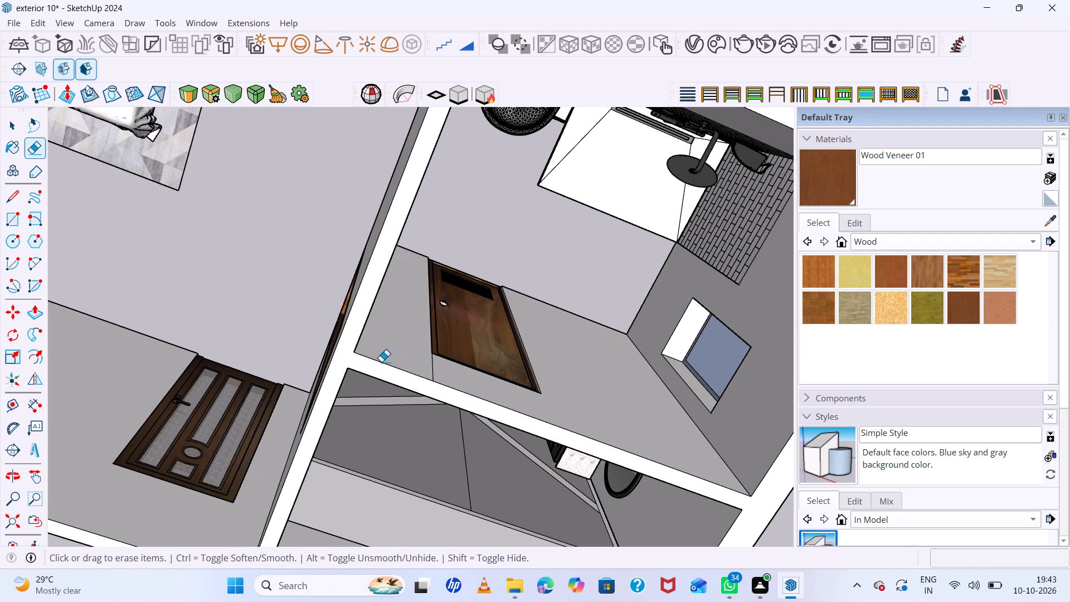
click(425, 368)
click(434, 368)
Examine the upper floor's rooms from above, including the unfurnished hall beyond the bedroom, alongside the reference floor plans.
scroll(445, 372, down, 19)
scroll(592, 385, down, 5)
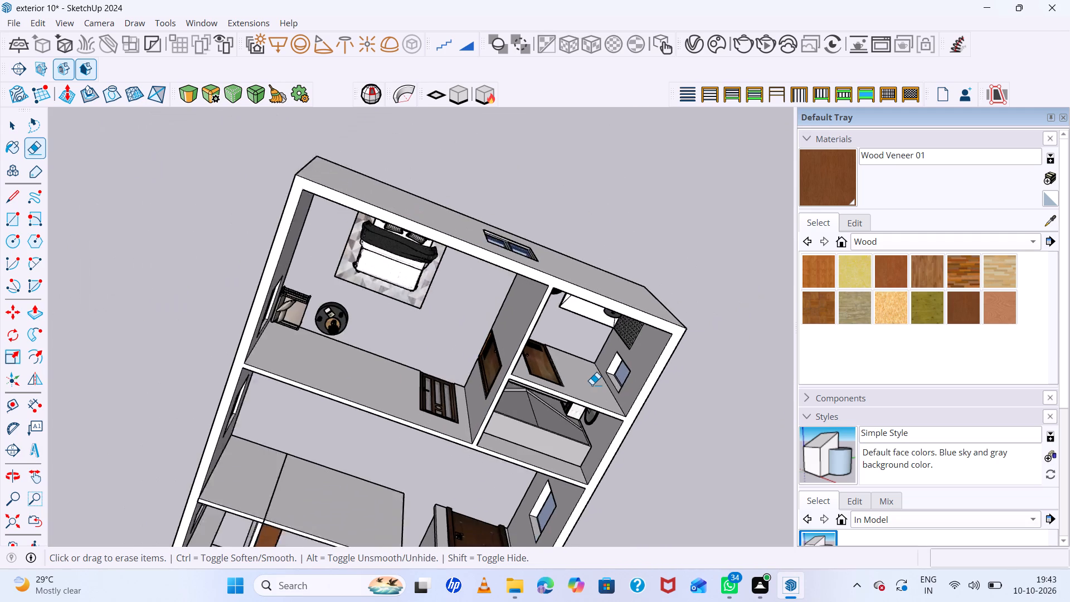
scroll(592, 385, down, 1)
middle_drag(622, 449, 604, 334)
middle_click(604, 334)
scroll(604, 407, up, 11)
middle_drag(631, 452, 630, 451)
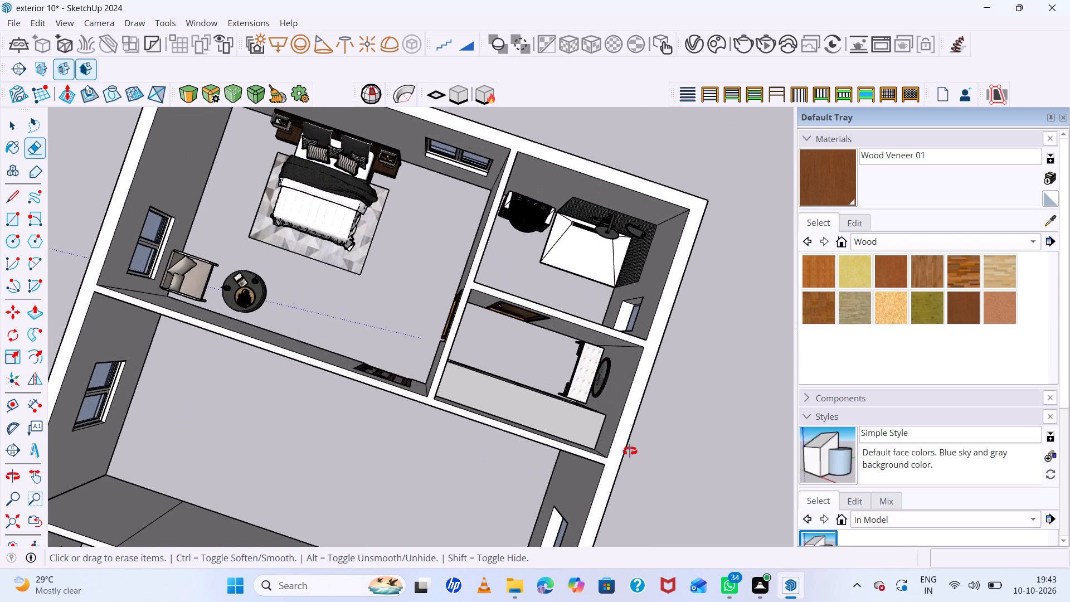
middle_drag(630, 451, 649, 366)
scroll(643, 393, up, 1)
scroll(639, 351, down, 12)
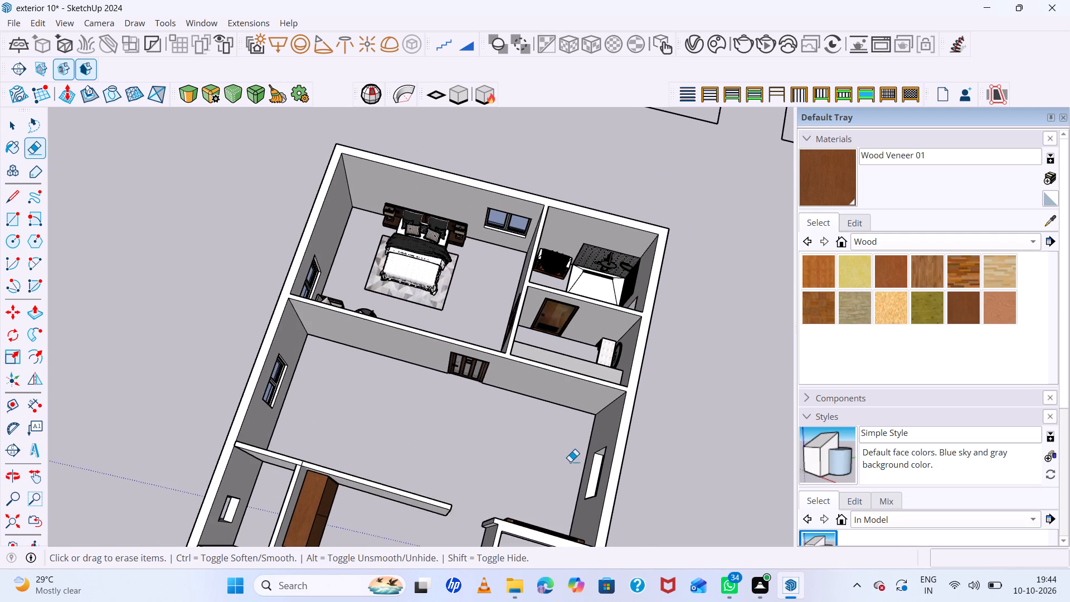
scroll(568, 463, up, 6)
scroll(578, 445, down, 6)
middle_drag(591, 435, 619, 377)
scroll(616, 444, up, 5)
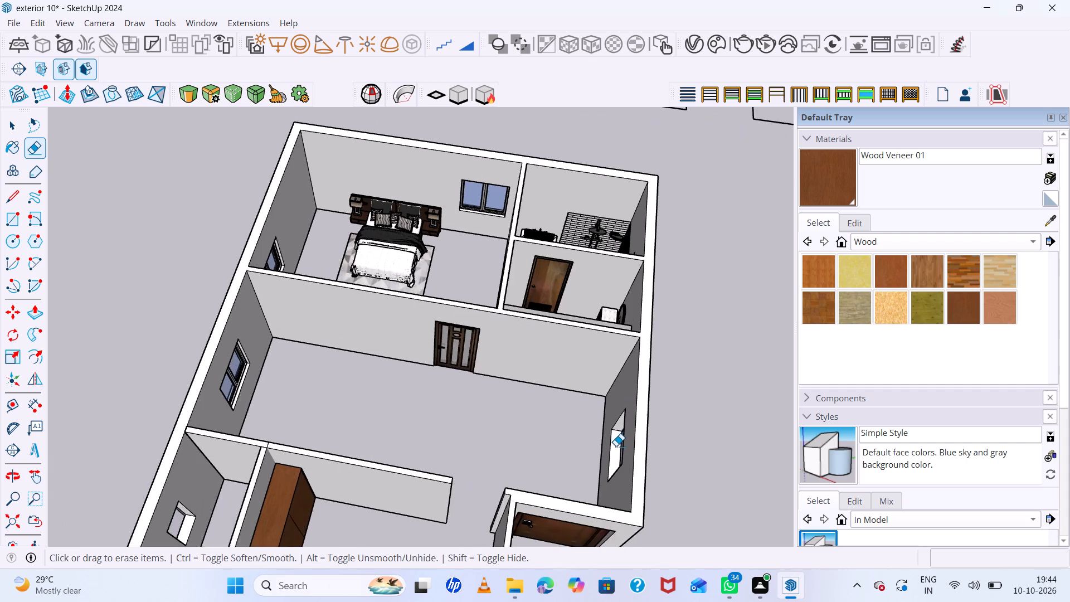
scroll(616, 449, up, 12)
scroll(649, 446, down, 7)
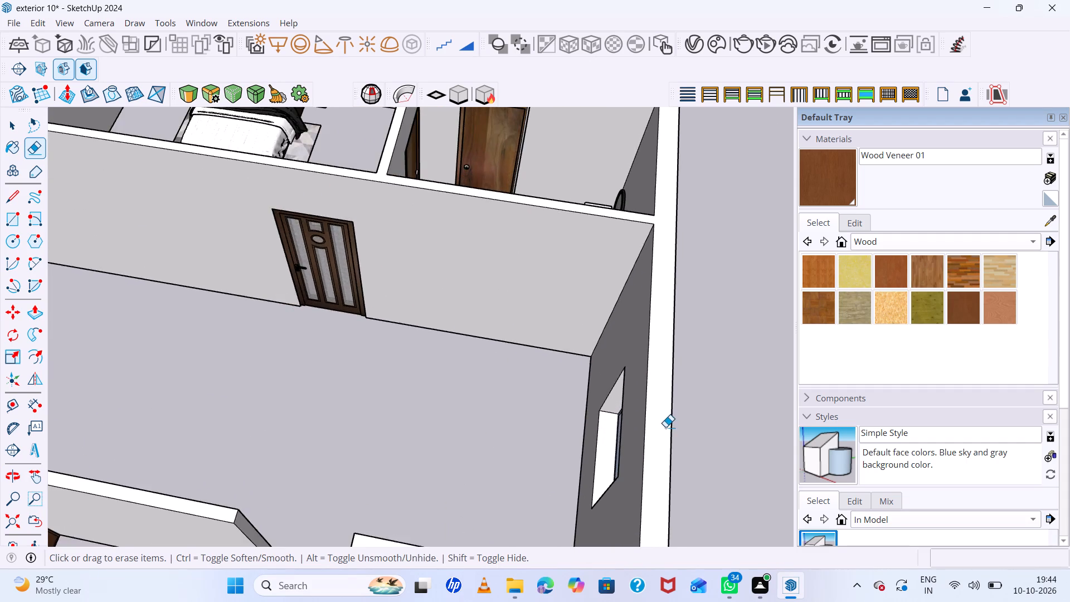
scroll(665, 427, down, 17)
scroll(667, 421, down, 9)
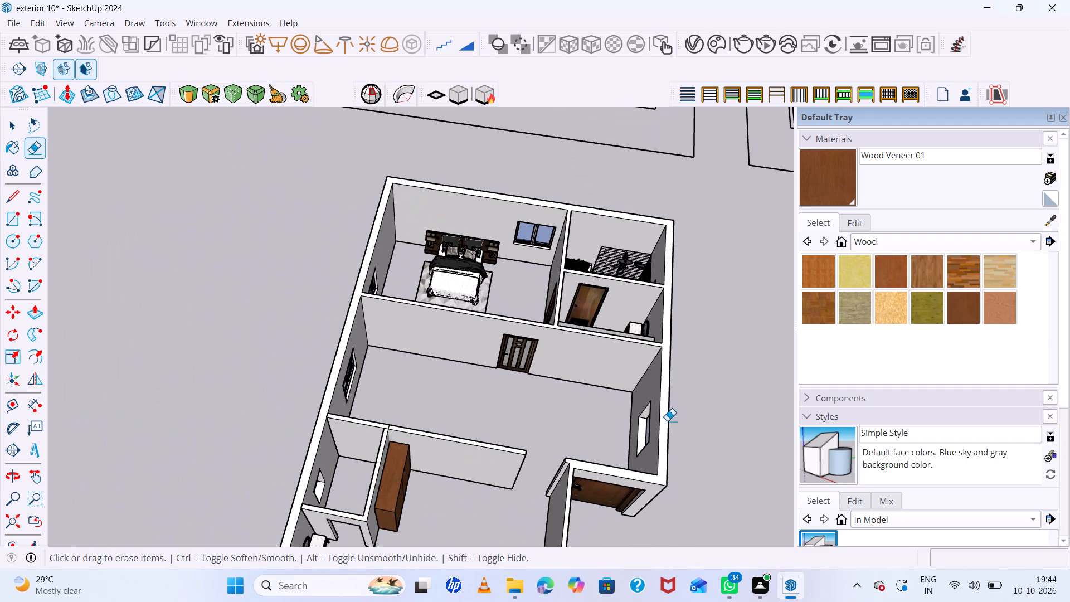
scroll(667, 421, down, 16)
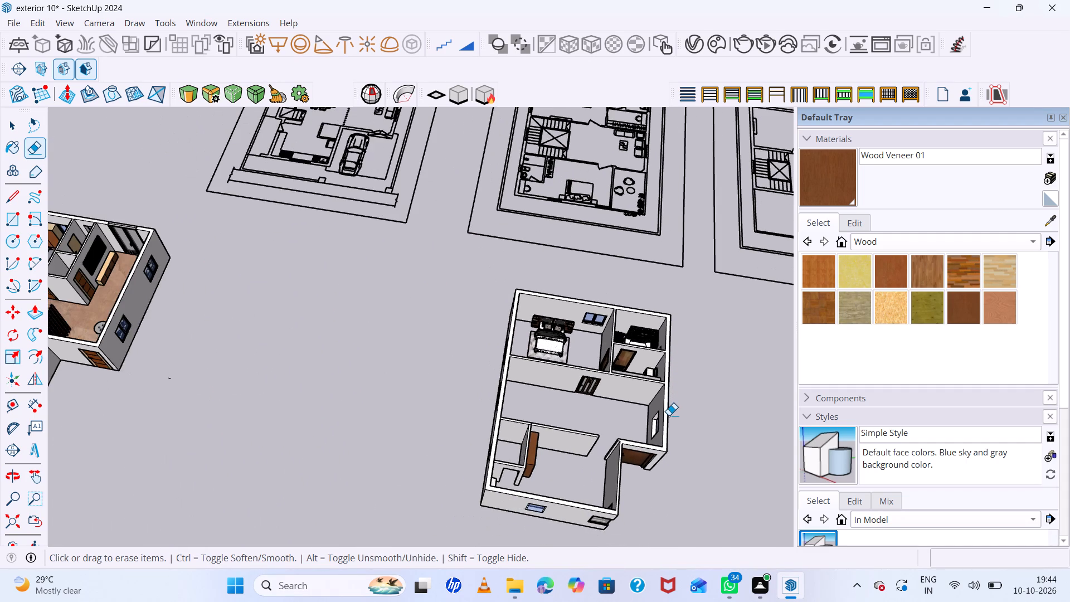
scroll(669, 415, down, 5)
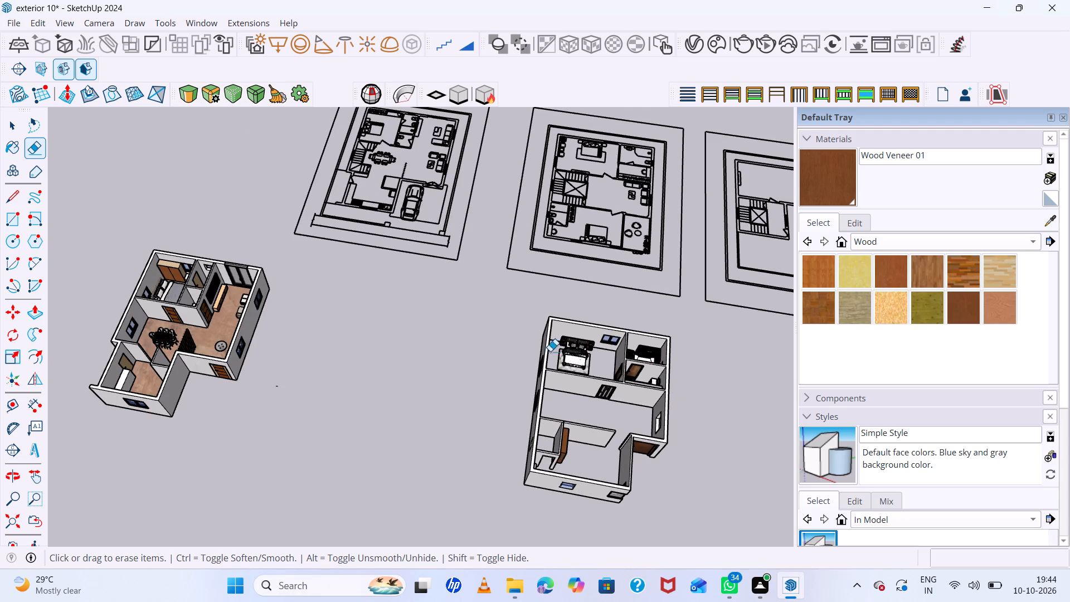
Open the 3D Warehouse and search it for "sofa".
double_click(204, 21)
key(Escape)
key(space)
scroll(656, 173, up, 8)
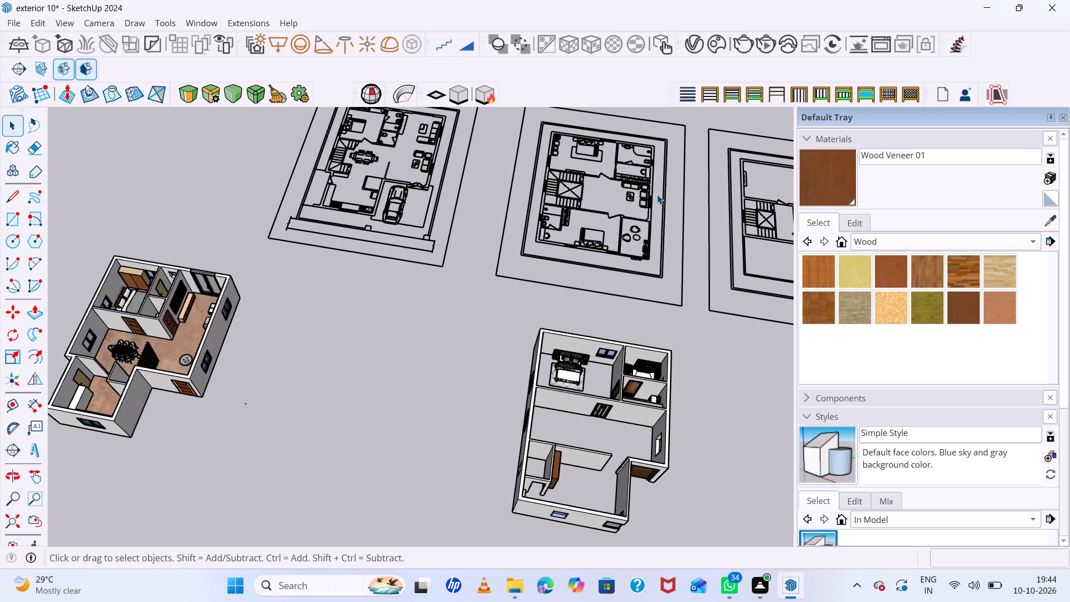
scroll(657, 195, up, 4)
double_click(190, 20)
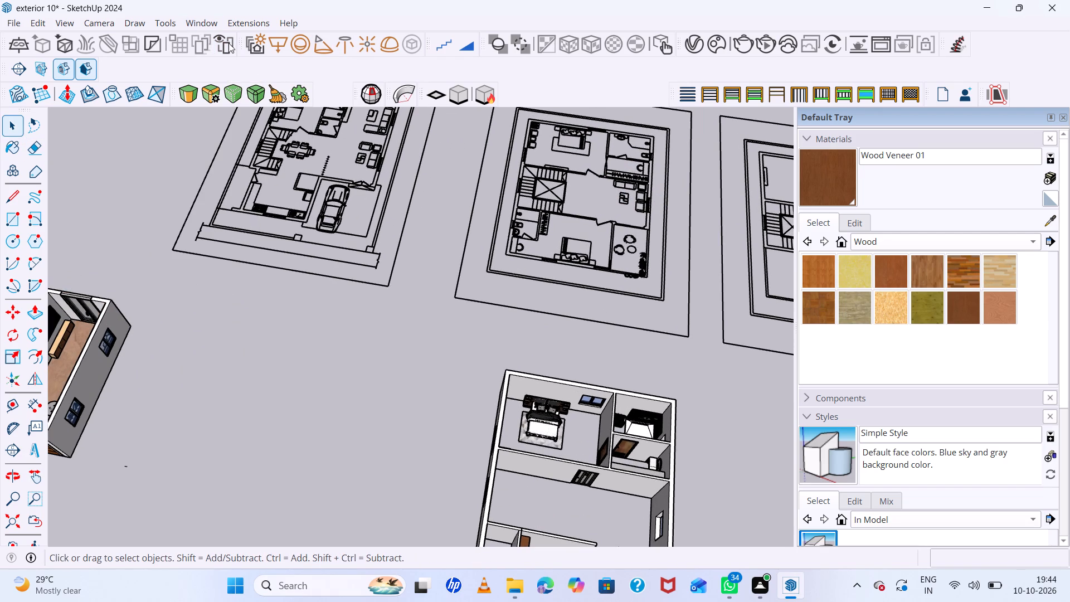
click(211, 24)
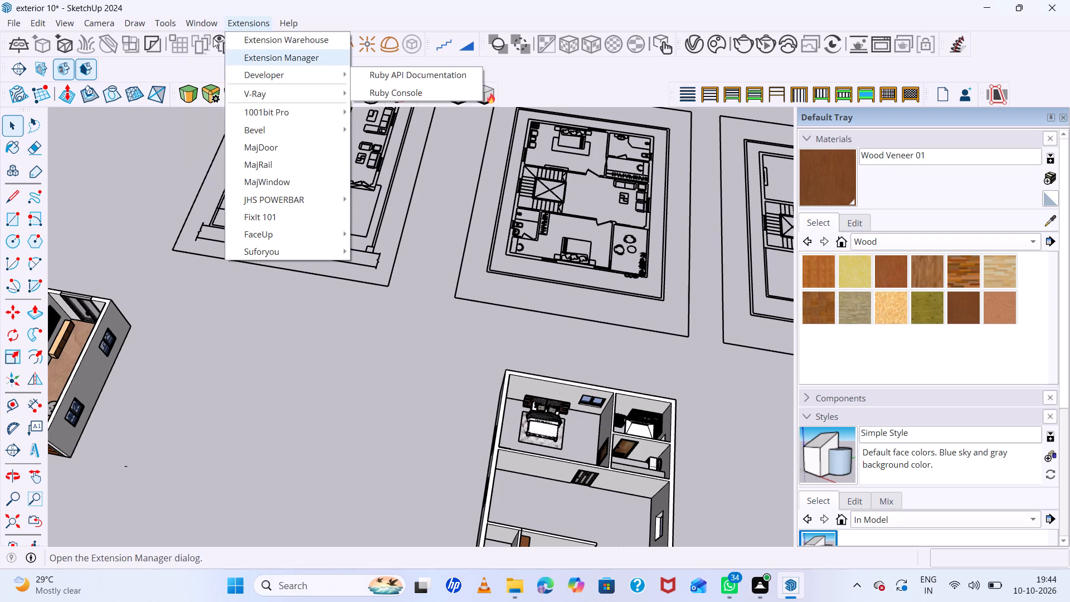
click(198, 26)
click(198, 26)
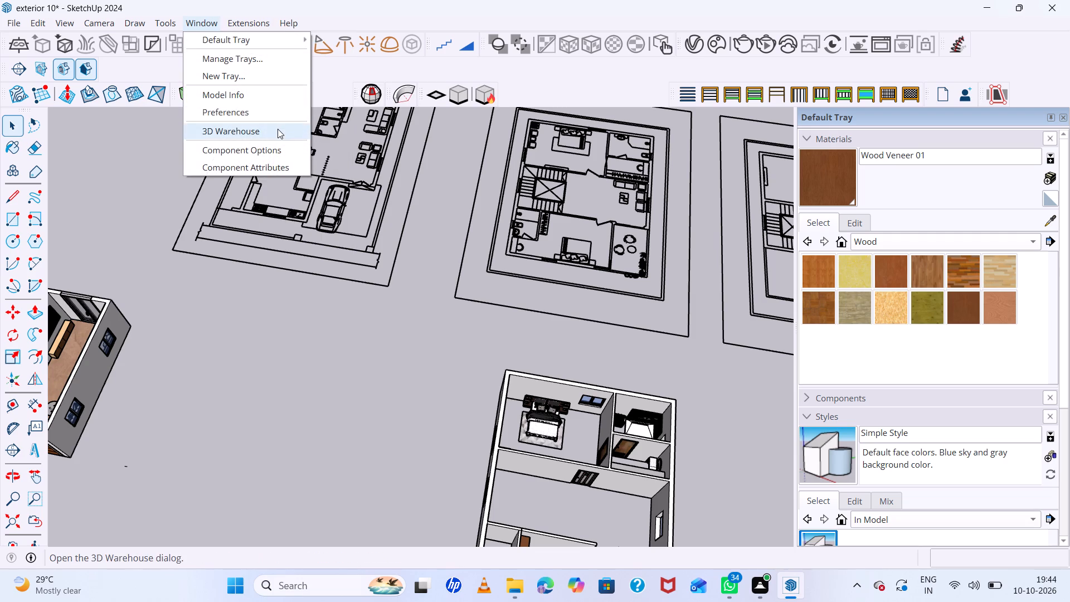
click(278, 129)
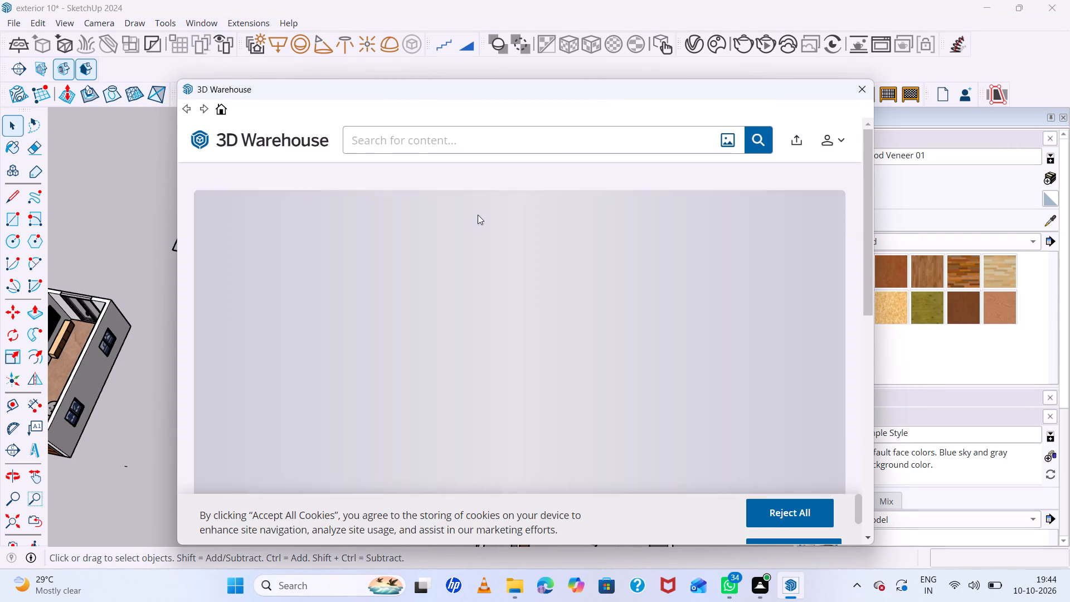
click(396, 139)
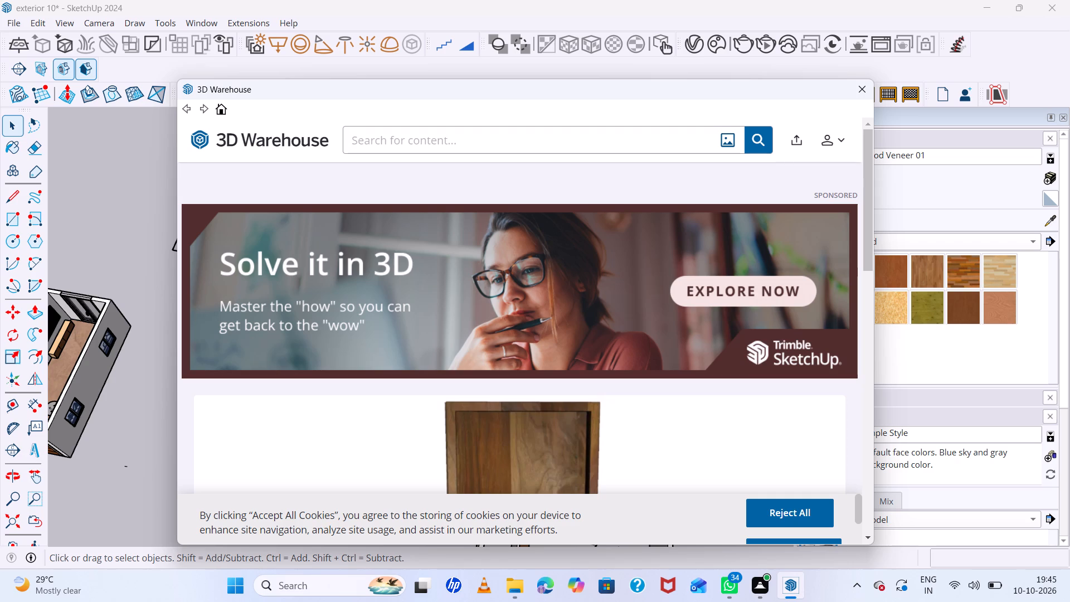
key(s)
key(o)
text(fa)
key(space)
key(Return)
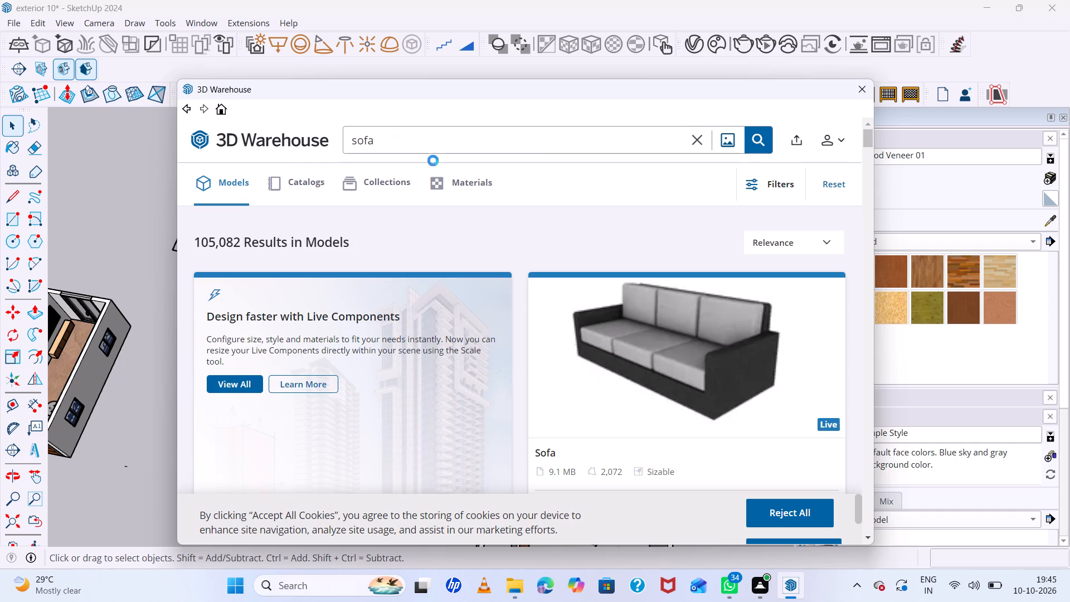
Browse the 3D Warehouse sofa results for a model that suits the seating area drawn on the upper-floor plan.
scroll(528, 324, down, 14)
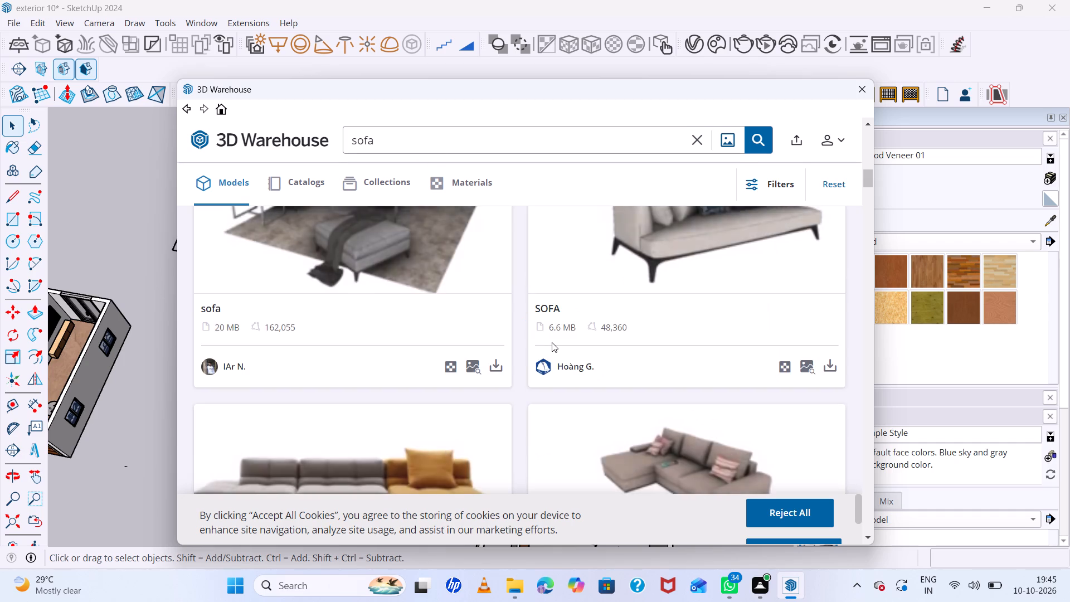
scroll(552, 342, down, 6)
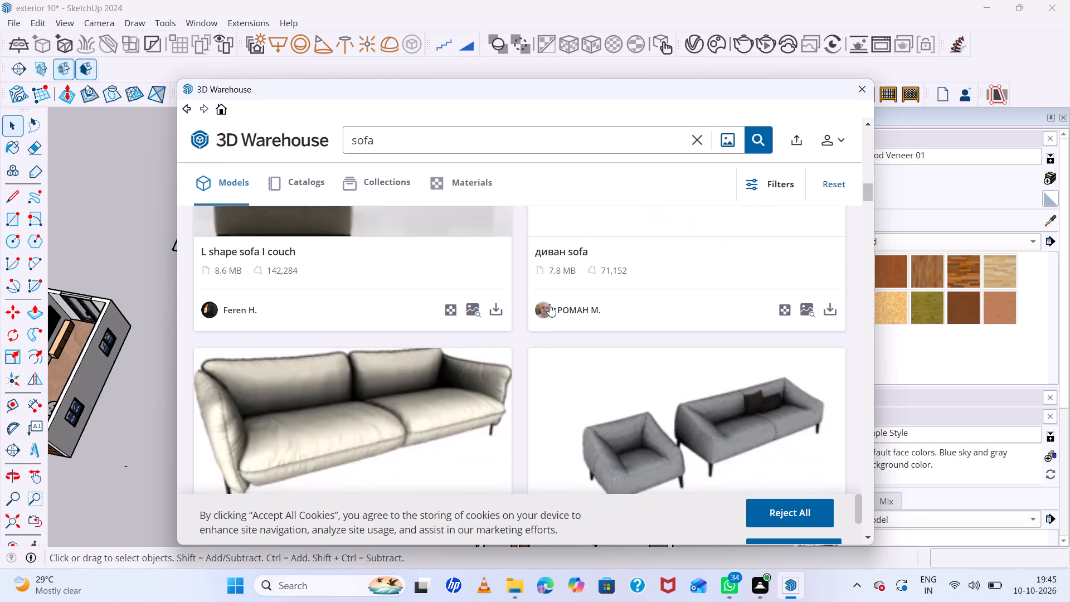
scroll(549, 304, down, 8)
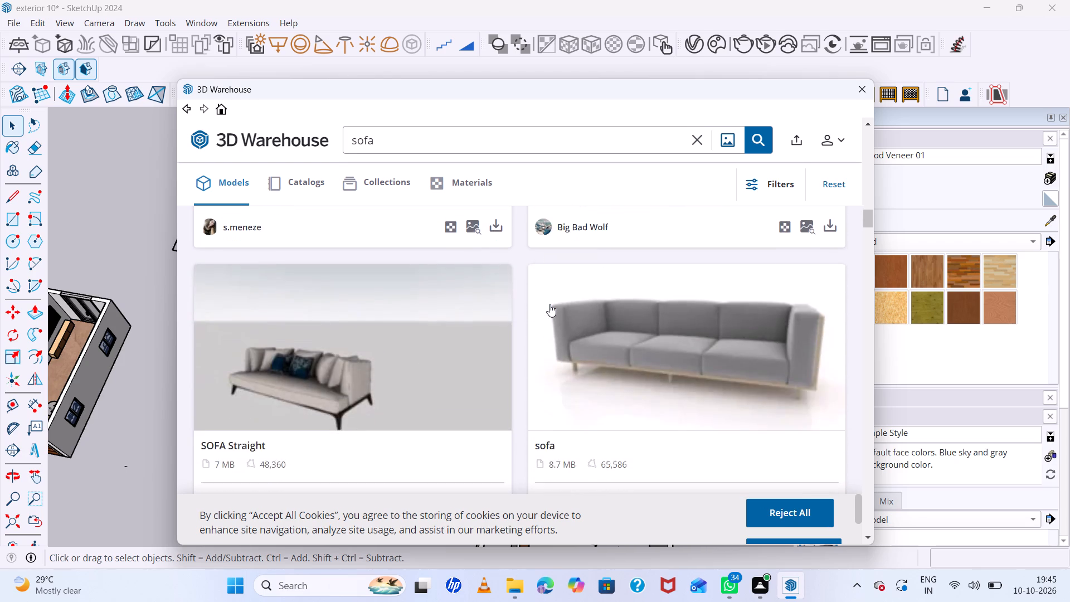
scroll(549, 304, down, 9)
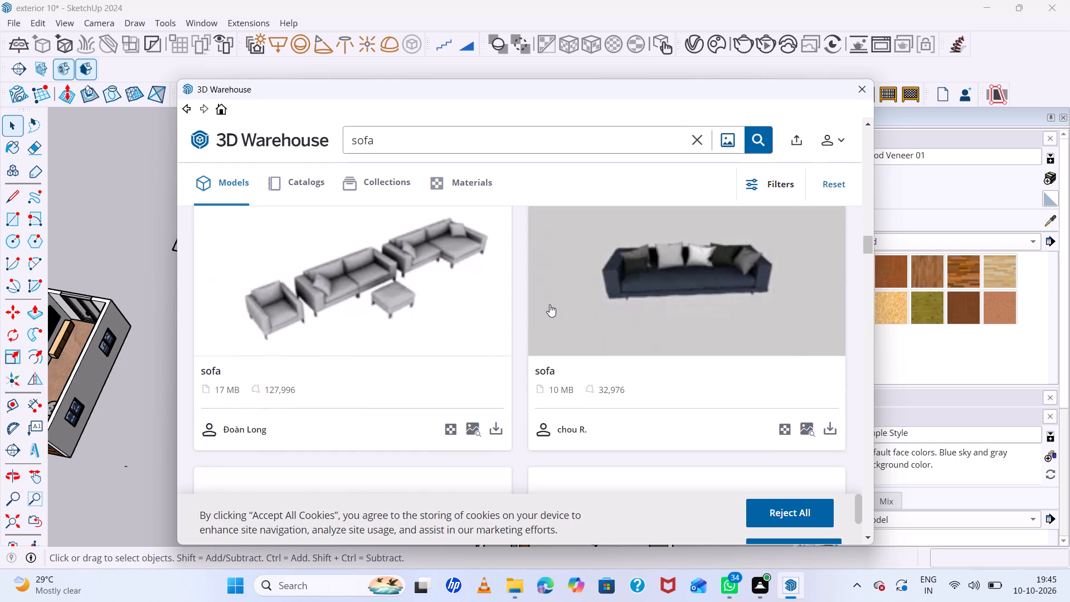
scroll(549, 304, down, 7)
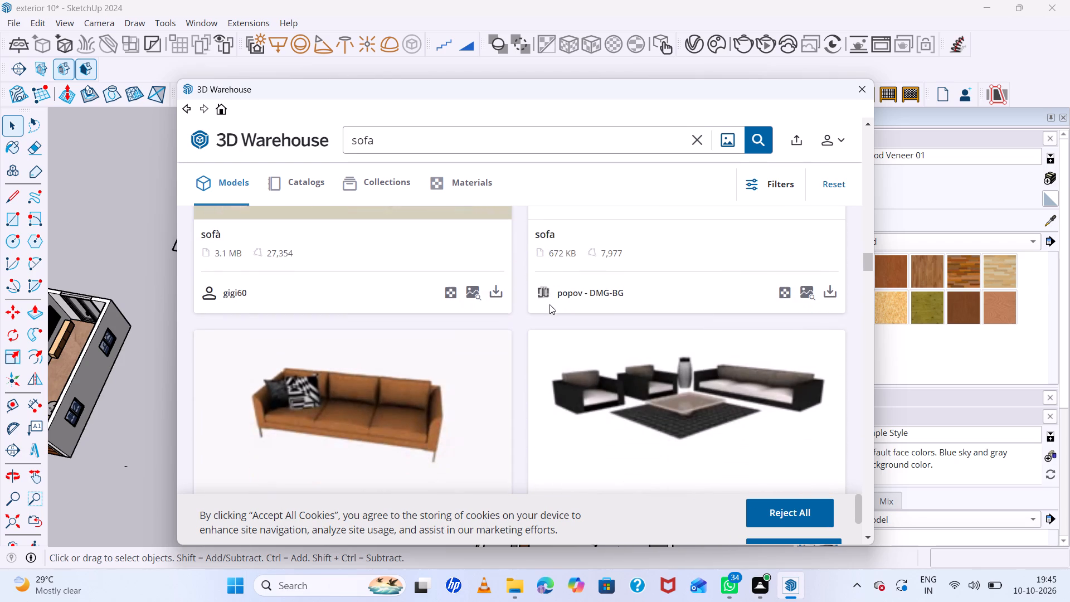
scroll(549, 304, down, 2)
scroll(549, 304, up, 6)
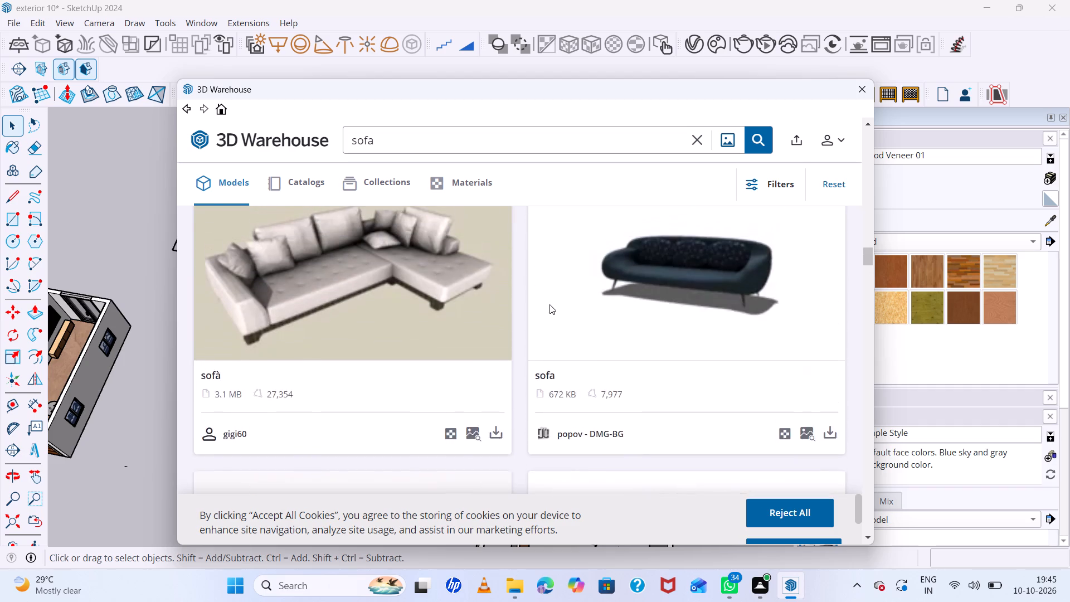
scroll(549, 304, up, 2)
scroll(549, 304, down, 3)
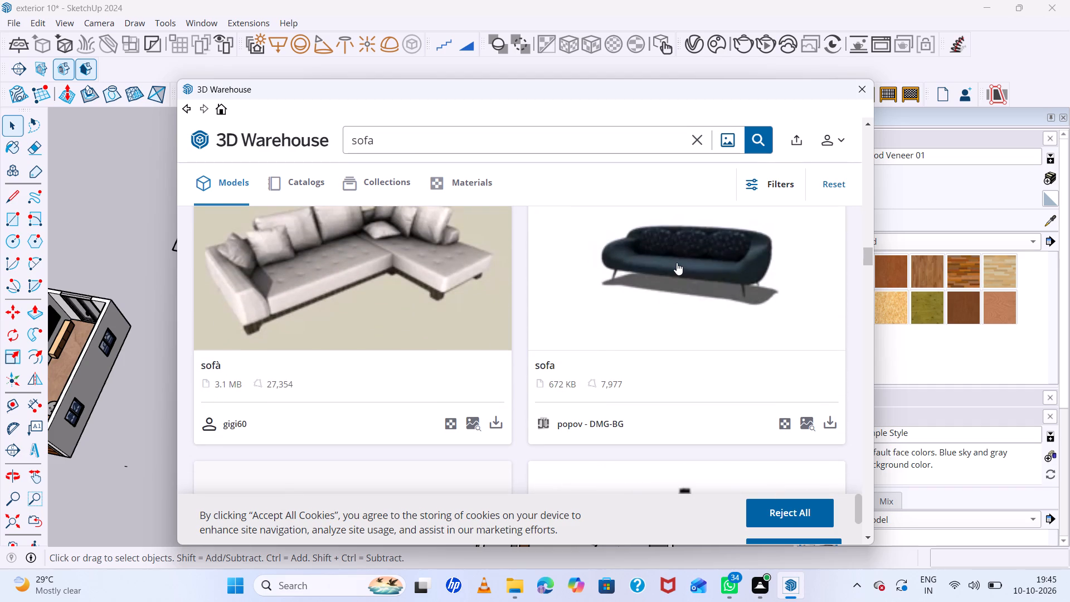
scroll(668, 288, down, 1)
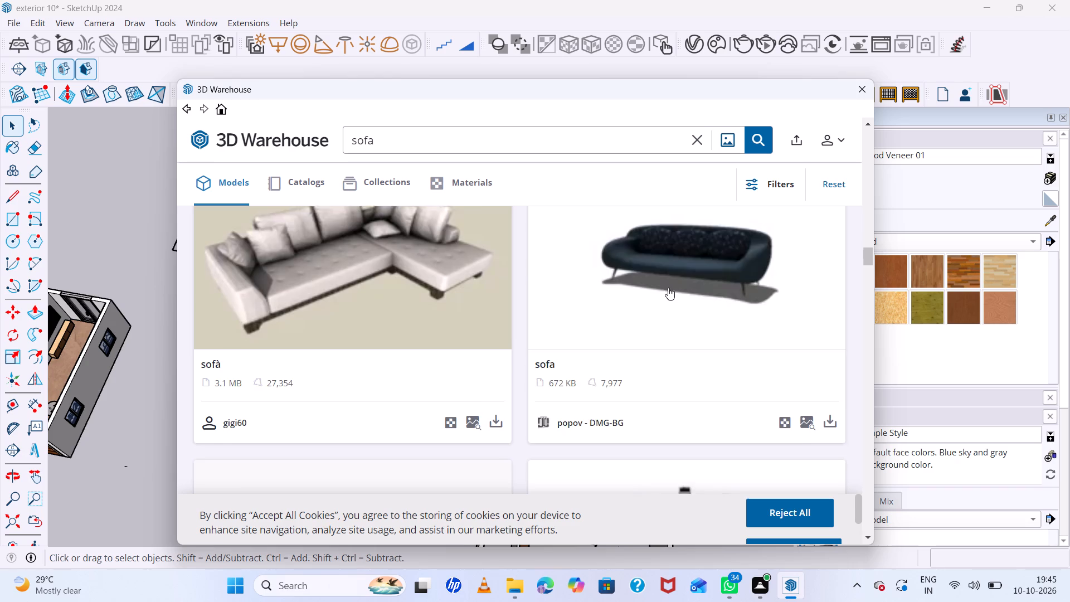
scroll(668, 288, down, 2)
scroll(672, 284, up, 4)
scroll(682, 290, down, 3)
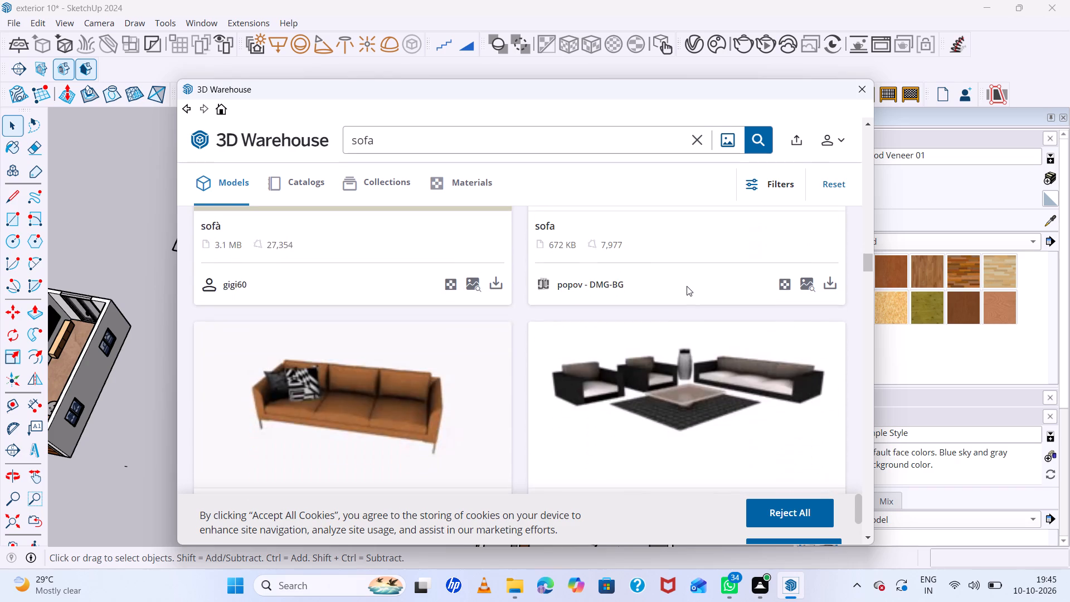
scroll(687, 286, down, 12)
scroll(721, 277, up, 5)
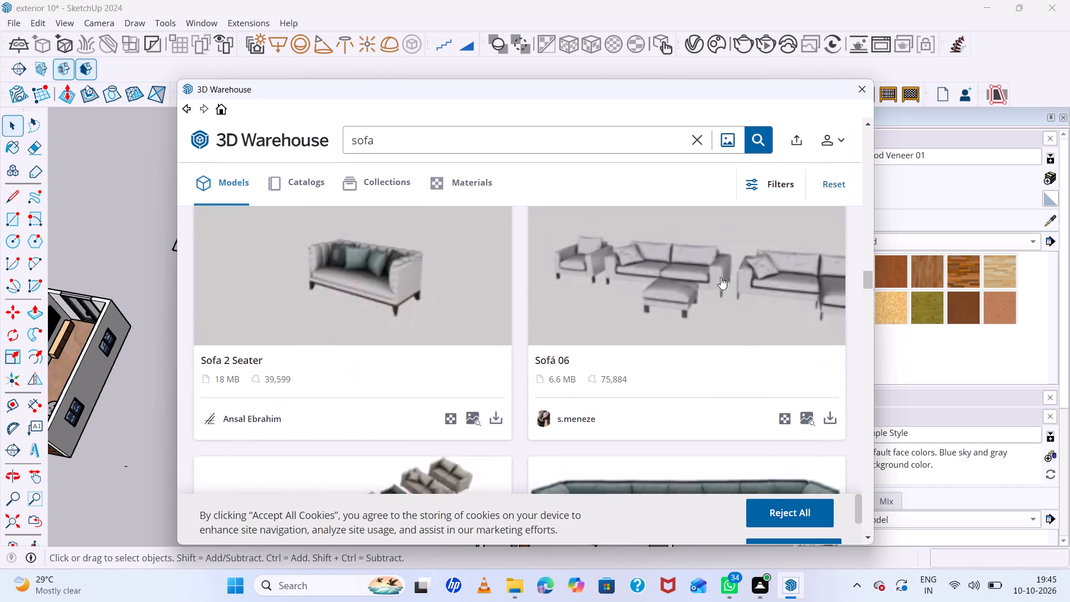
scroll(721, 277, up, 3)
scroll(721, 277, down, 9)
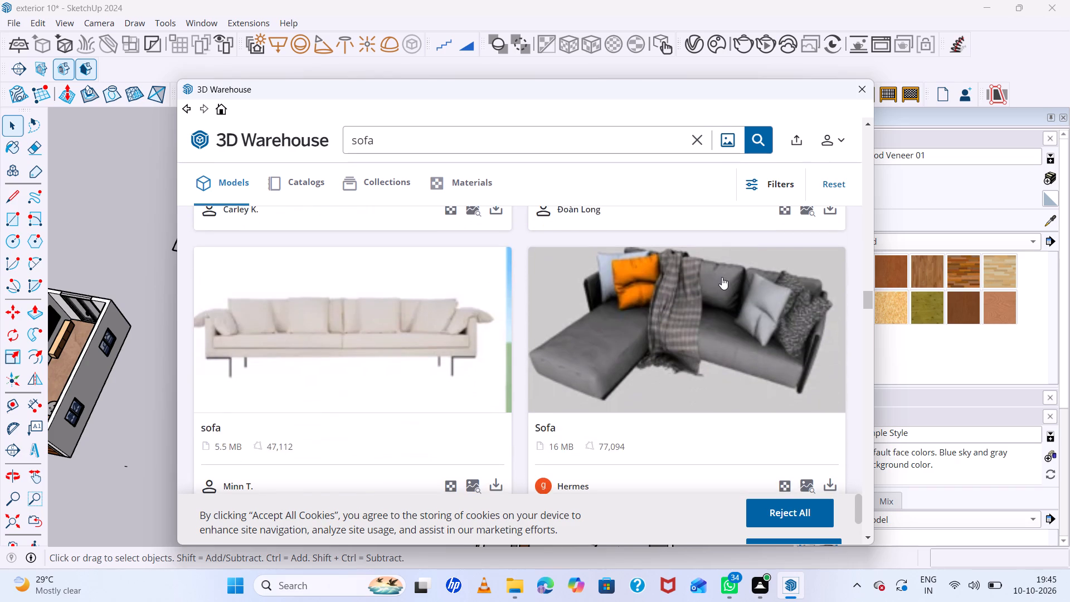
scroll(723, 283, down, 7)
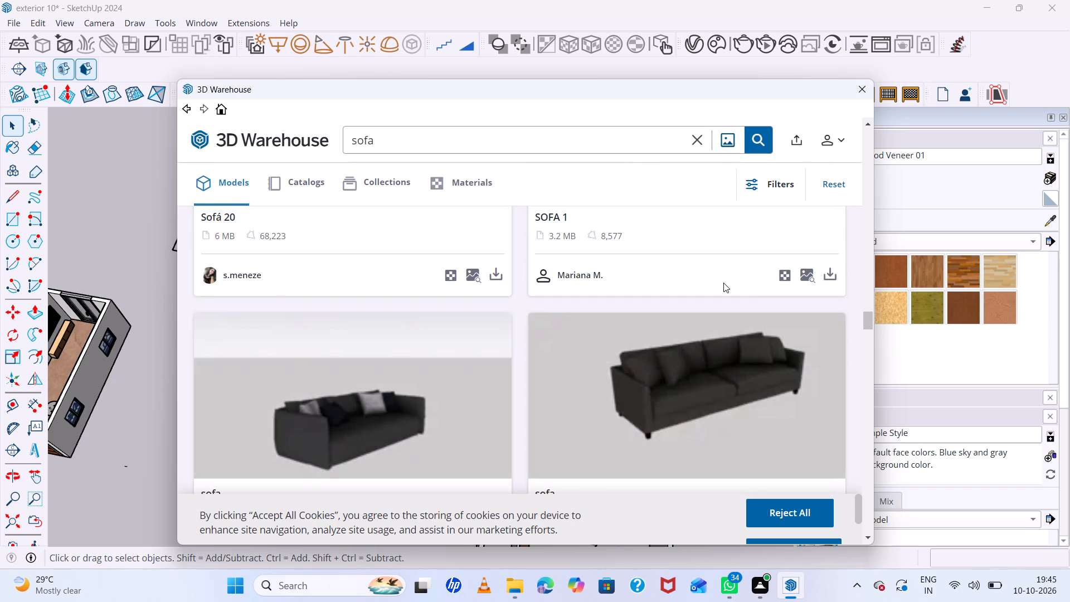
scroll(723, 283, down, 8)
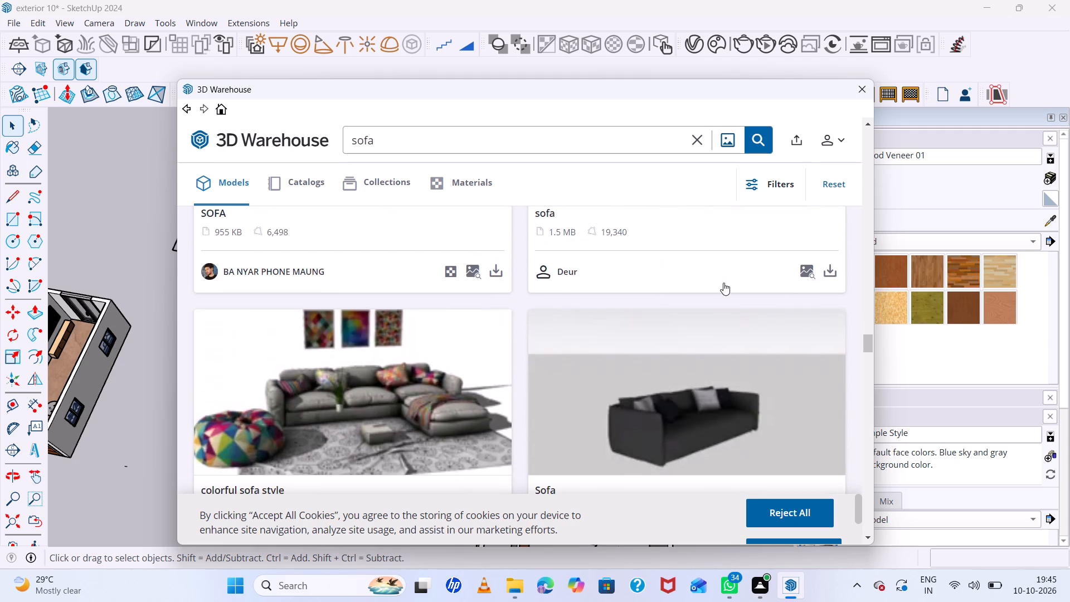
scroll(723, 283, up, 3)
scroll(723, 283, down, 7)
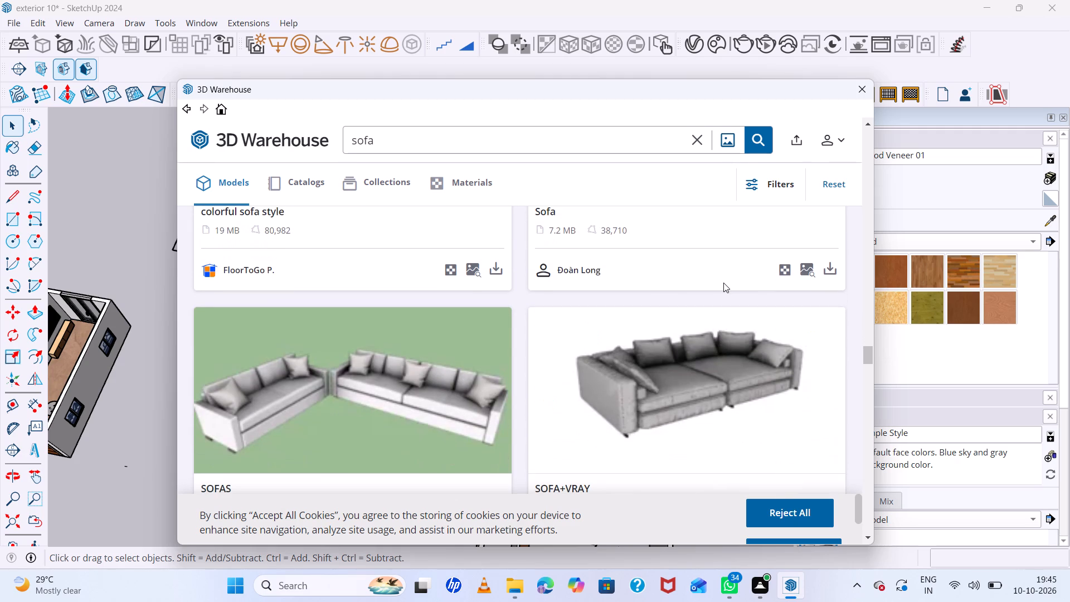
scroll(415, 352, down, 4)
scroll(415, 352, up, 7)
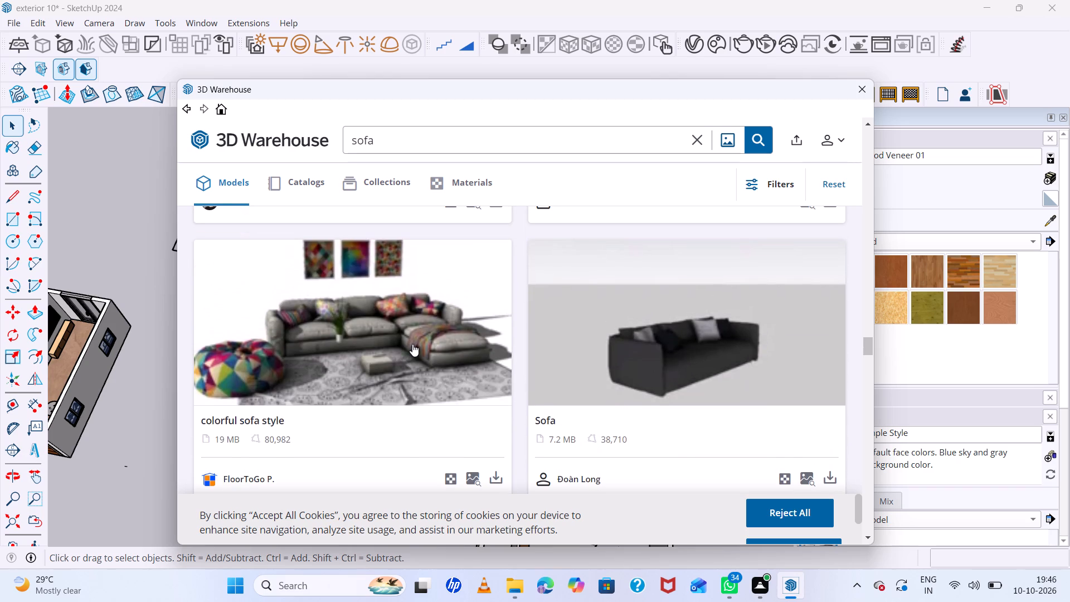
scroll(710, 307, up, 6)
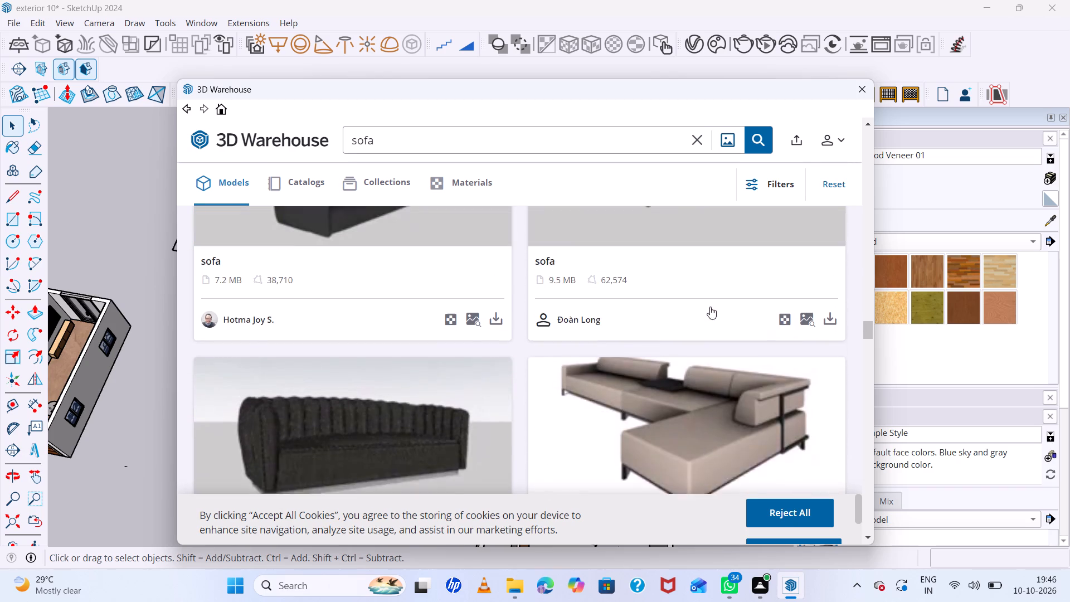
Load the beige L-shaped sofa with the black corner table into the model and place it in the upper-floor plan's hall.
click(771, 421)
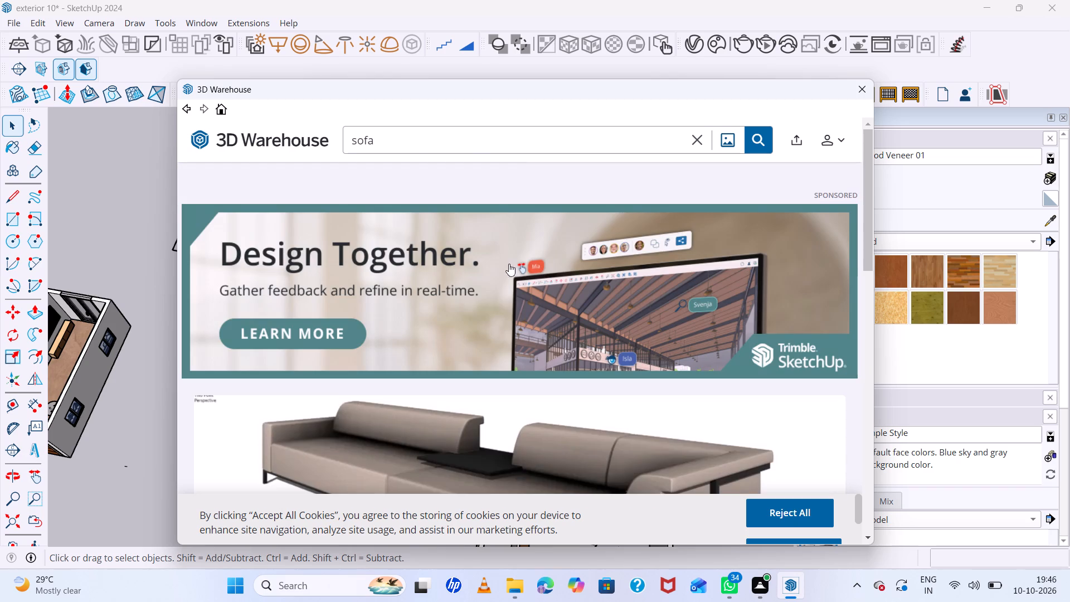
scroll(585, 258, down, 9)
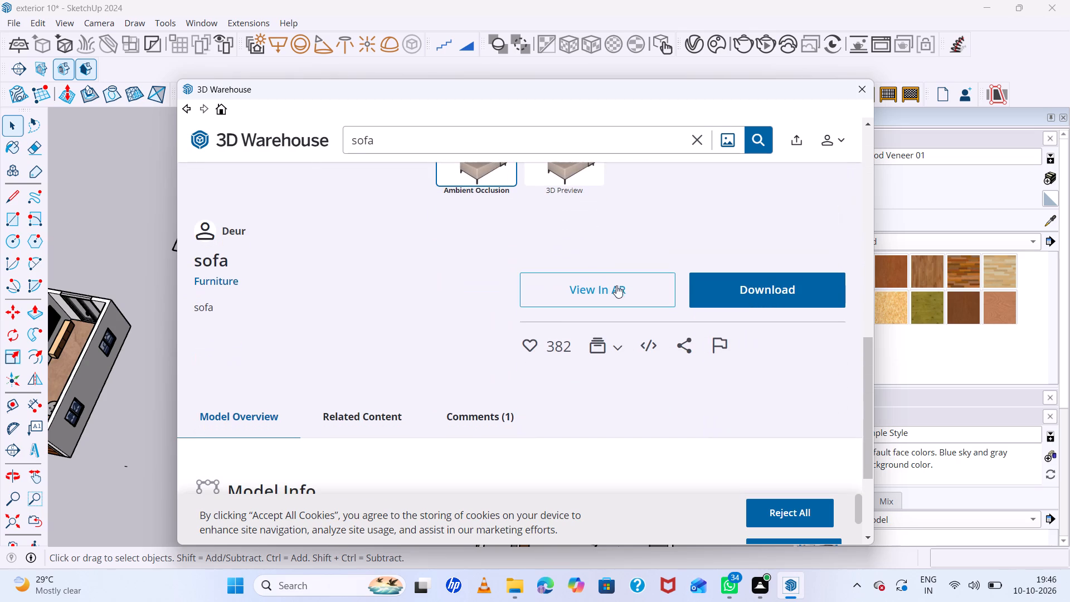
click(717, 297)
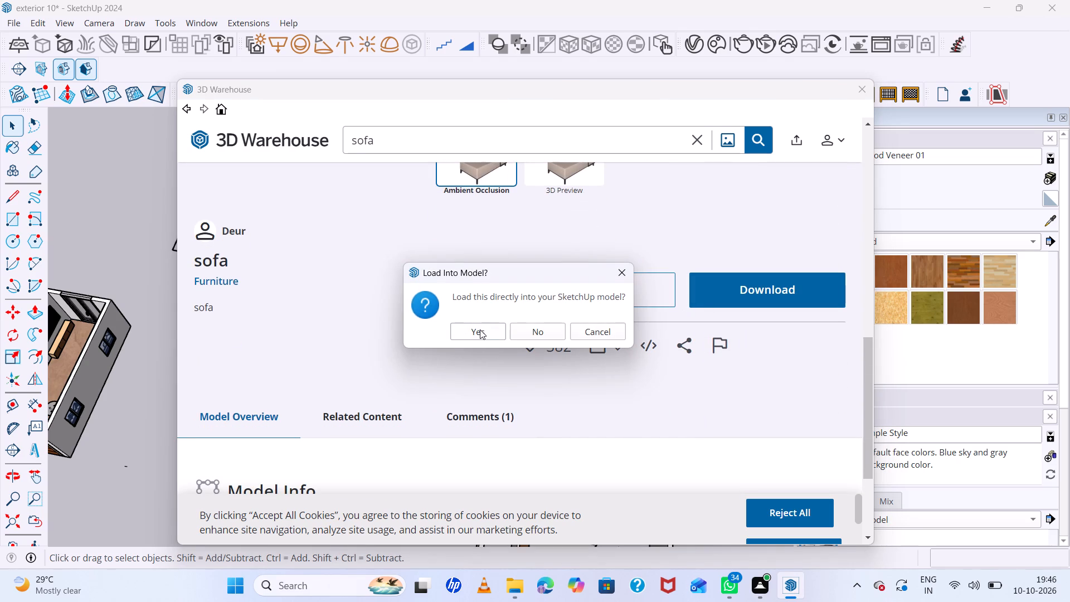
click(480, 329)
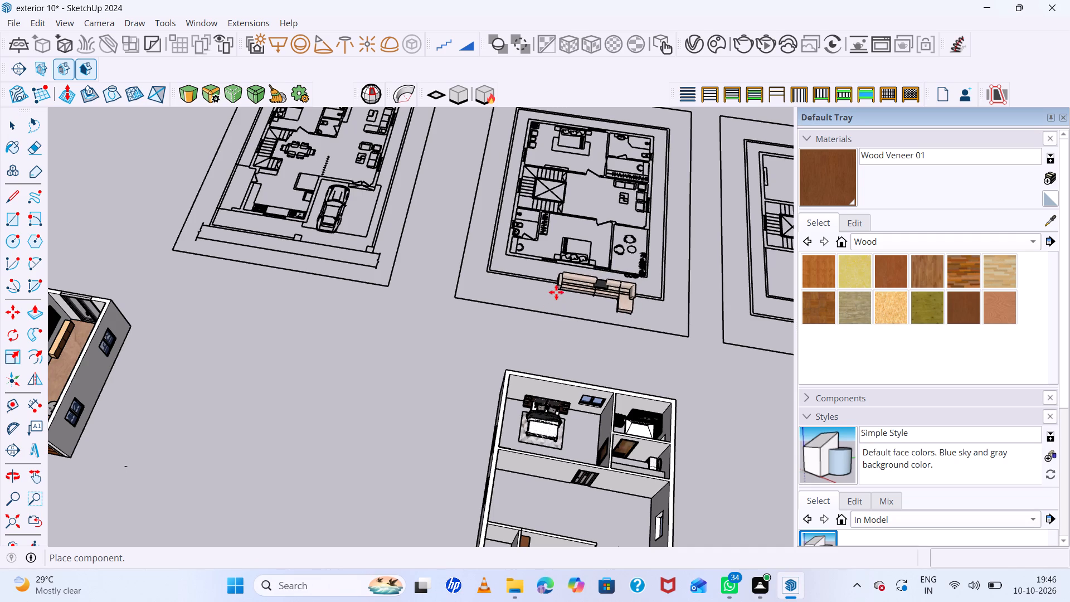
click(577, 203)
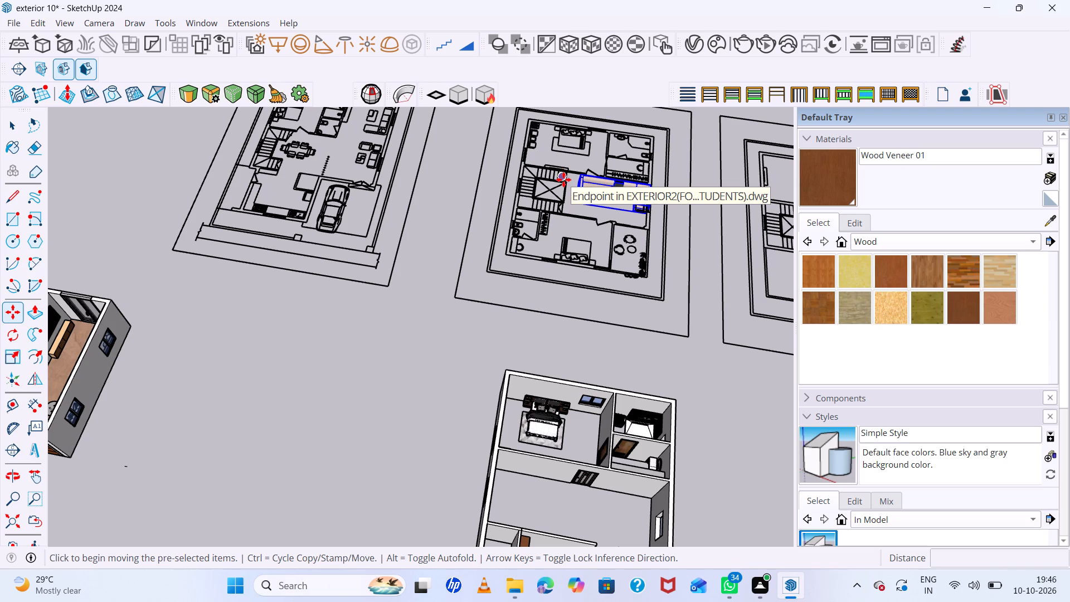
Scale the L-shaped sofa to about 0.50 along the red axis and 0.83 along the green axis.
scroll(563, 175, up, 4)
scroll(670, 197, up, 4)
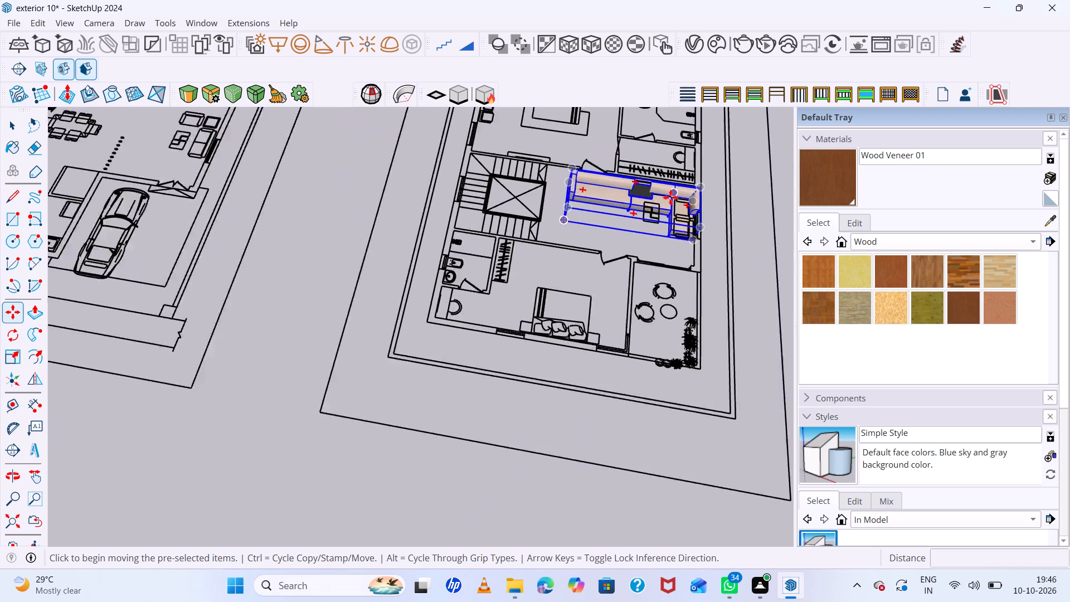
scroll(670, 197, up, 7)
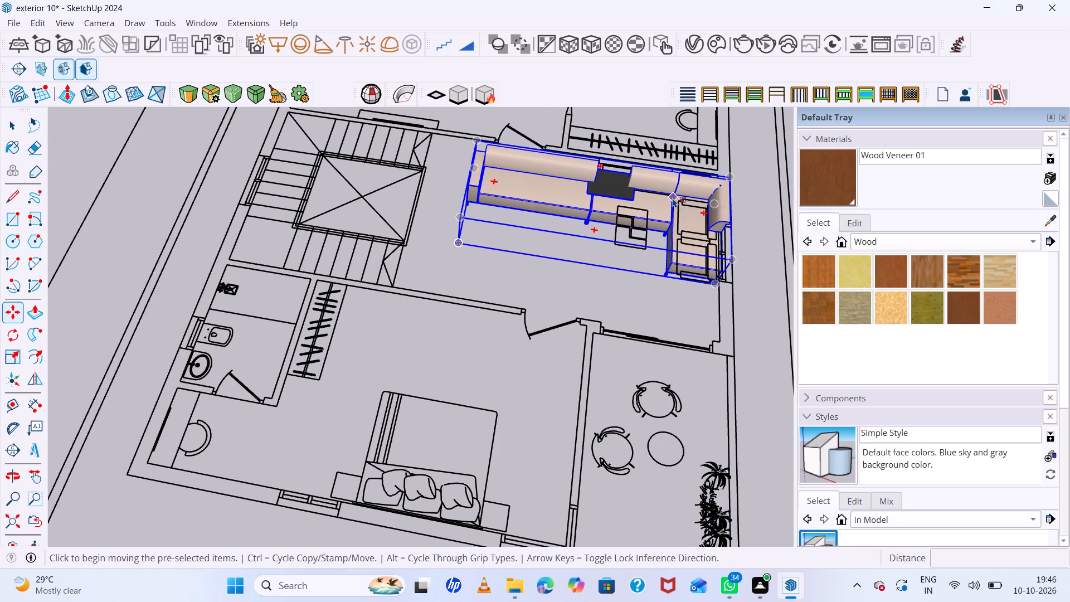
key(s)
click(470, 194)
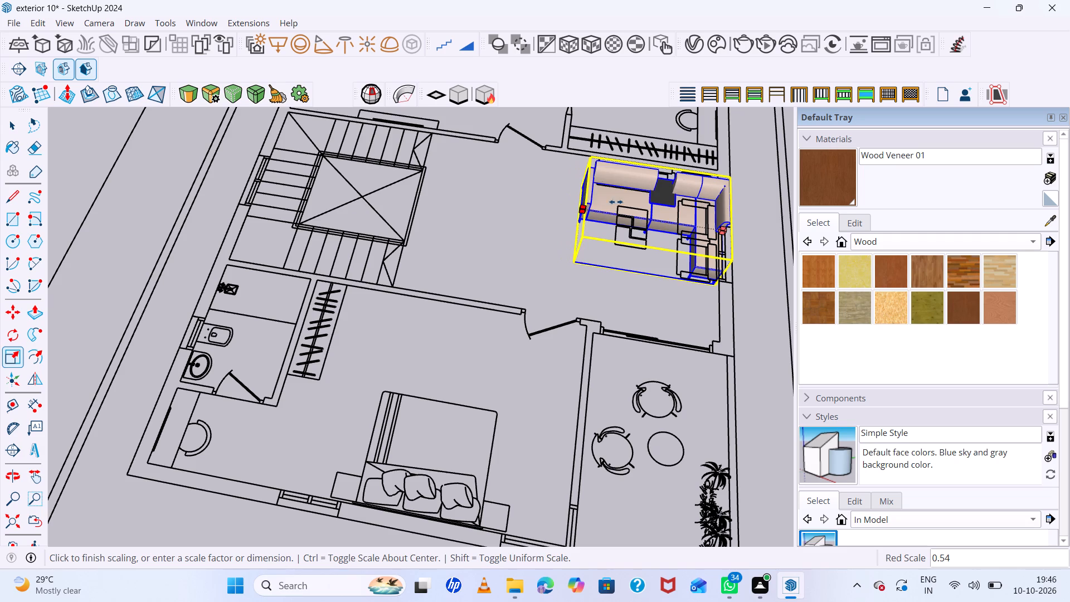
click(595, 200)
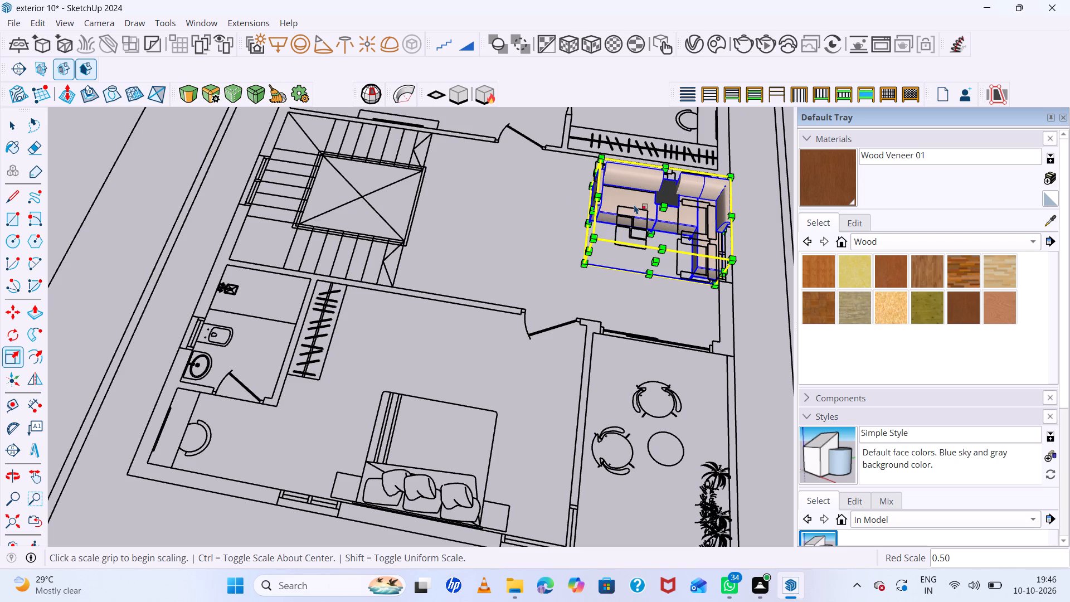
click(658, 266)
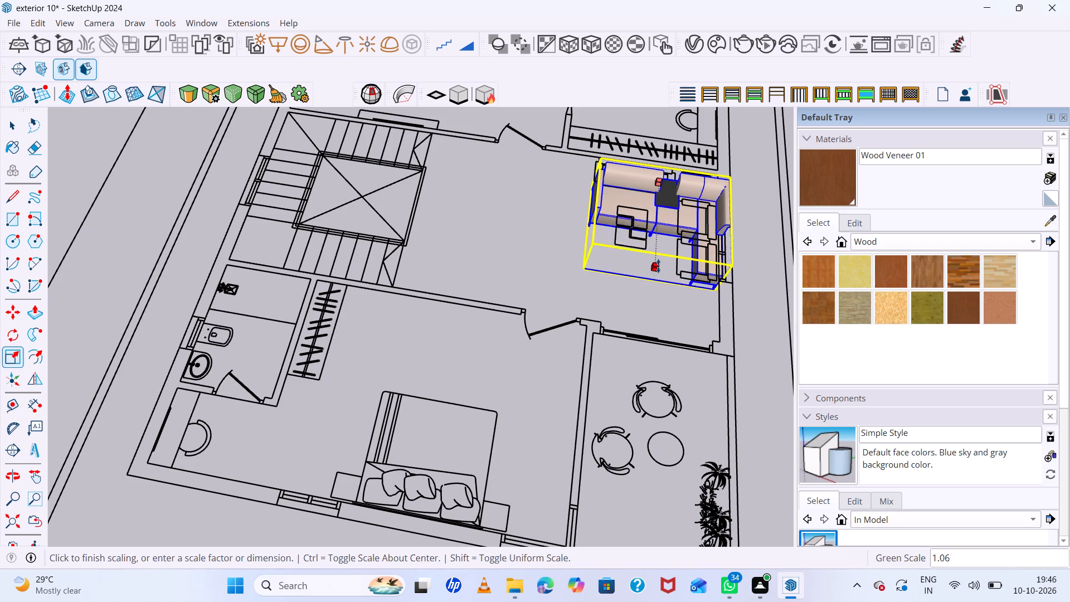
click(655, 248)
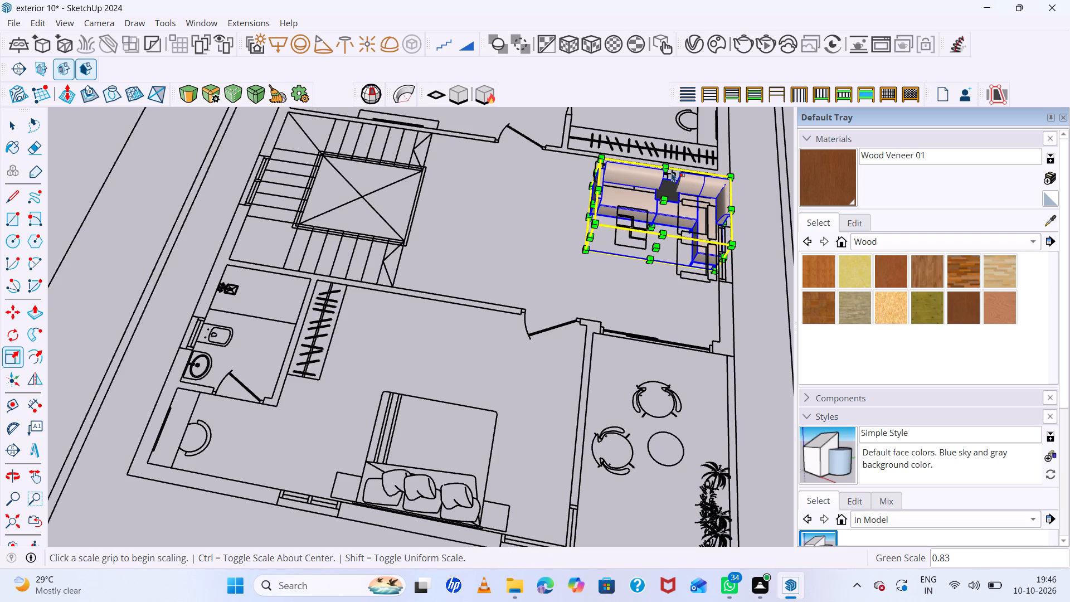
Move the scaled sofa about 2' 7" by its back corner towards the wardrobe wall on the plan and deselect it.
middle_drag(607, 200, 703, 224)
scroll(507, 166, up, 2)
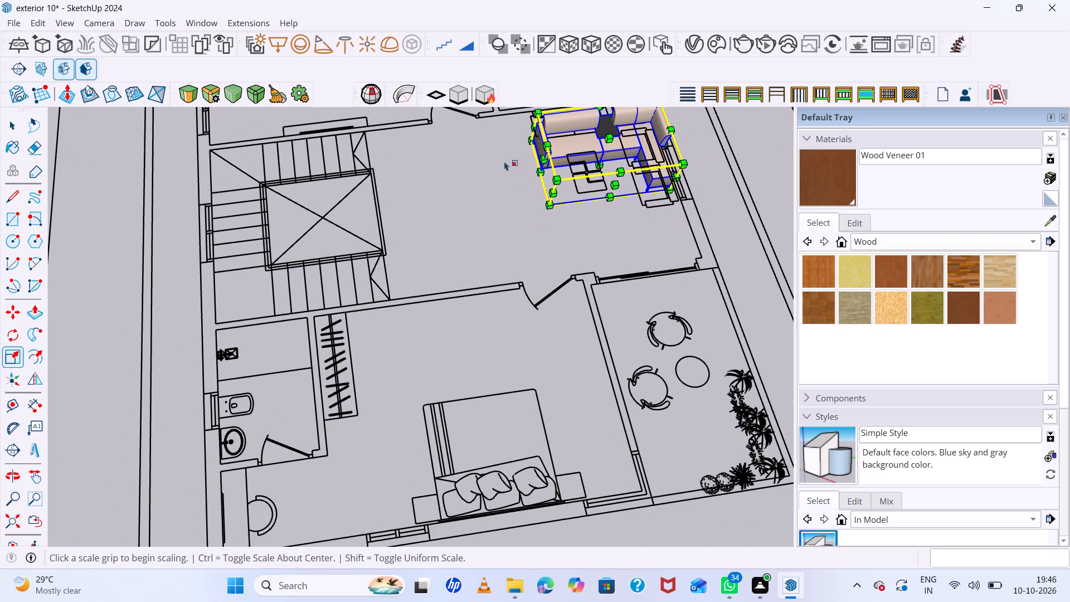
scroll(504, 161, up, 4)
scroll(538, 168, down, 7)
scroll(526, 130, up, 8)
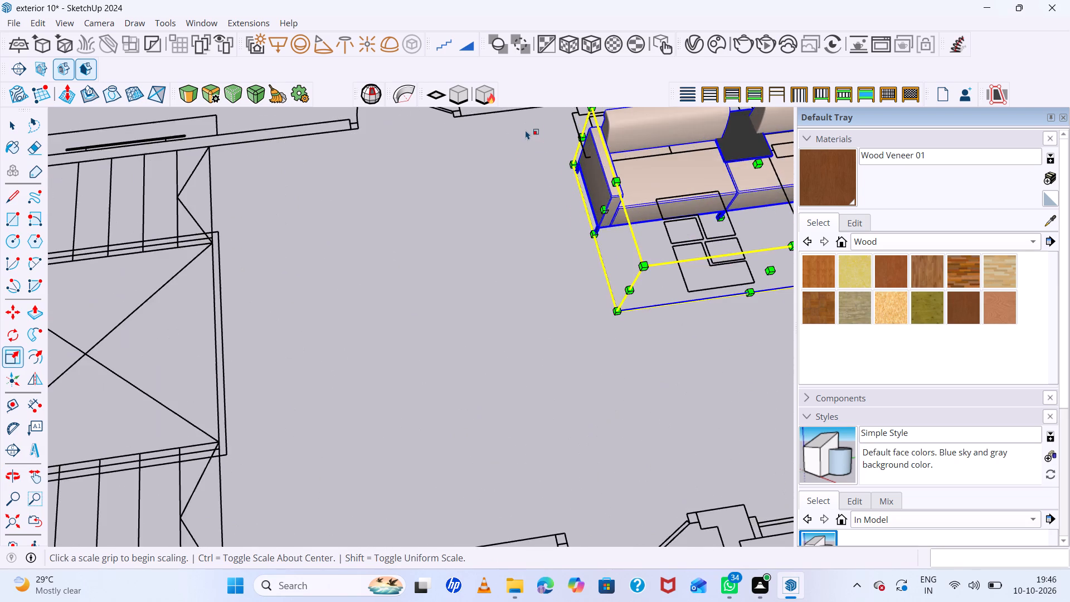
scroll(577, 242, down, 6)
middle_drag(601, 271, 629, 222)
scroll(593, 196, up, 7)
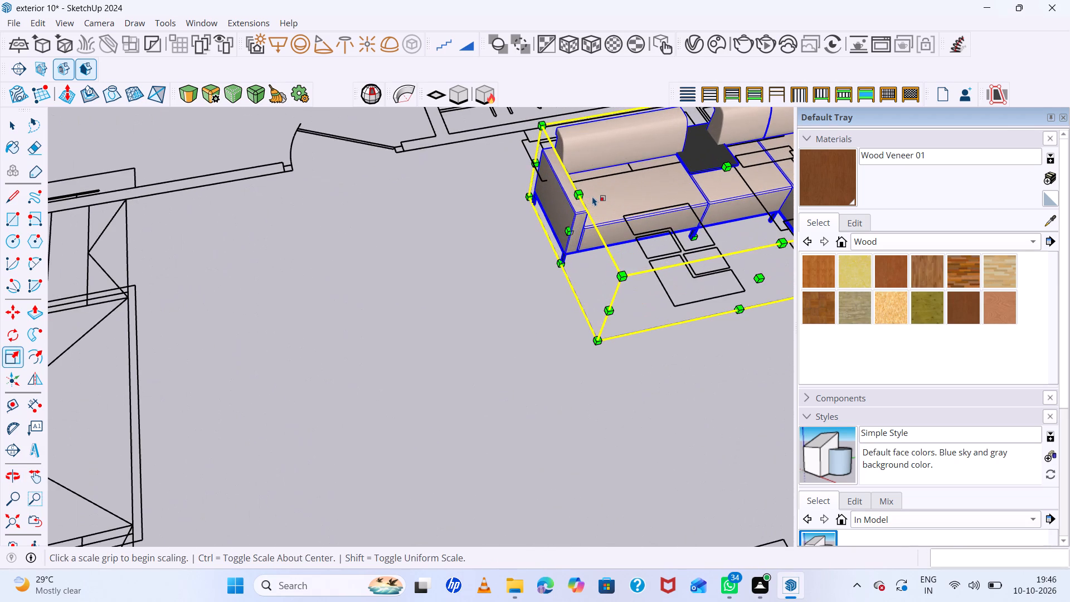
key(m)
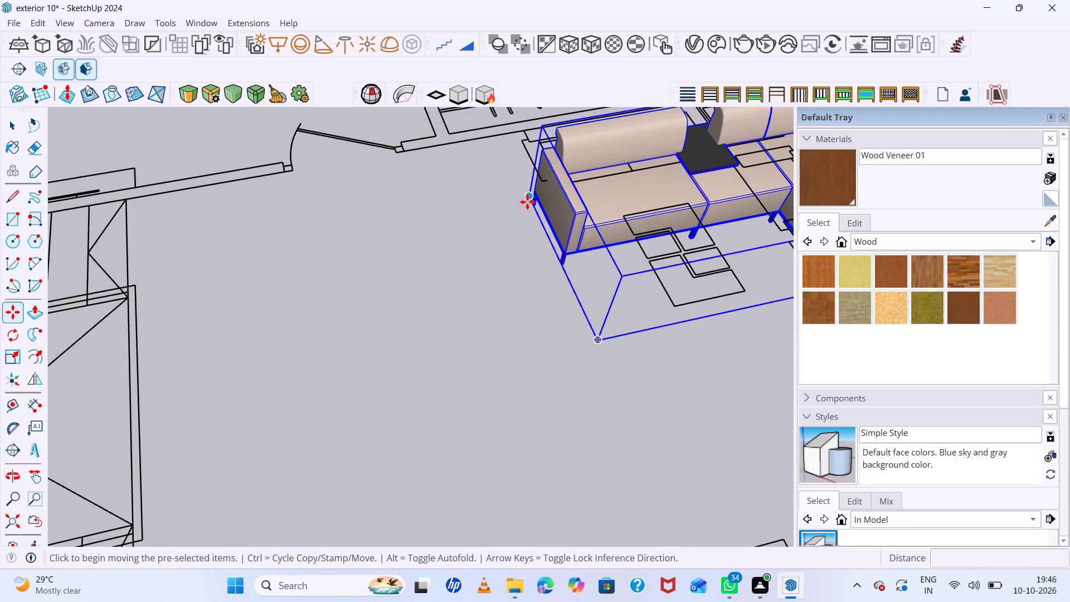
click(528, 201)
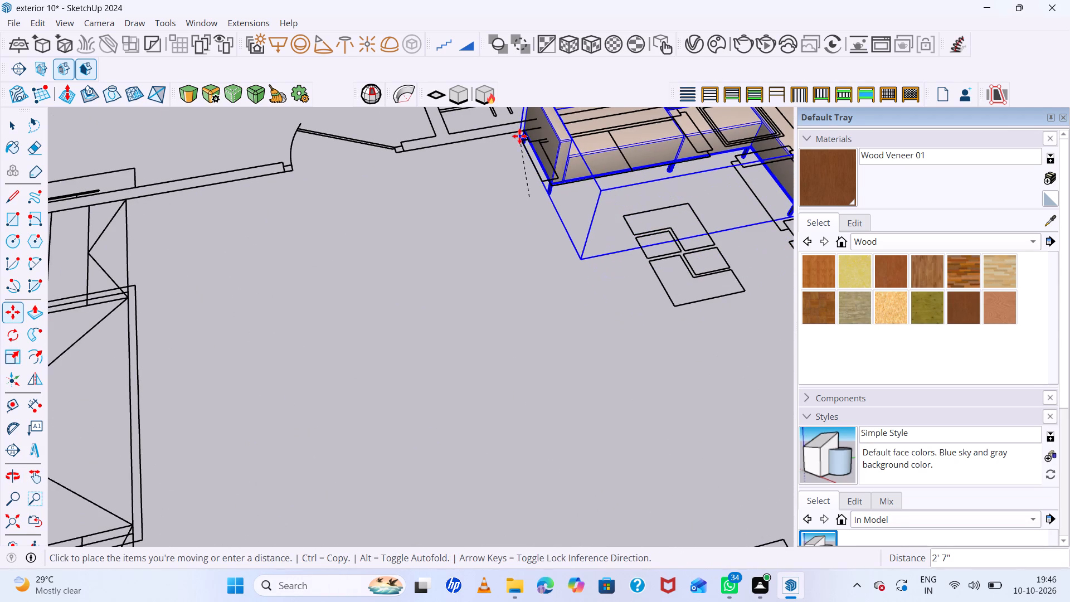
click(519, 136)
scroll(548, 288, down, 10)
scroll(634, 246, up, 6)
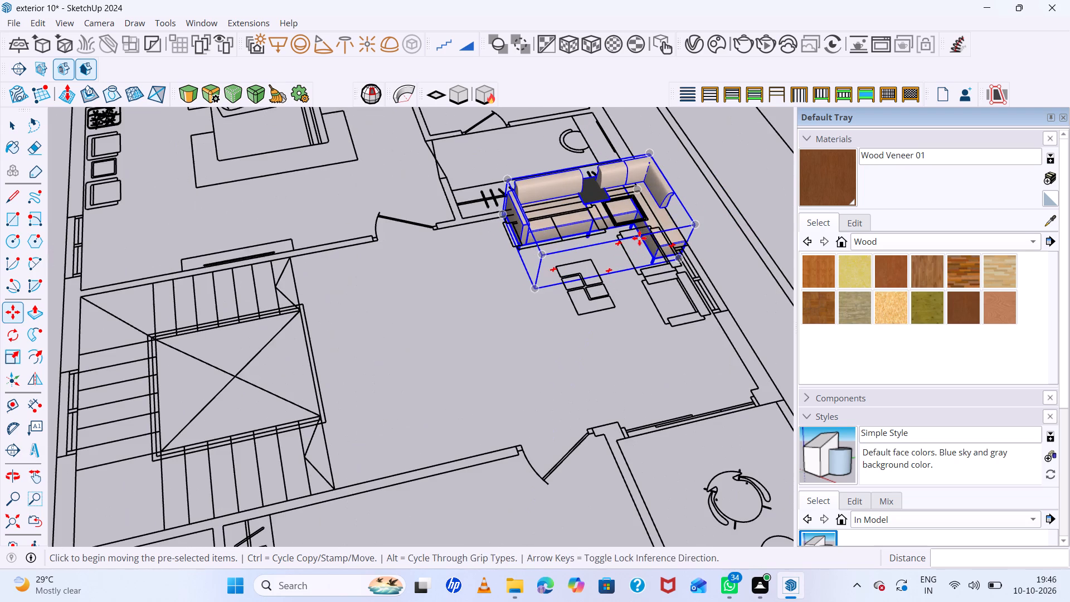
key(space)
click(737, 216)
scroll(622, 215, up, 8)
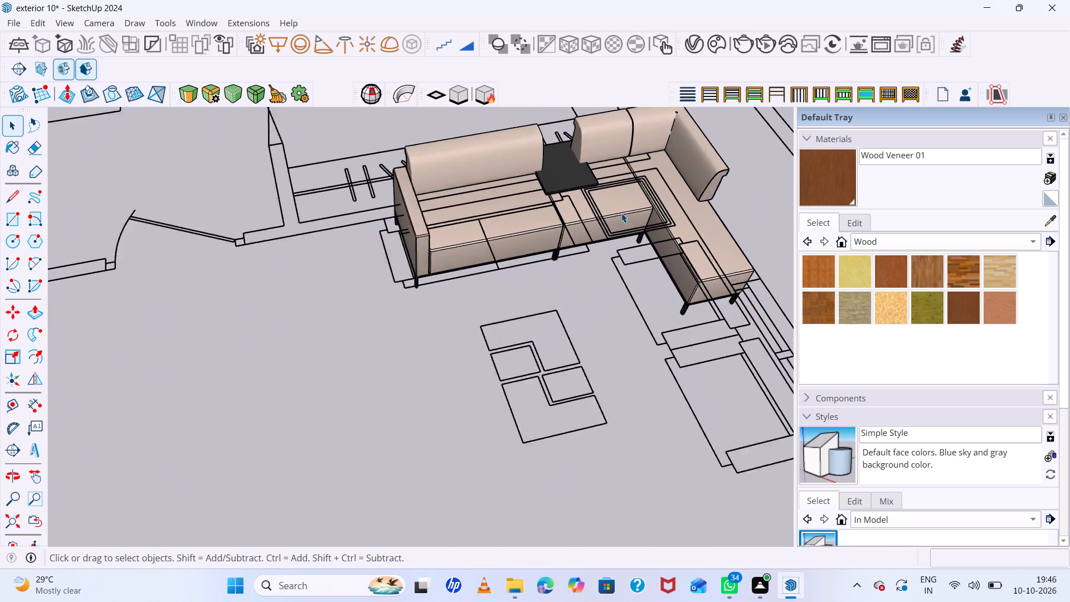
Move the L-shaped sofa about 71' 3" from the plan into the 3D hall, aligning the plan's outer corner with the model's matching corner.
scroll(621, 213, up, 3)
scroll(621, 213, down, 7)
click(692, 208)
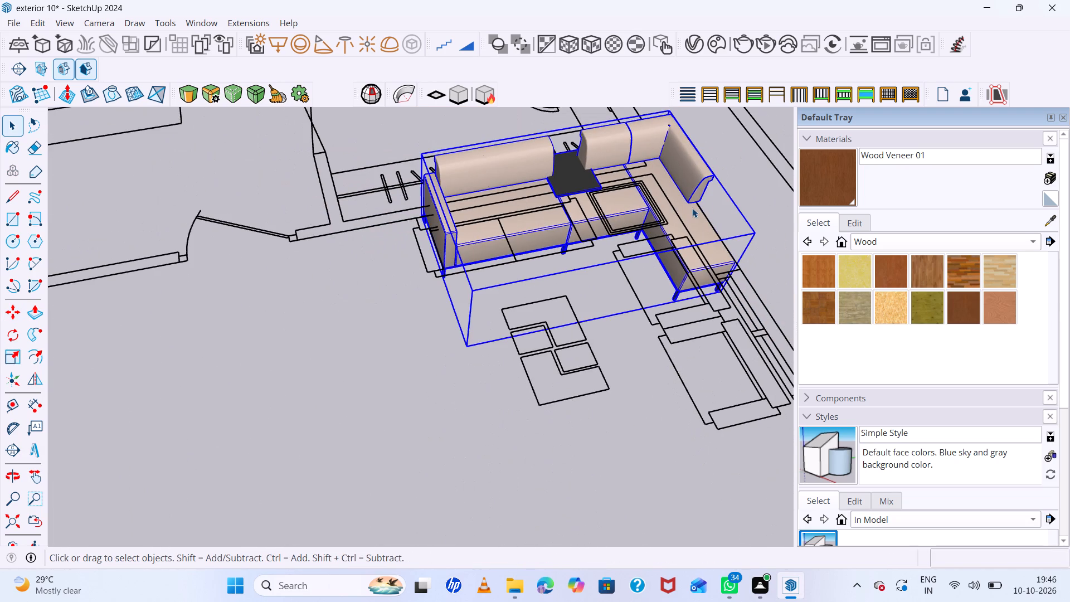
scroll(678, 230, down, 9)
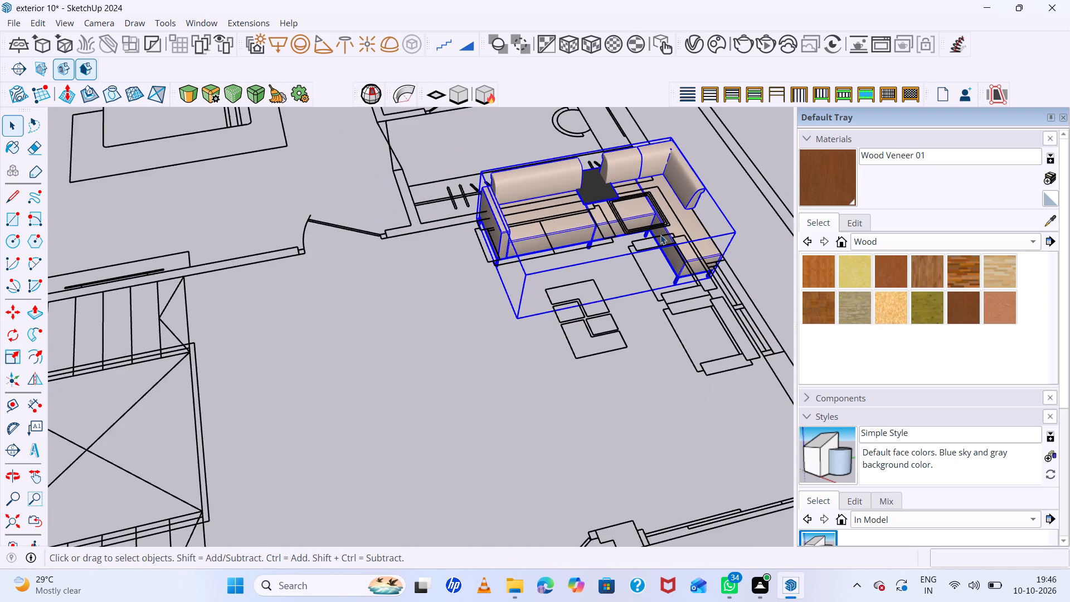
scroll(660, 235, down, 11)
scroll(590, 256, down, 13)
middle_drag(704, 308, 593, 336)
key(m)
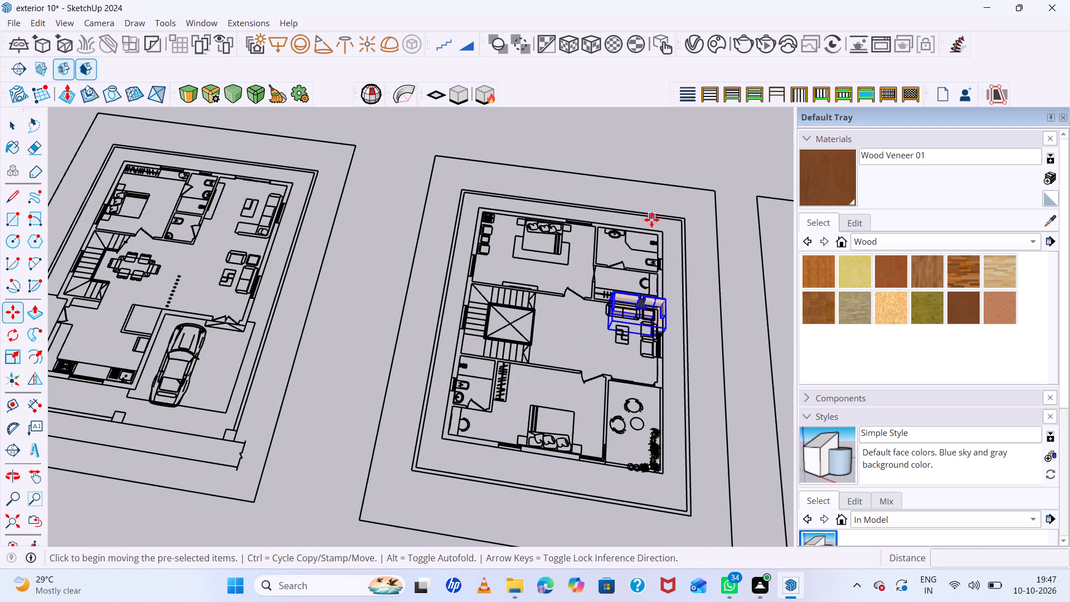
scroll(659, 226, up, 3)
click(663, 235)
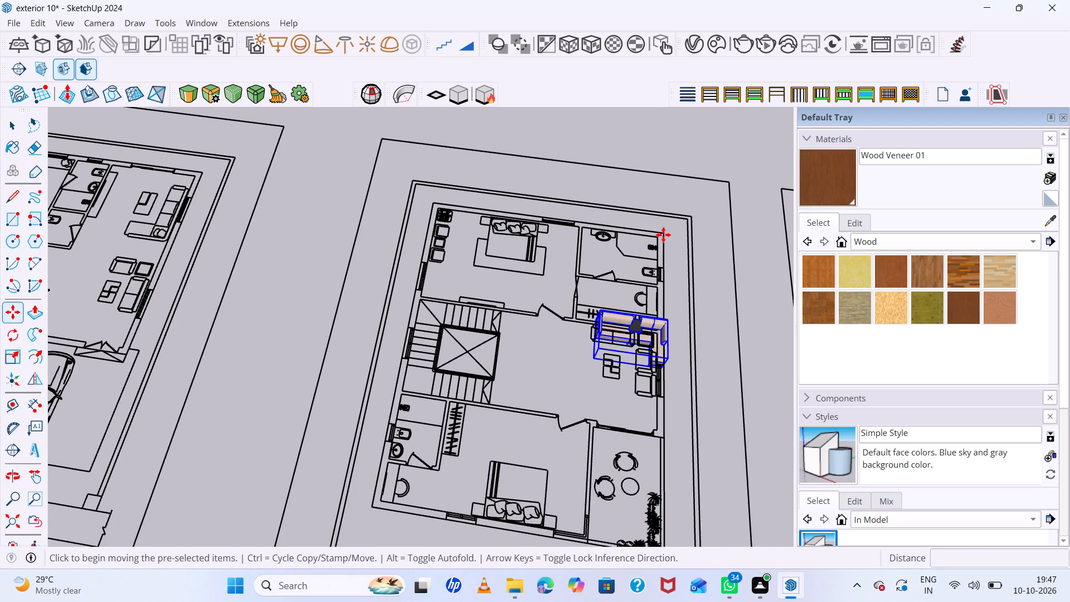
scroll(517, 271, down, 17)
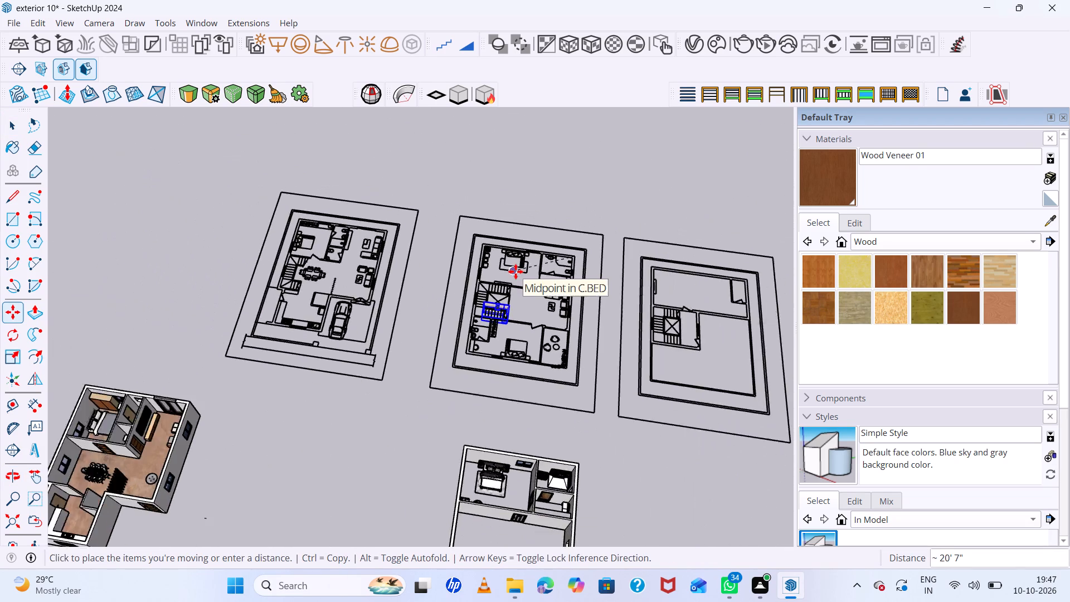
scroll(515, 271, down, 1)
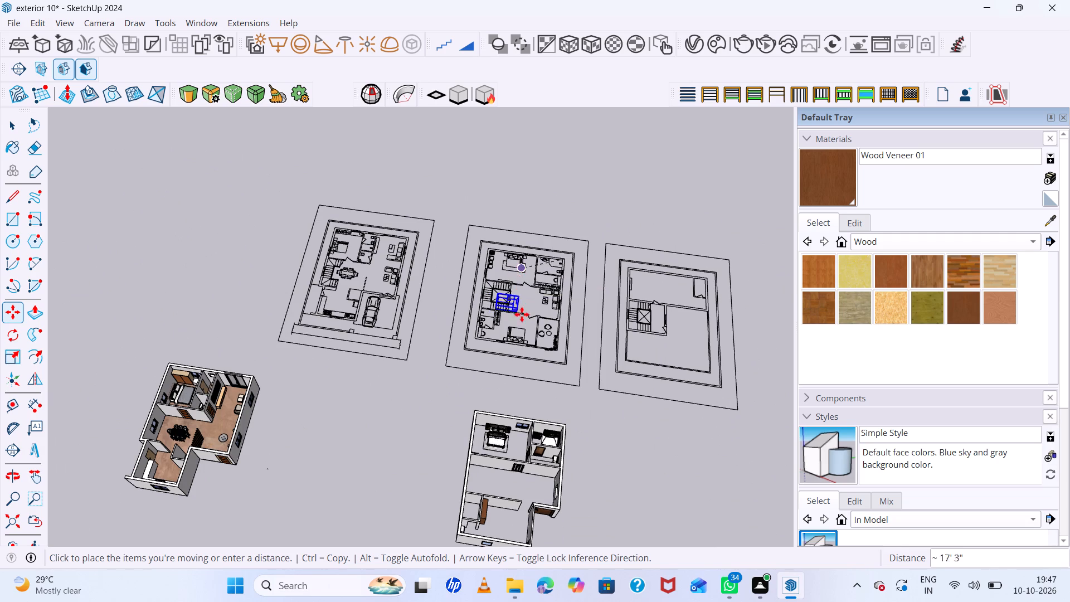
scroll(555, 396, up, 7)
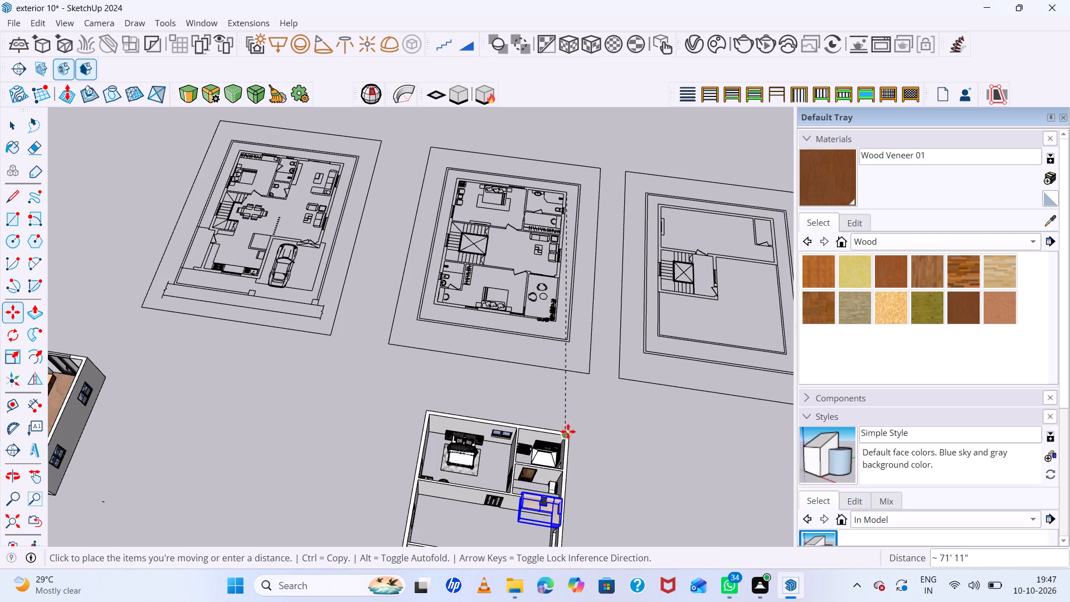
middle_drag(580, 449, 462, 402)
scroll(464, 399, up, 1)
scroll(527, 384, down, 6)
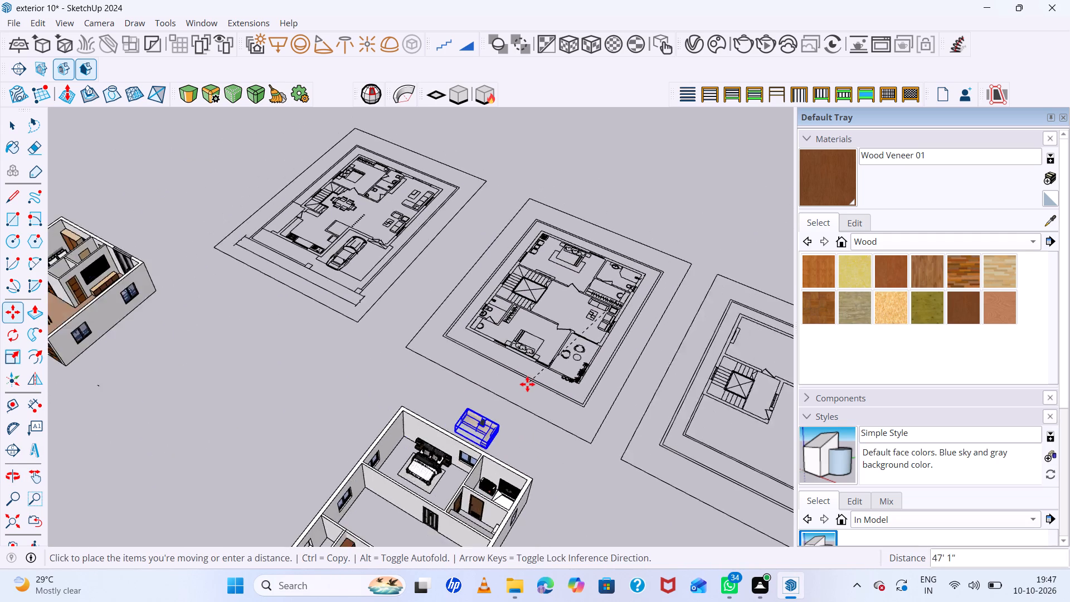
scroll(527, 382, down, 4)
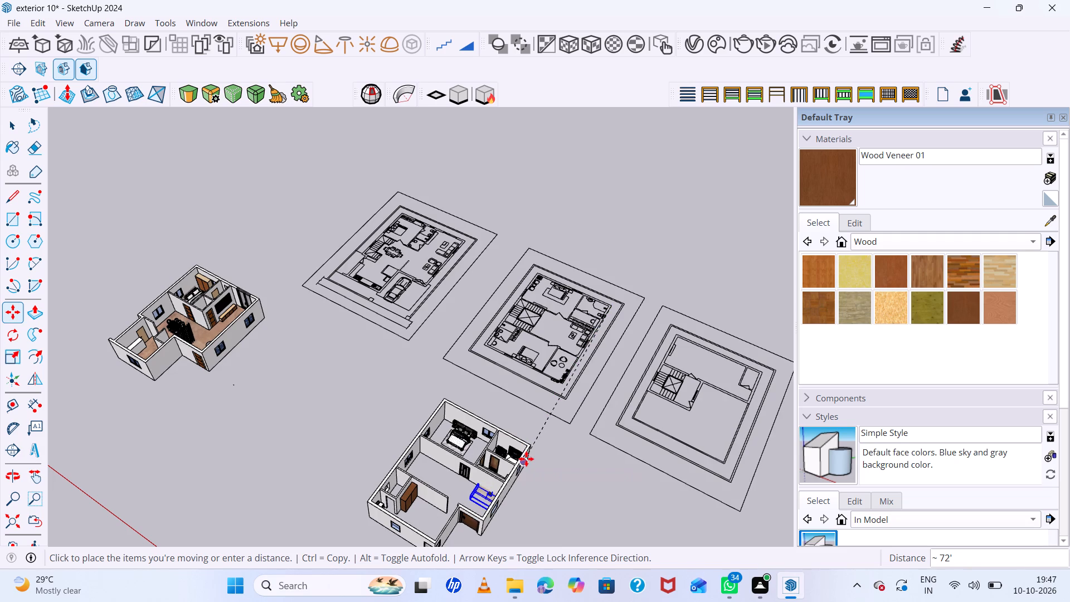
scroll(526, 463, up, 11)
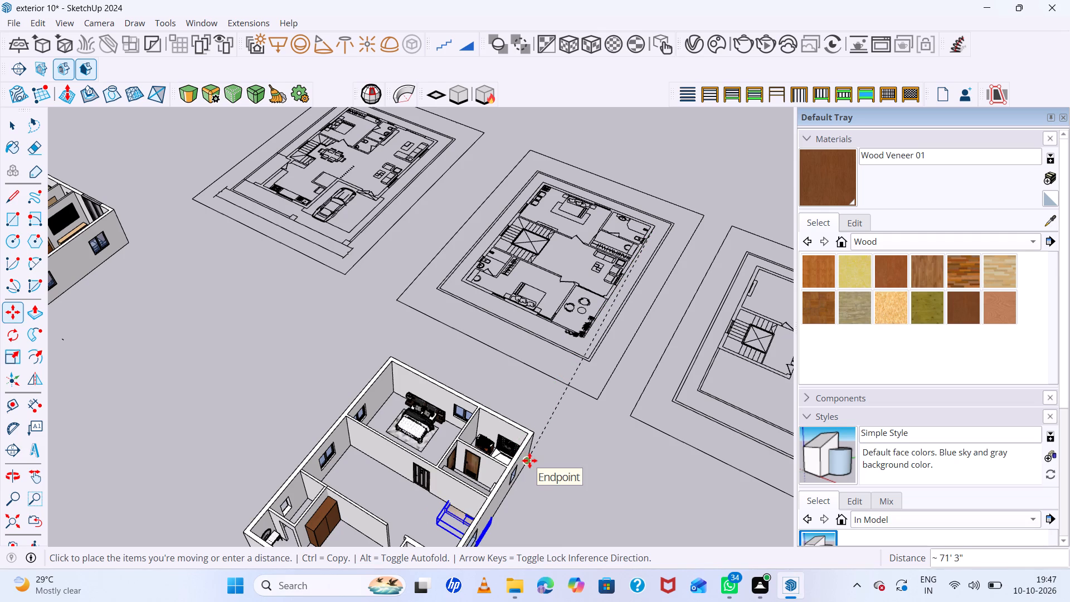
scroll(529, 460, up, 8)
middle_drag(517, 461, 485, 390)
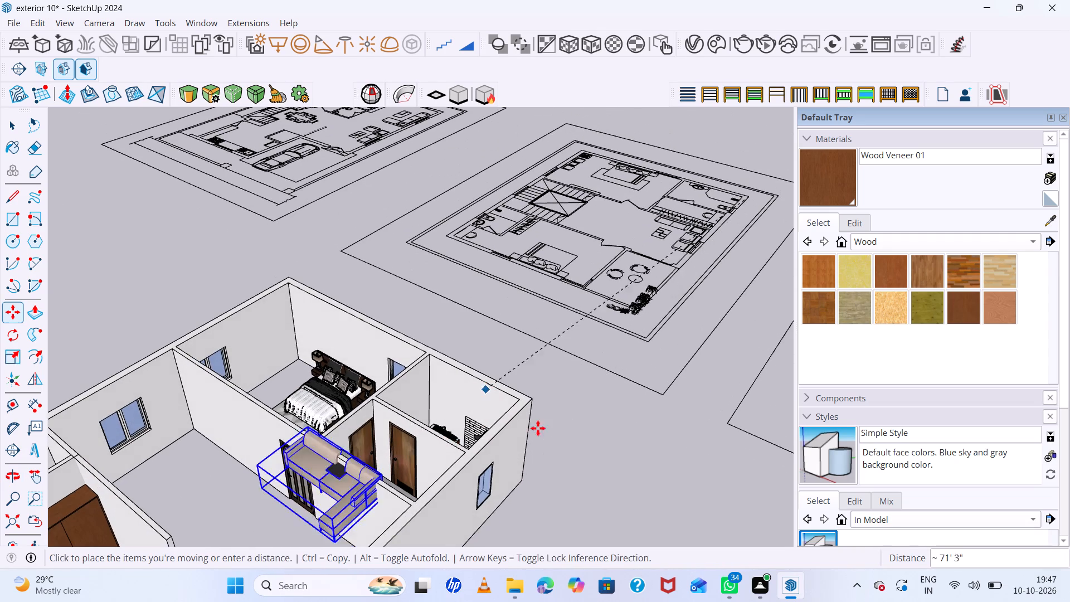
click(522, 472)
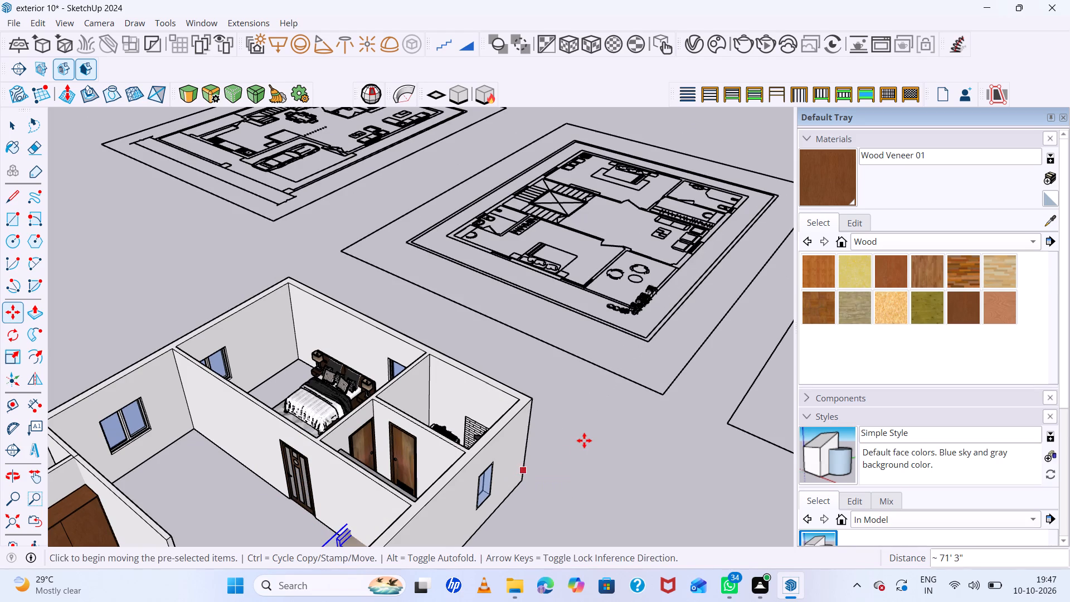
Move the L-shaped sofa about 1' 9" inward so it clears the hall's outer window wall.
scroll(584, 440, down, 18)
scroll(549, 536, up, 11)
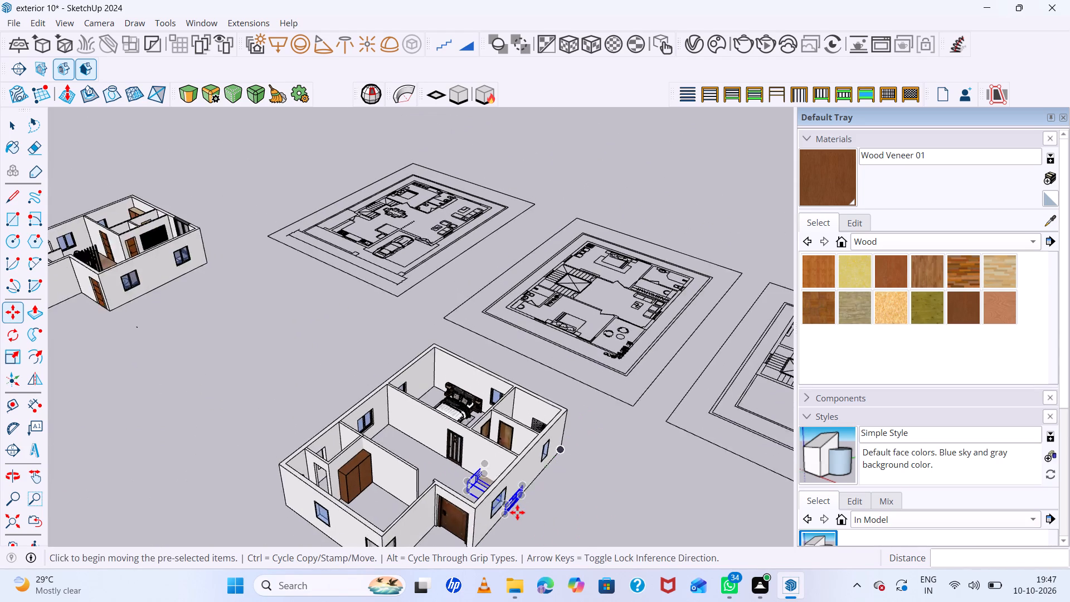
scroll(517, 512, up, 18)
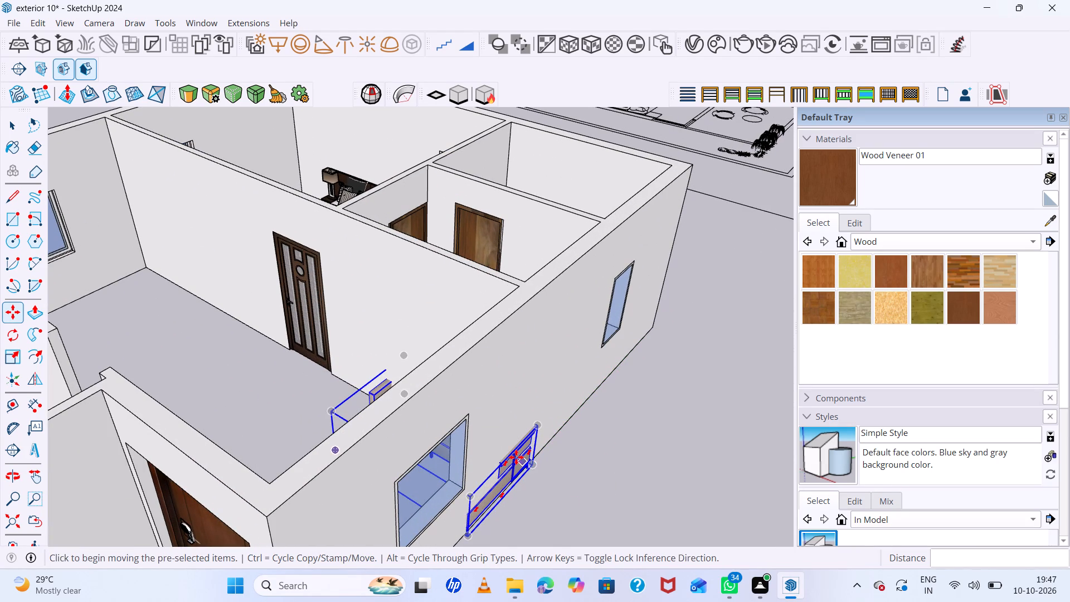
click(536, 468)
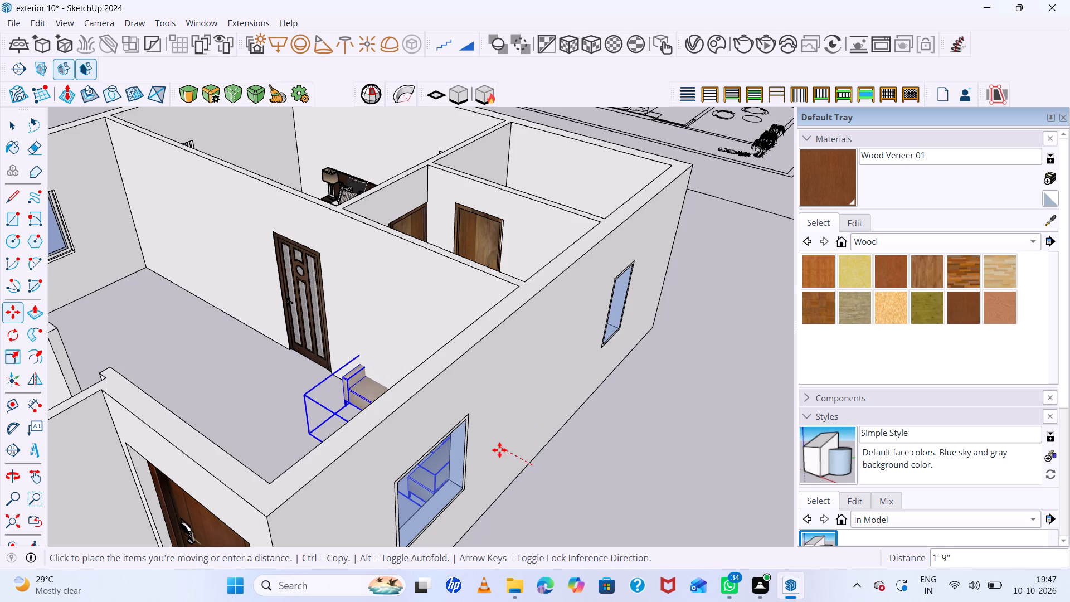
click(499, 450)
Move the sofa about 1' 10" out of the wall shared with the bedroom side, into the hall.
scroll(493, 465, down, 4)
middle_drag(497, 483, 556, 493)
middle_click(556, 493)
scroll(568, 473, down, 11)
middle_drag(570, 459, 582, 491)
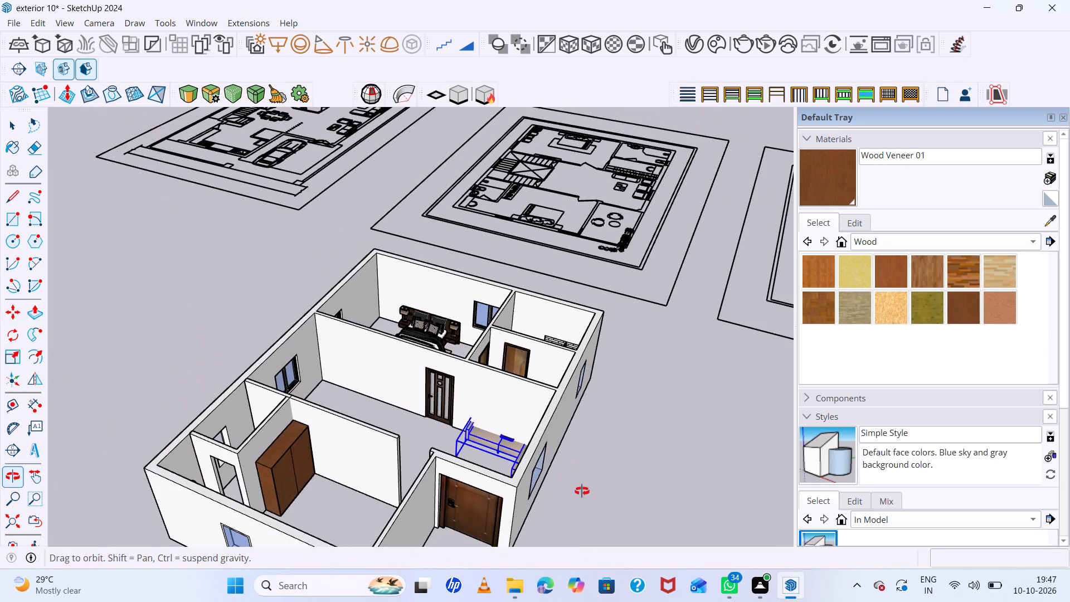
middle_drag(582, 491, 586, 503)
scroll(521, 462, up, 11)
click(521, 439)
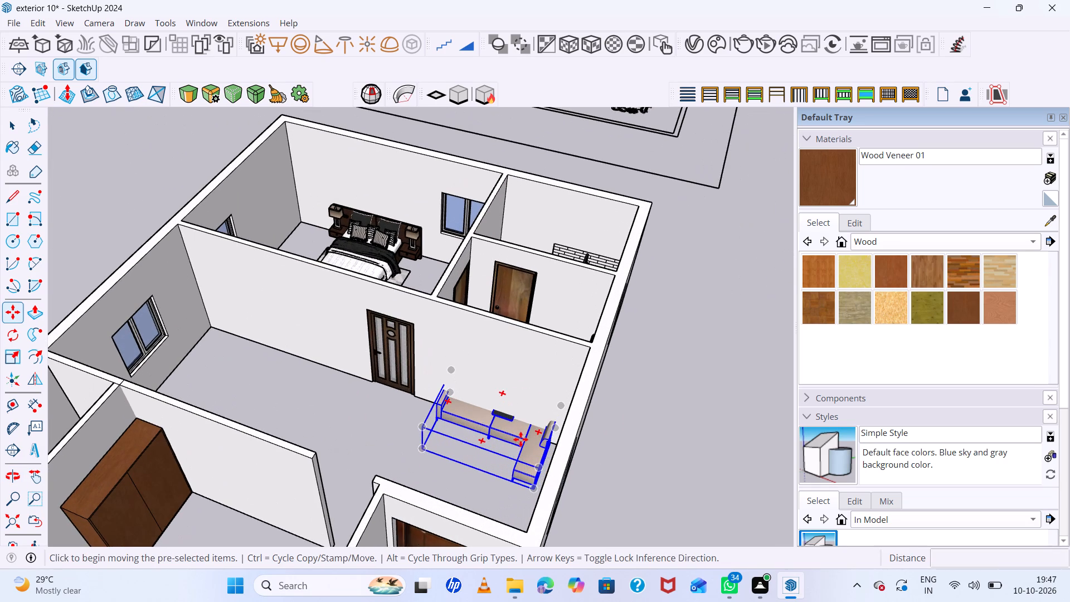
click(519, 465)
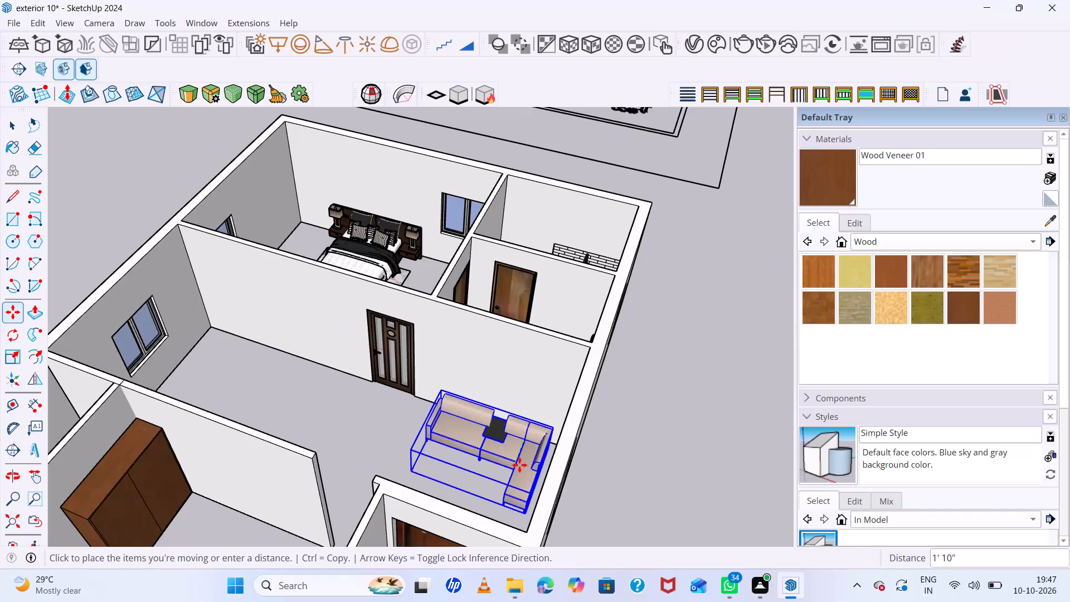
Shift the sofa by its back corner into the hall corner beside the window wall and deselect it.
scroll(523, 421, up, 16)
middle_drag(519, 429, 597, 449)
scroll(595, 425, up, 4)
click(595, 425)
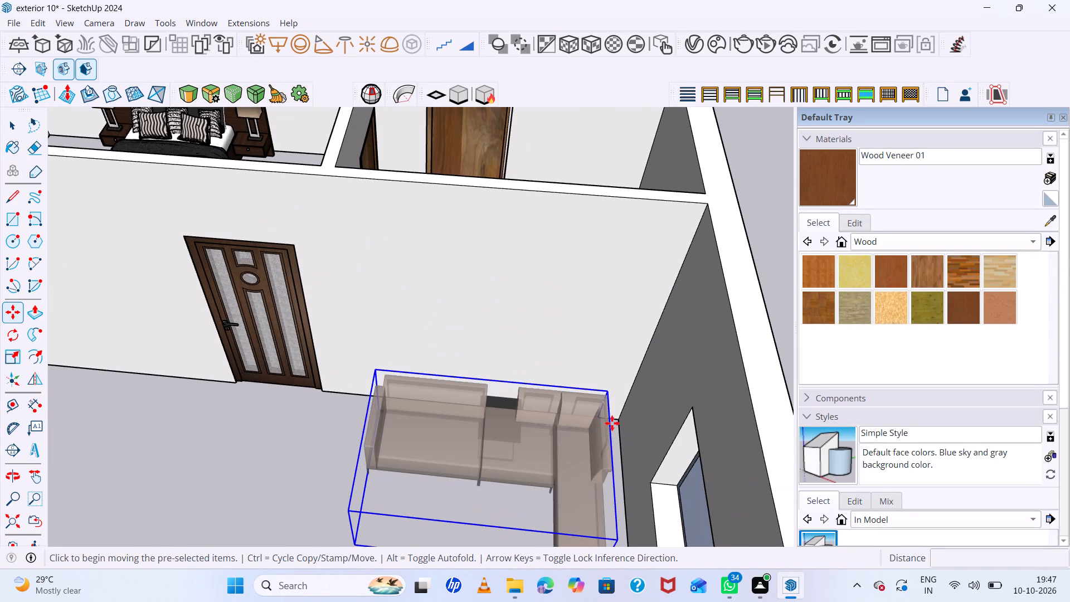
click(618, 421)
scroll(536, 421, down, 13)
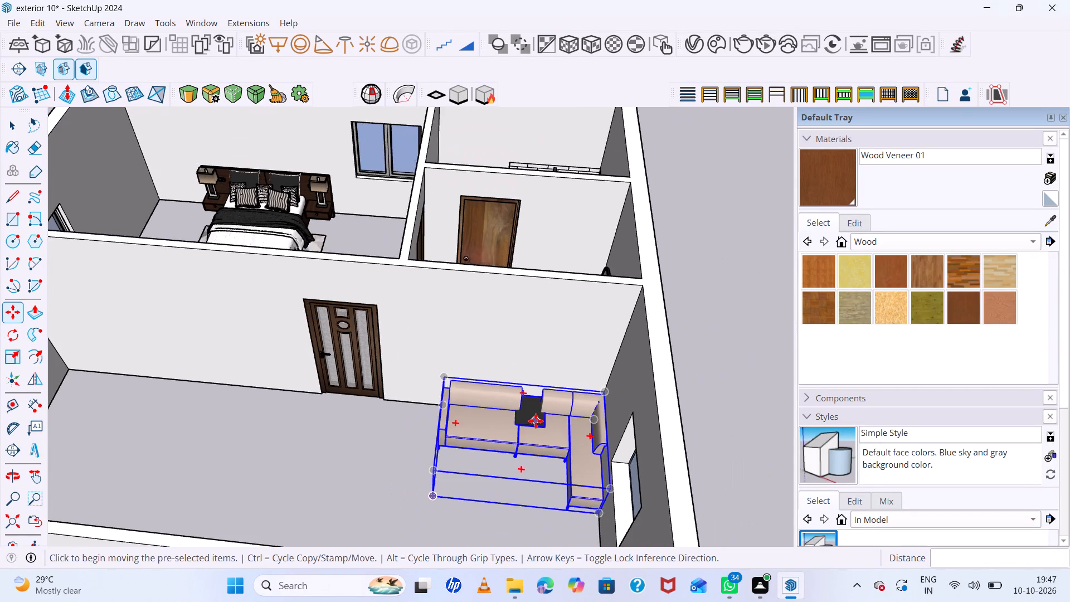
scroll(536, 421, down, 3)
key(space)
click(664, 407)
scroll(651, 404, up, 4)
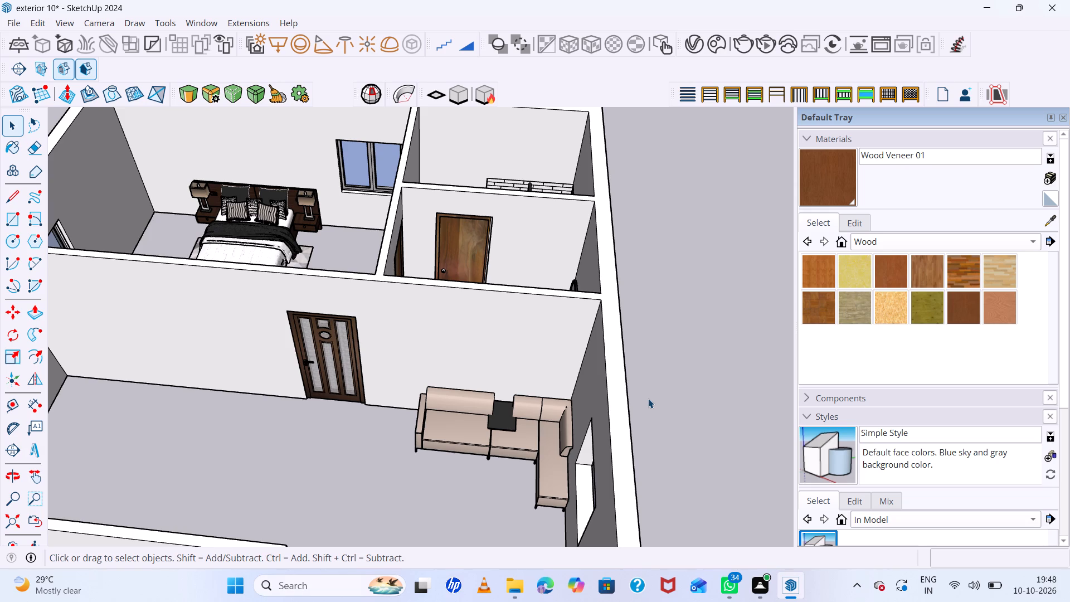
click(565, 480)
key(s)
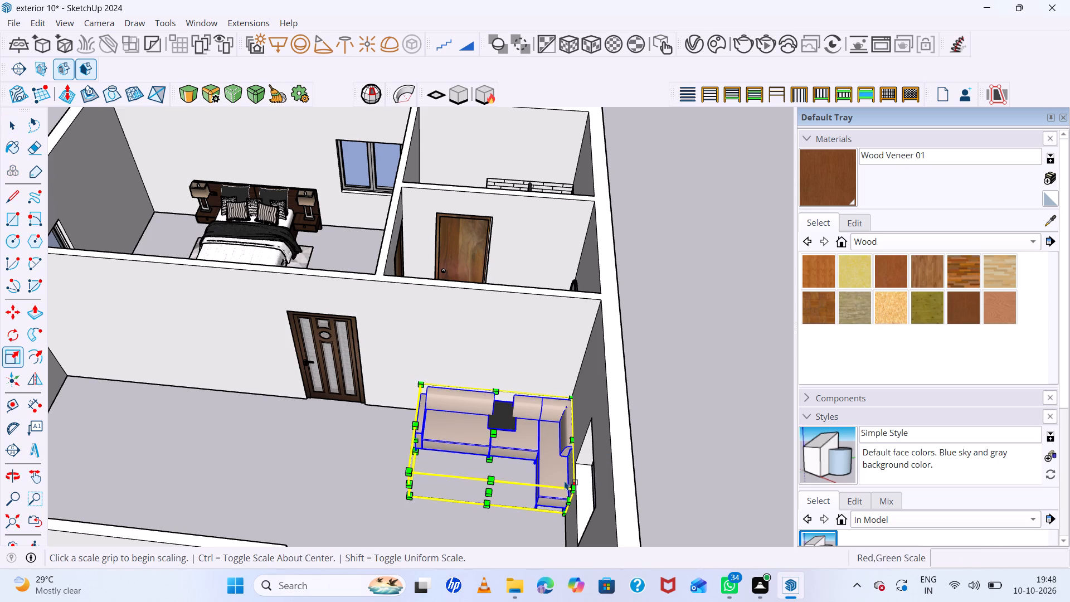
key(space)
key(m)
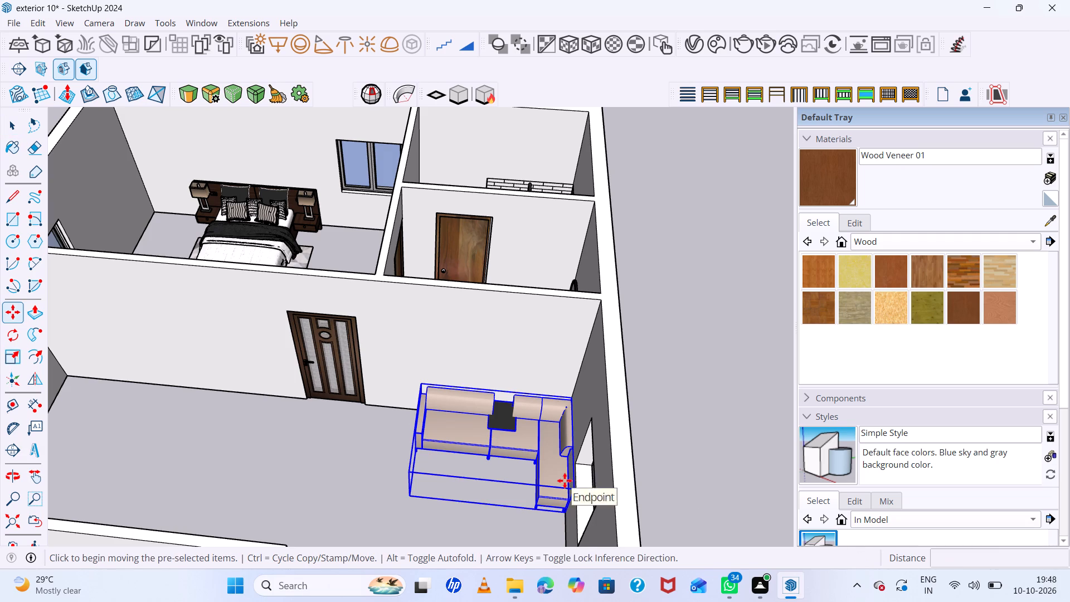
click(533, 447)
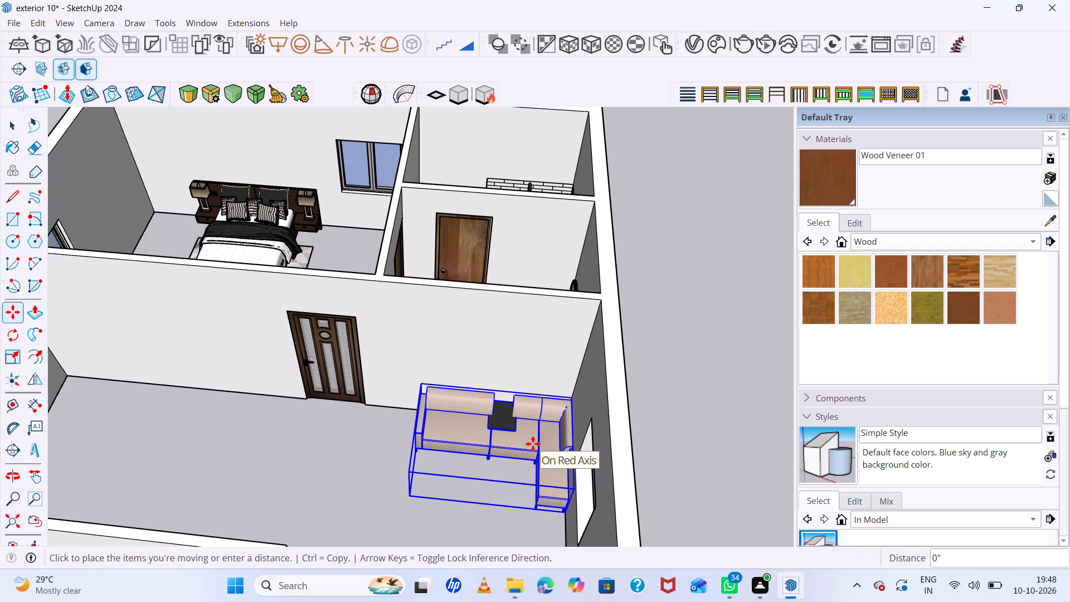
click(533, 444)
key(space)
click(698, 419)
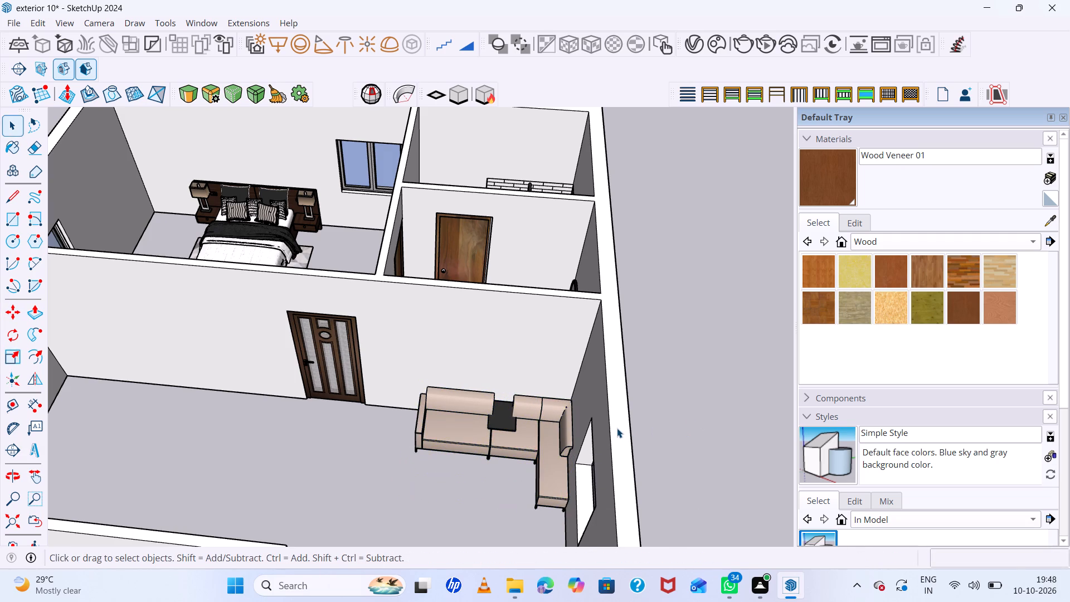
Examine the furnished 3D upper floor and the furniture drawn on its plan, including the balcony and bedrooms.
scroll(617, 428, down, 7)
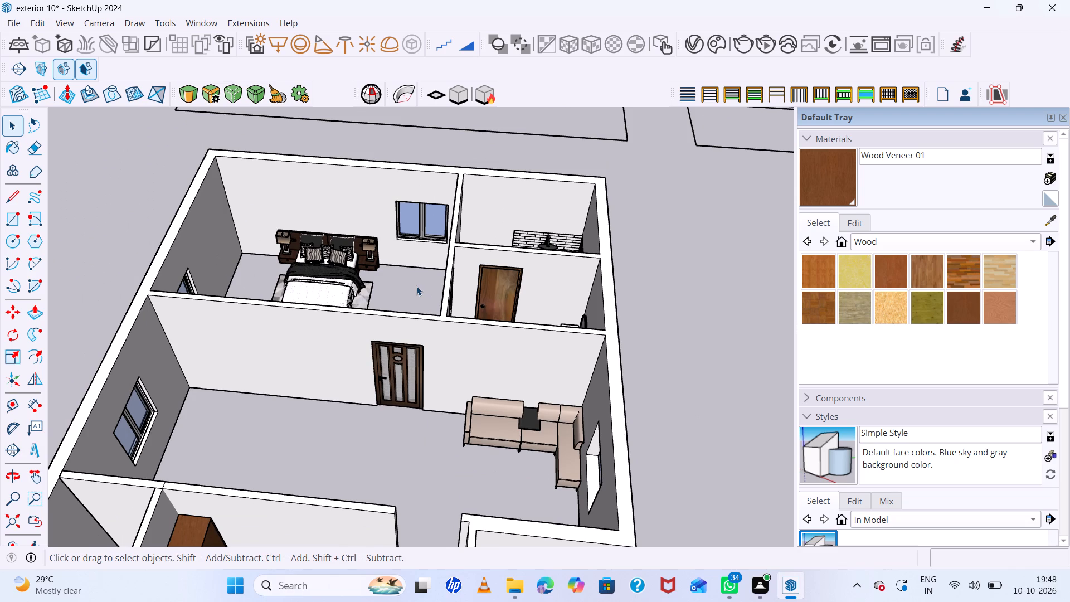
scroll(416, 283, down, 11)
scroll(432, 299, up, 4)
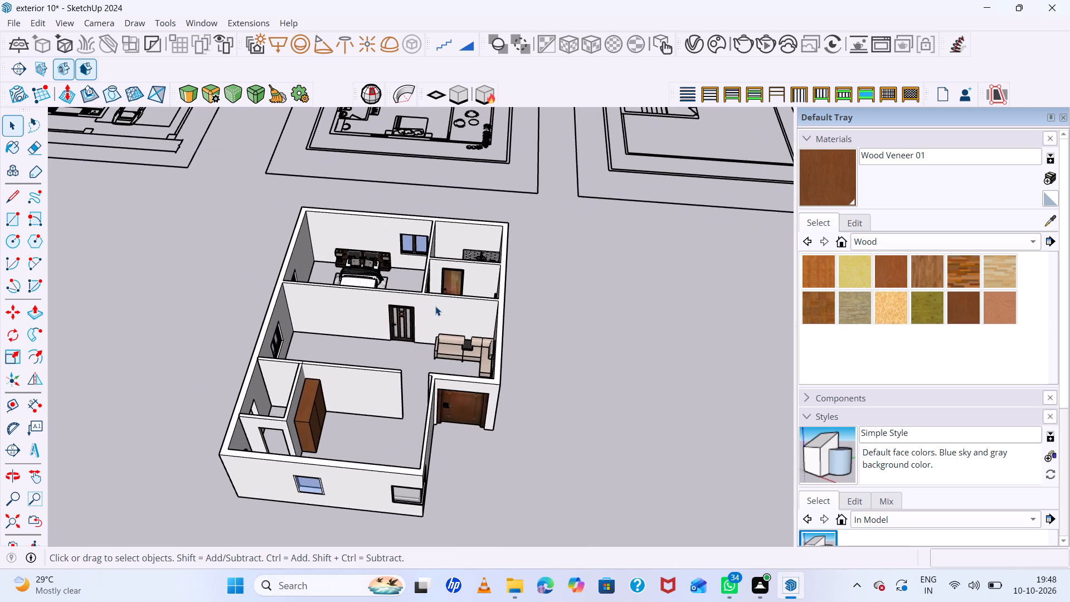
scroll(435, 306, up, 6)
scroll(435, 306, down, 1)
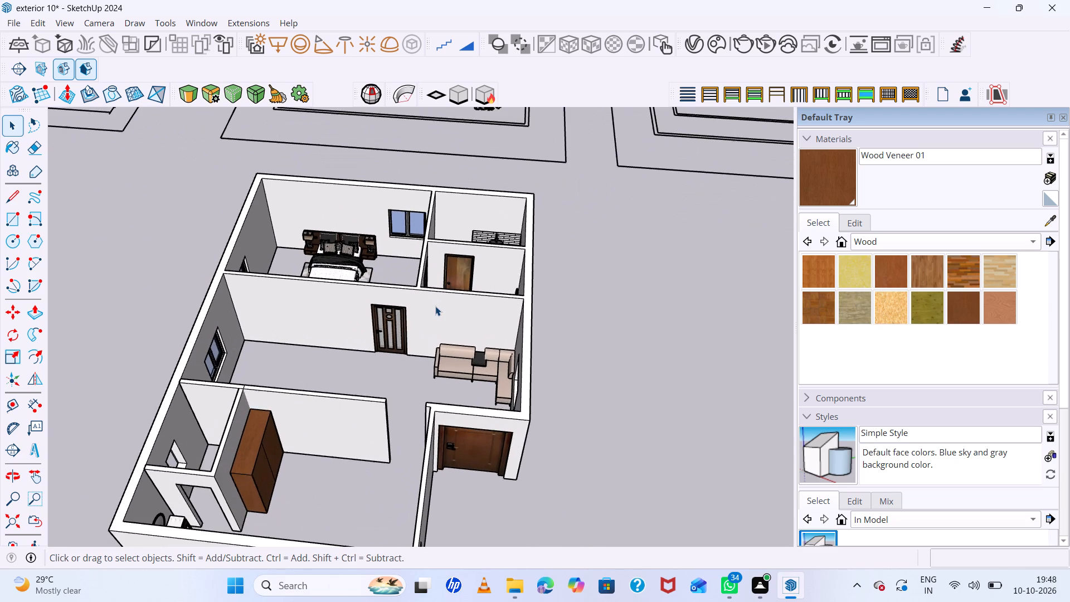
scroll(435, 306, down, 6)
middle_drag(490, 358, 467, 349)
middle_click(467, 349)
scroll(466, 347, up, 2)
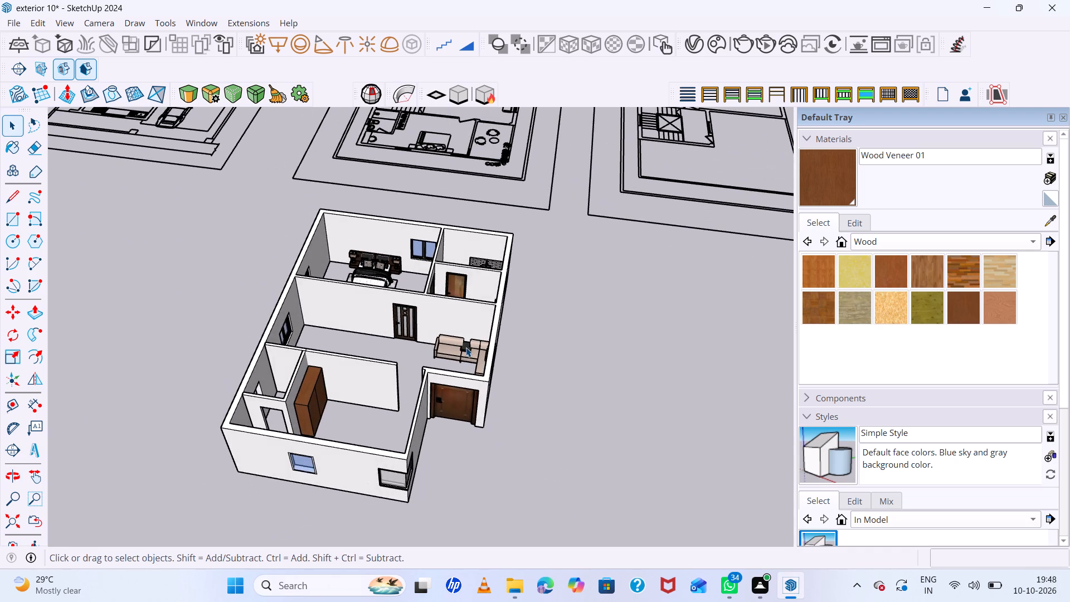
scroll(466, 347, up, 10)
scroll(466, 346, down, 7)
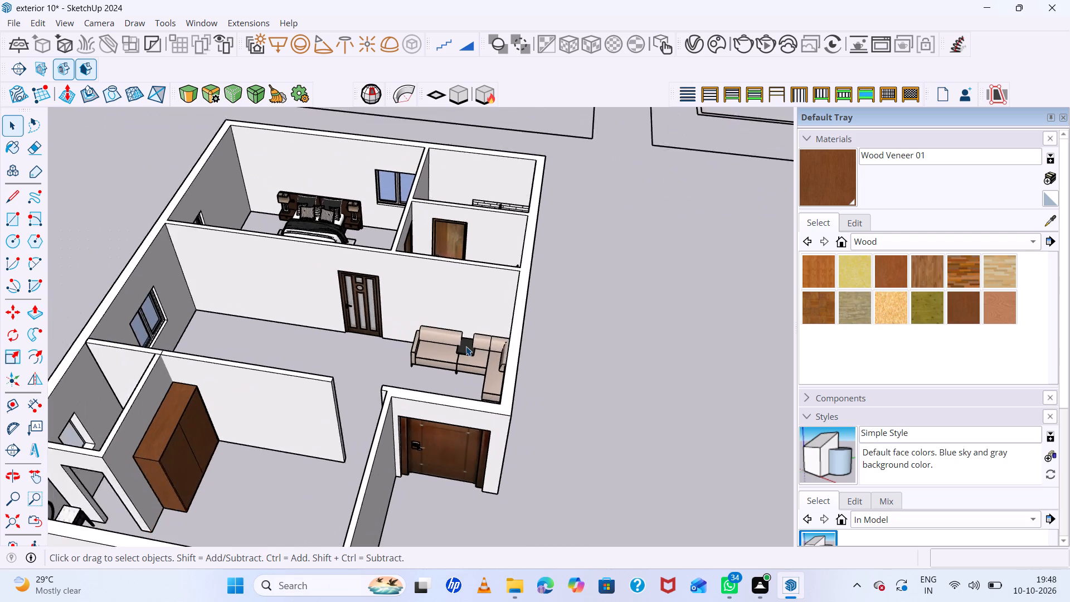
middle_drag(487, 380, 446, 355)
middle_click(446, 355)
scroll(446, 355, up, 6)
scroll(446, 355, down, 12)
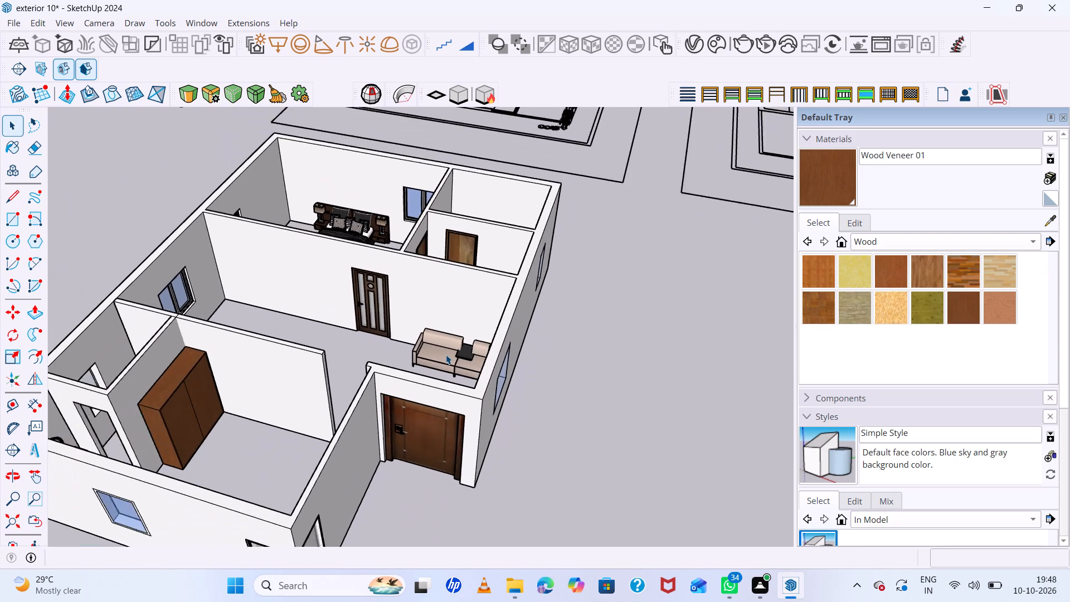
scroll(446, 355, down, 14)
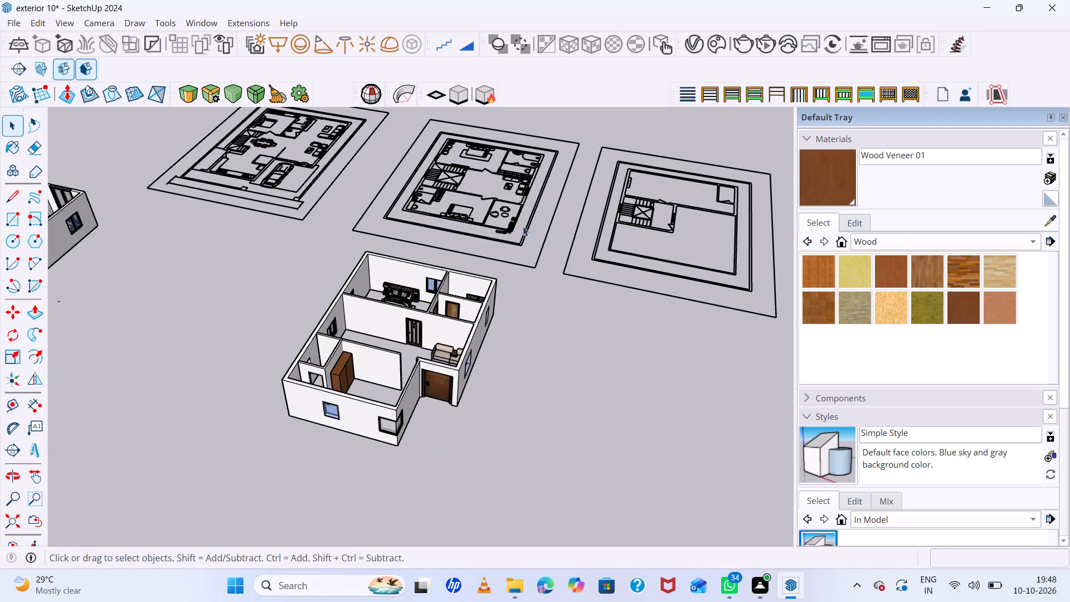
scroll(526, 213, up, 20)
scroll(526, 213, up, 4)
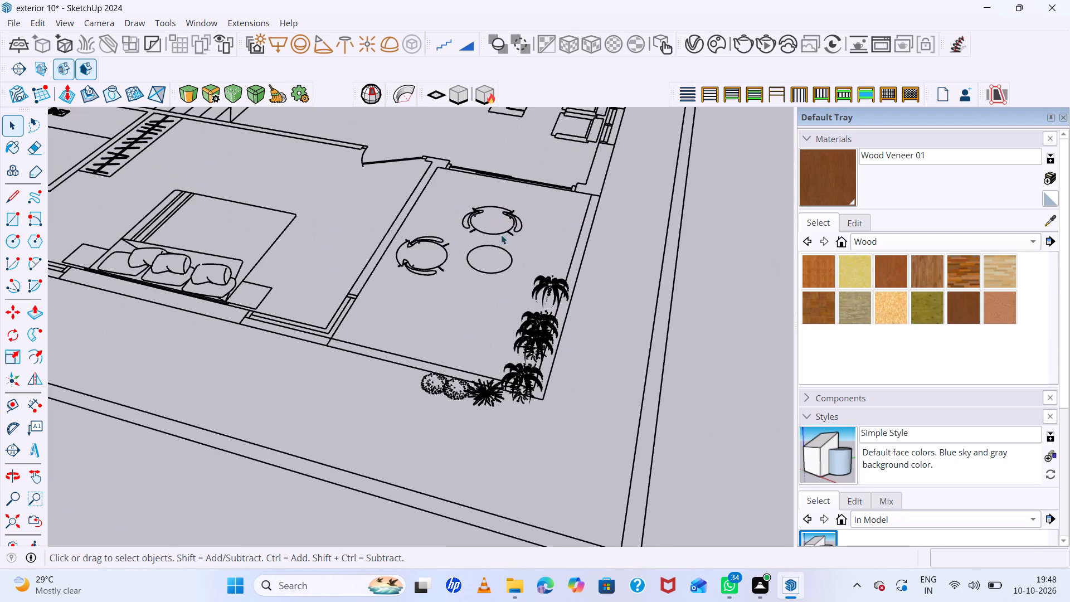
middle_drag(510, 281, 560, 310)
scroll(560, 310, up, 1)
scroll(548, 297, down, 6)
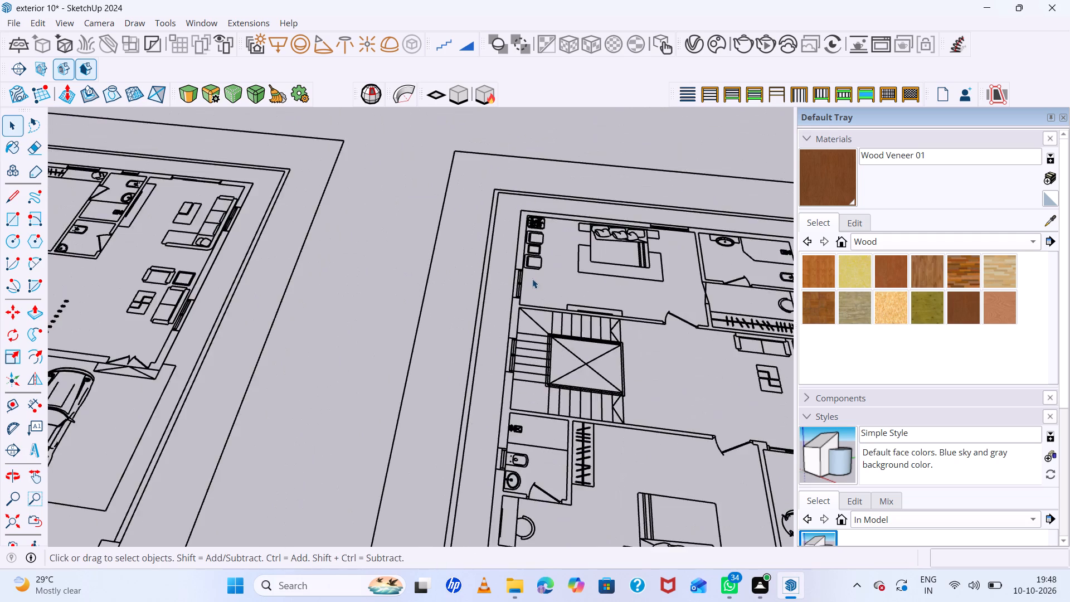
Examine the three floor plans and both 3D floors, comparing the hall furniture drawn with what is modelled.
scroll(532, 279, down, 14)
scroll(610, 360, up, 6)
scroll(546, 295, down, 8)
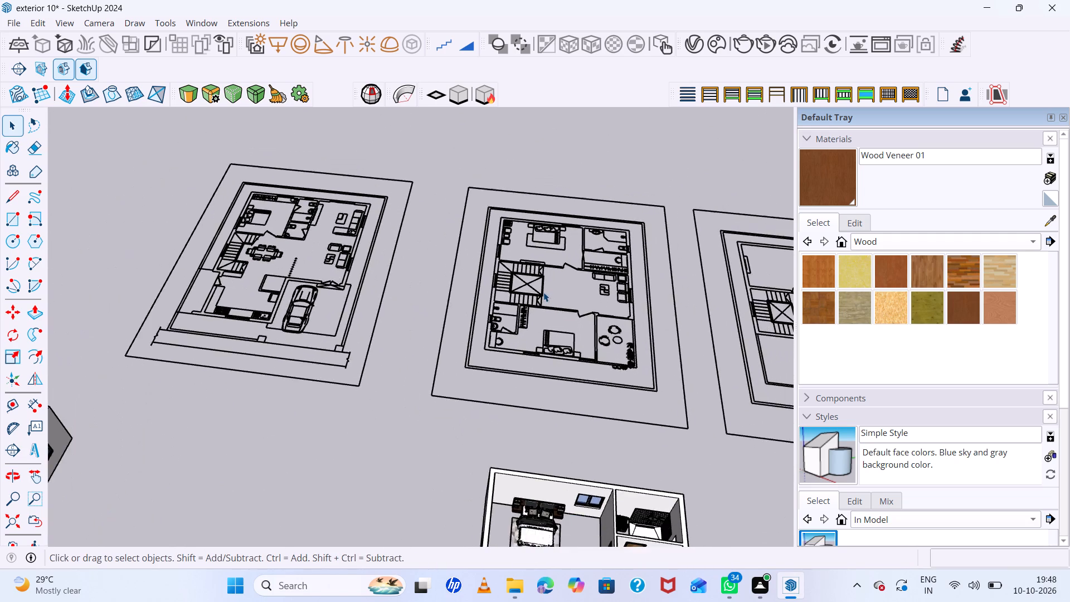
scroll(543, 292, down, 17)
scroll(629, 351, down, 6)
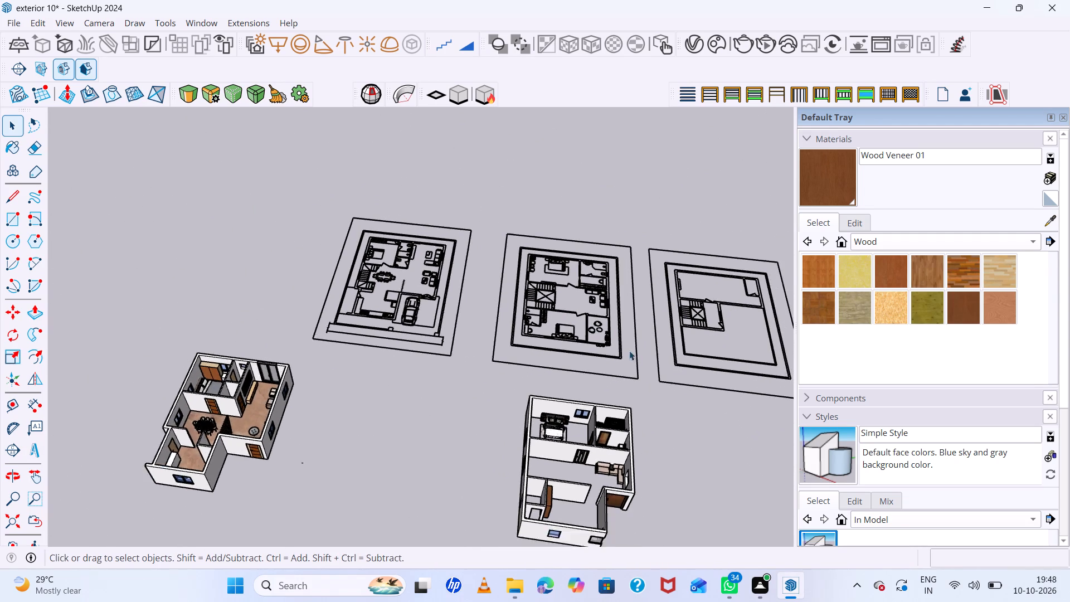
scroll(648, 391, up, 12)
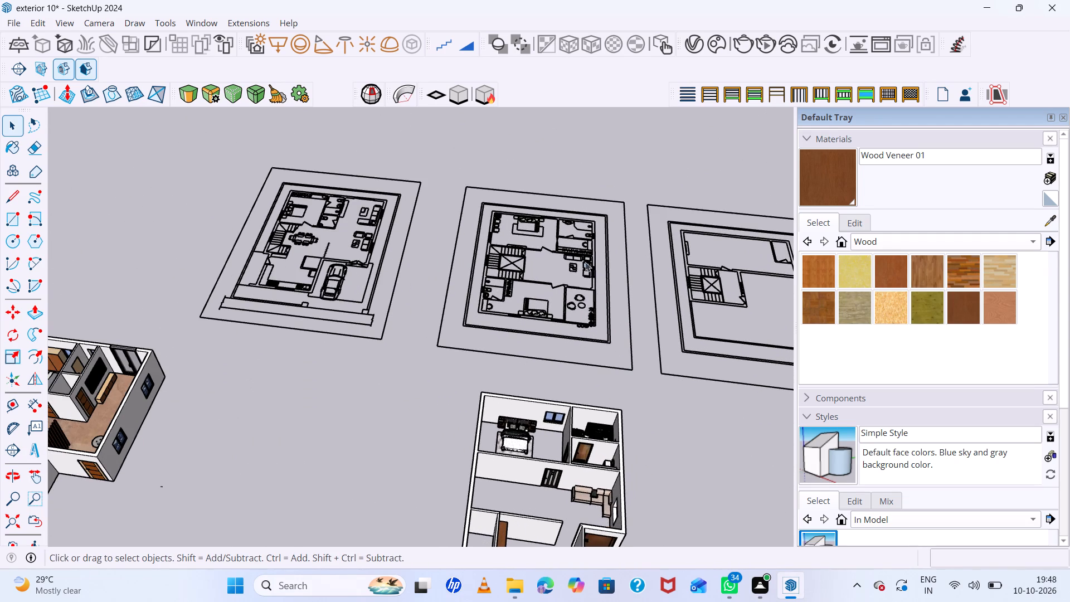
scroll(582, 251, up, 5)
scroll(582, 251, down, 12)
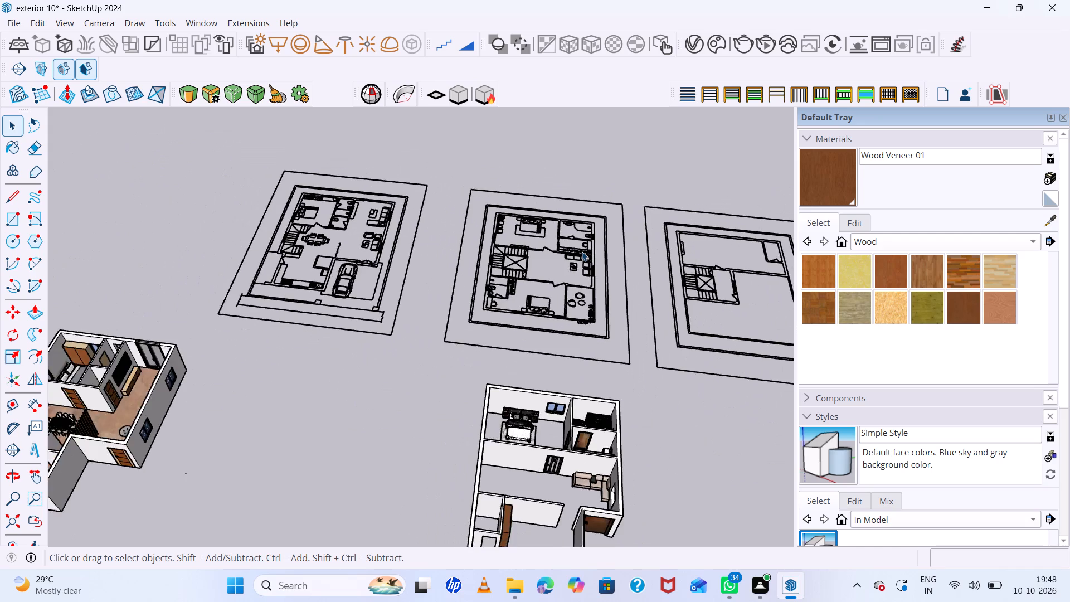
scroll(582, 251, down, 4)
scroll(553, 299, down, 6)
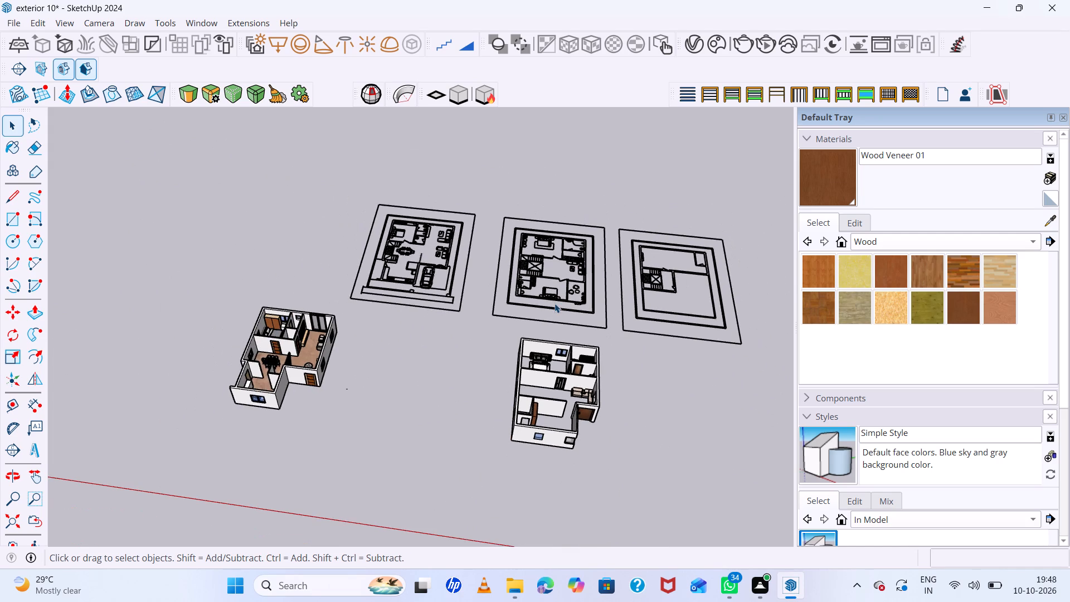
Copy the L-shaped sofa with its coffee table from the lower floor's living room into the upper floor's hall, about 99' away.
scroll(308, 370, up, 14)
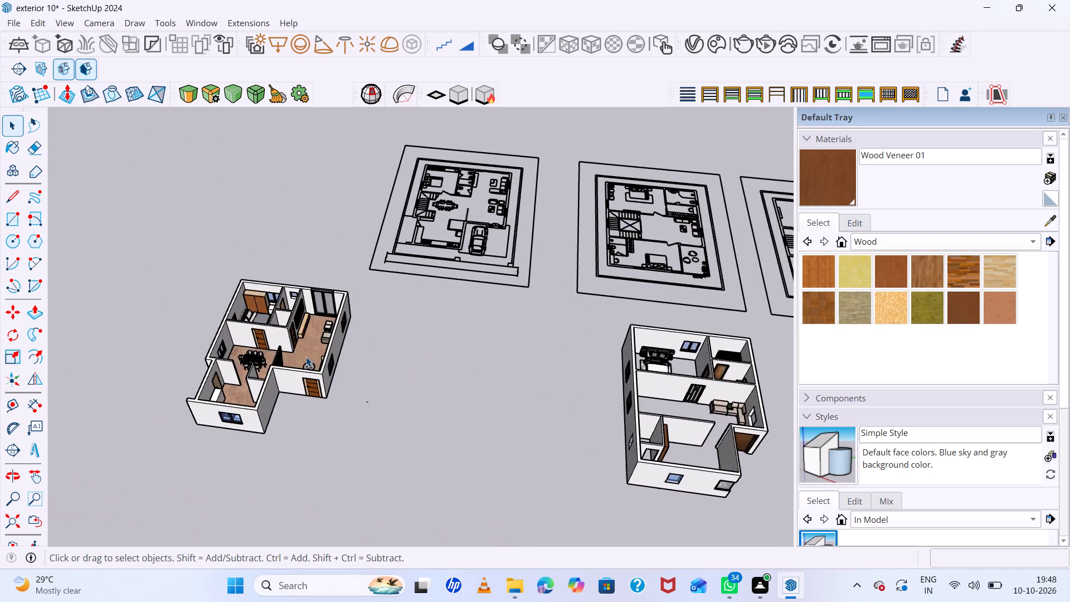
scroll(306, 357, up, 19)
middle_drag(327, 329, 410, 321)
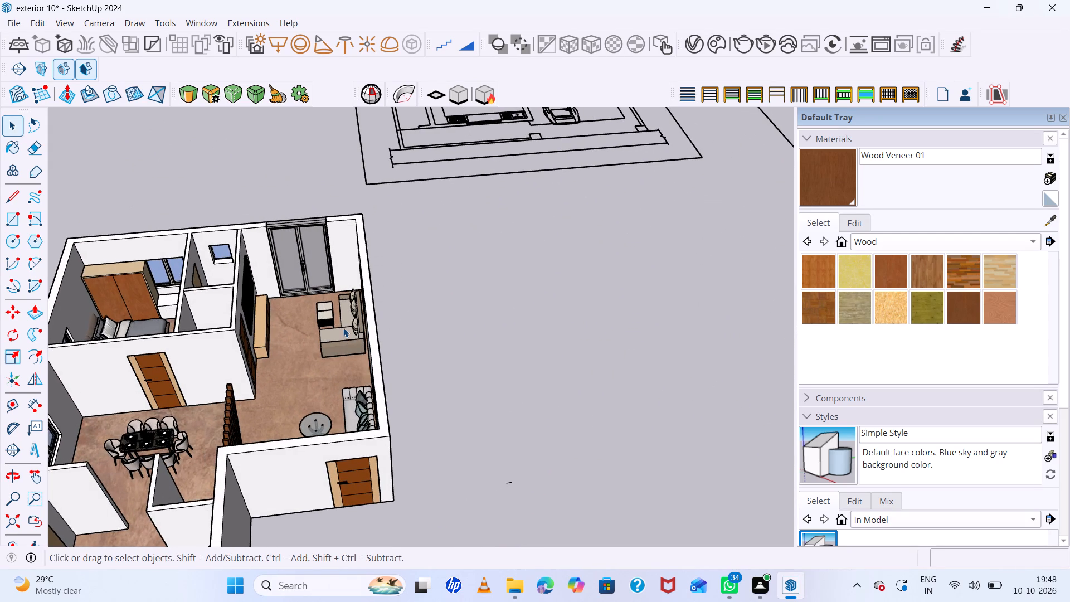
click(343, 328)
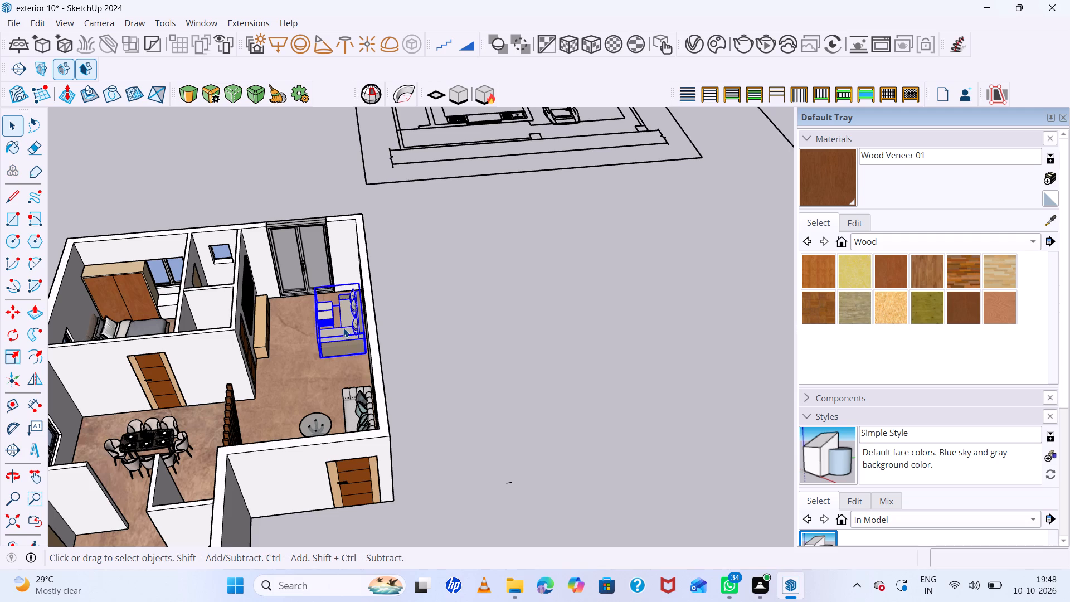
key(m)
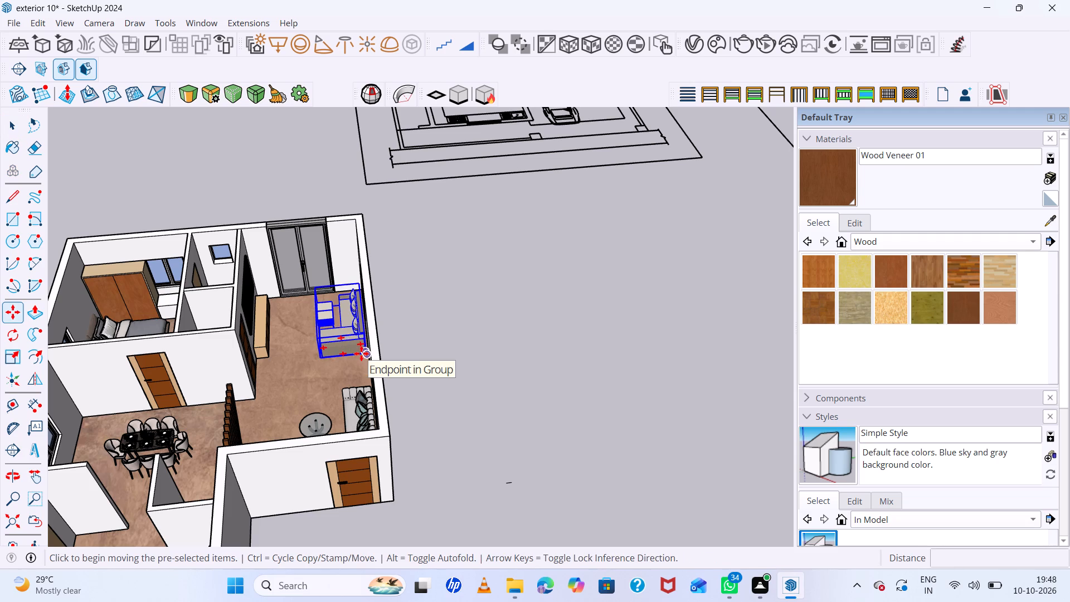
scroll(361, 353, up, 17)
click(367, 351)
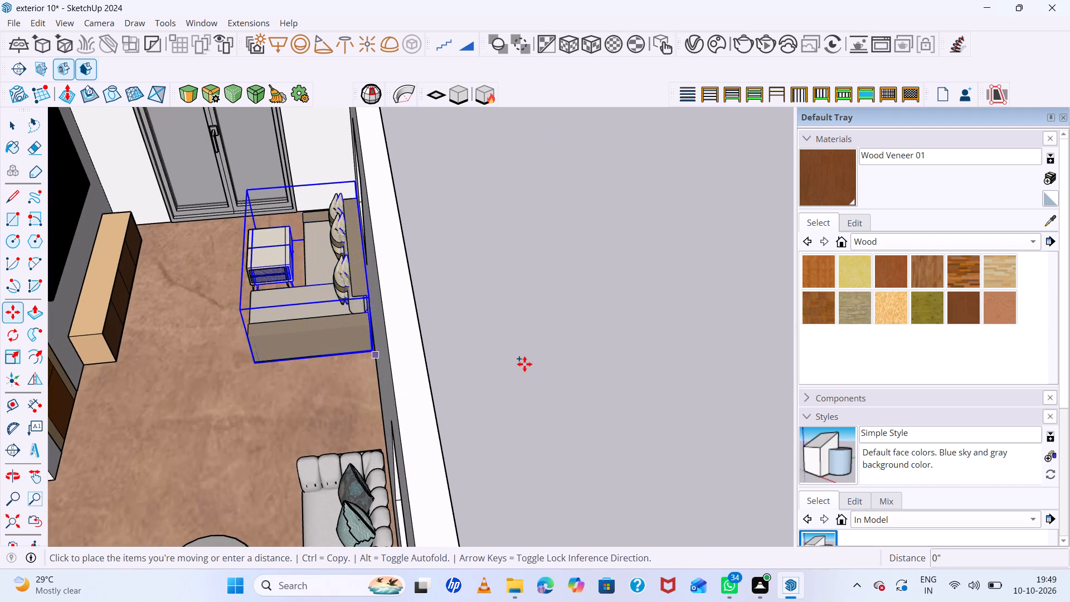
scroll(538, 363, down, 7)
scroll(518, 363, down, 20)
scroll(518, 363, down, 6)
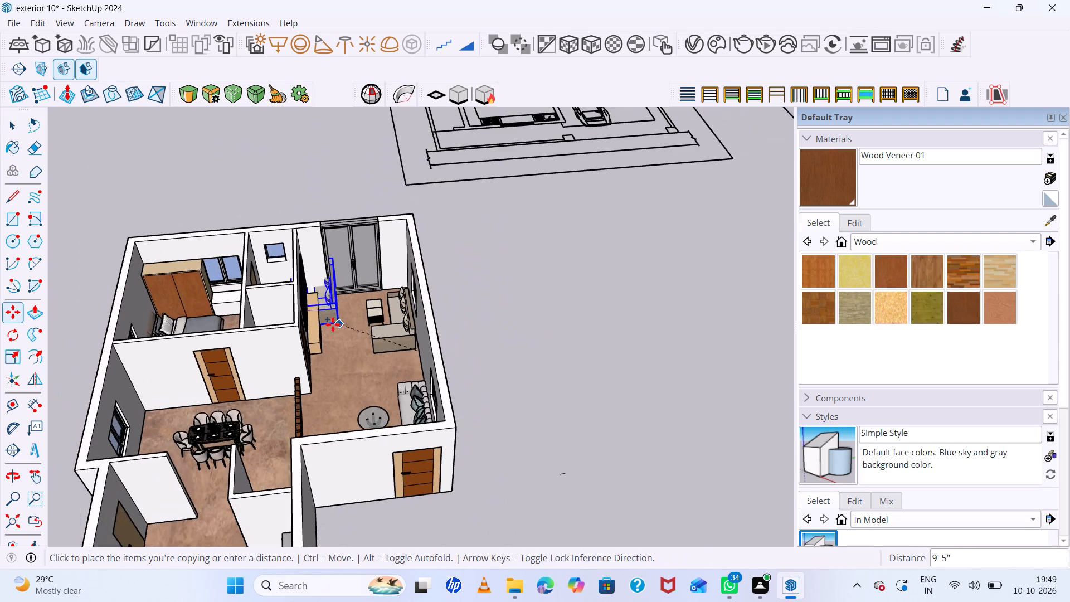
scroll(285, 307, down, 20)
scroll(285, 307, down, 7)
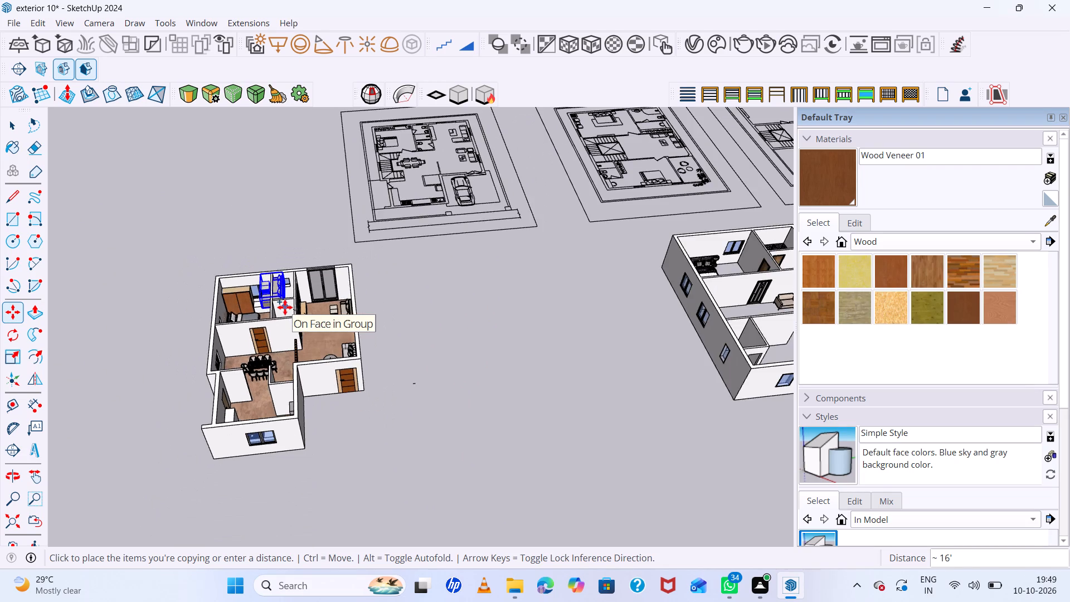
scroll(666, 292, up, 4)
scroll(723, 302, up, 2)
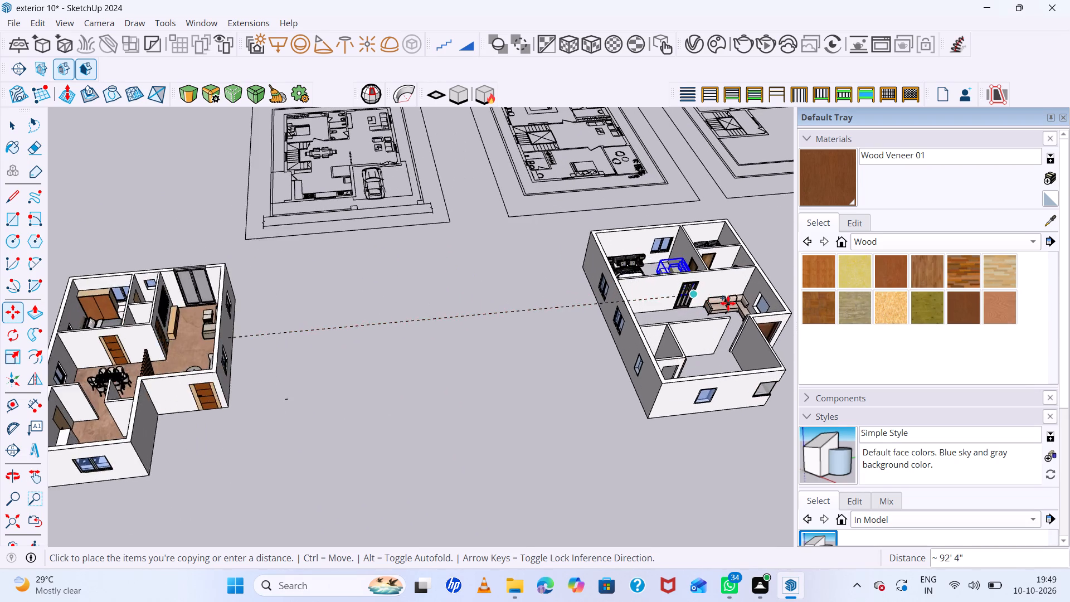
scroll(728, 303, up, 4)
scroll(607, 260, down, 9)
scroll(697, 292, up, 8)
middle_drag(698, 299, 706, 365)
scroll(692, 332, up, 5)
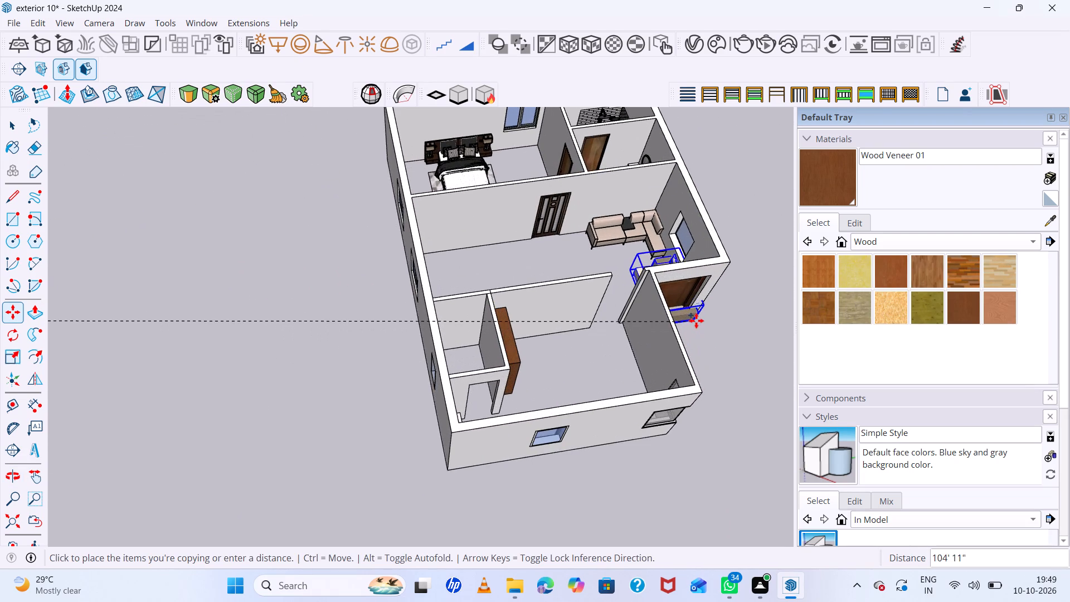
scroll(692, 315, up, 7)
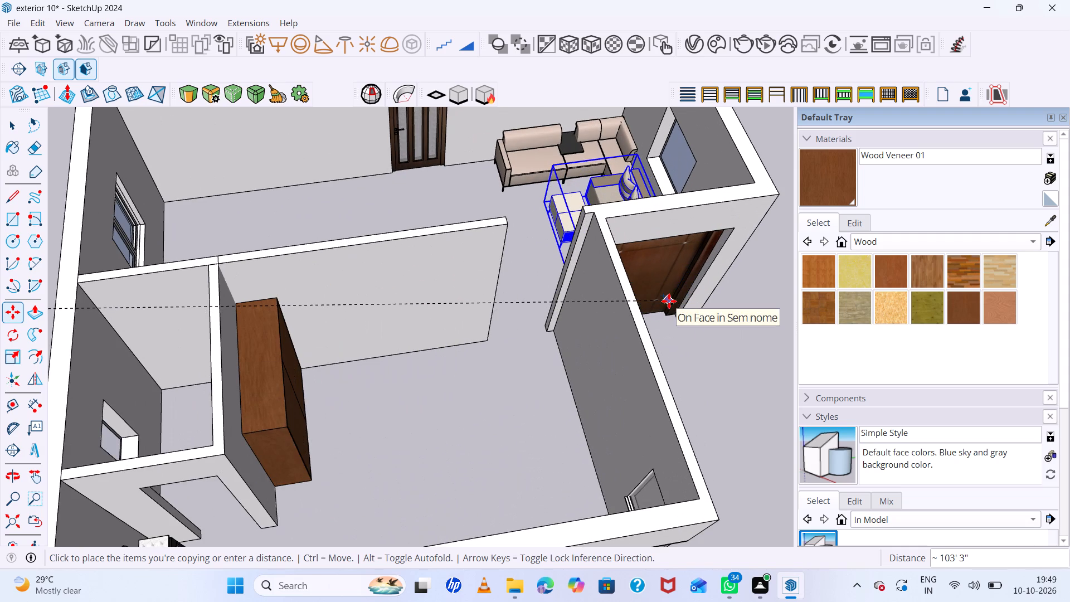
middle_drag(638, 278, 665, 356)
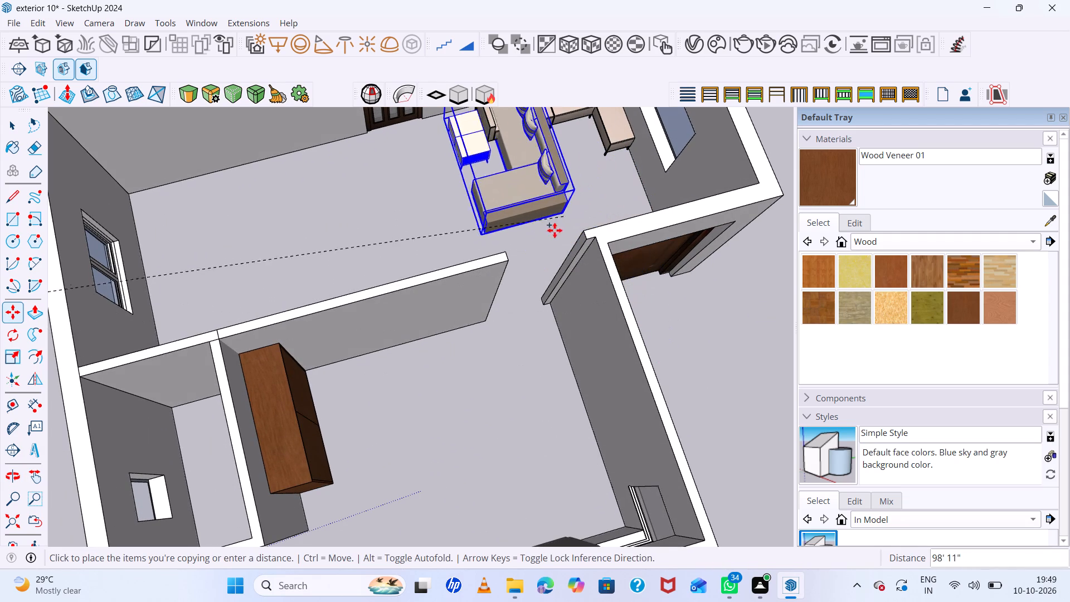
click(547, 245)
scroll(503, 266, down, 6)
key(space)
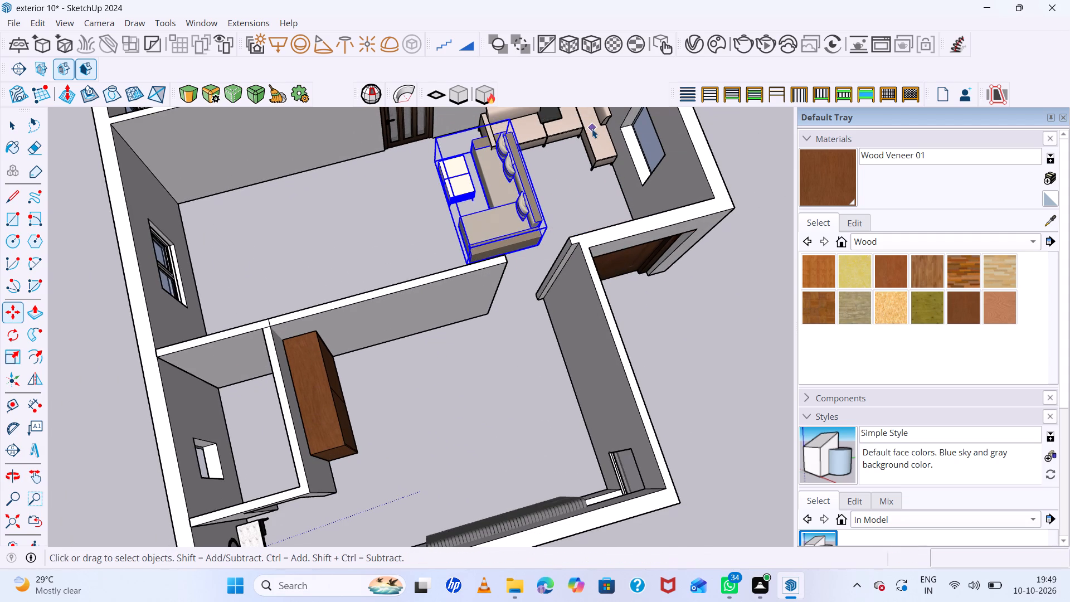
Delete the previously placed L-shaped sofa from the upper hall's corner.
click(592, 129)
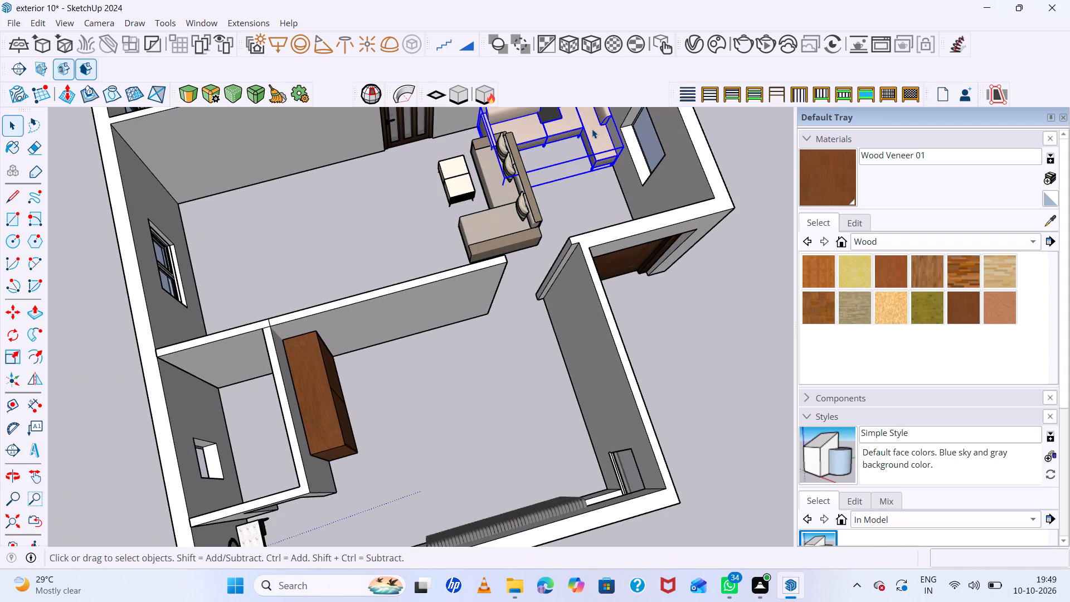
key(Delete)
Move the copied sofa set about 6' 11" toward the hall's window wall, next to the wooden balcony door.
scroll(514, 192, down, 2)
click(514, 192)
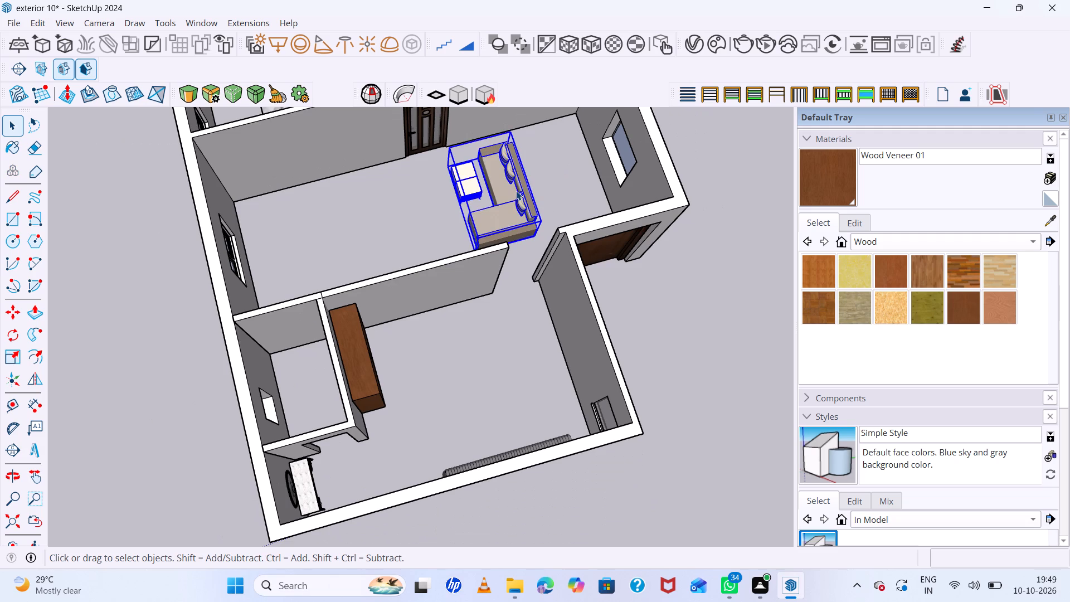
key(m)
middle_drag(506, 241, 515, 334)
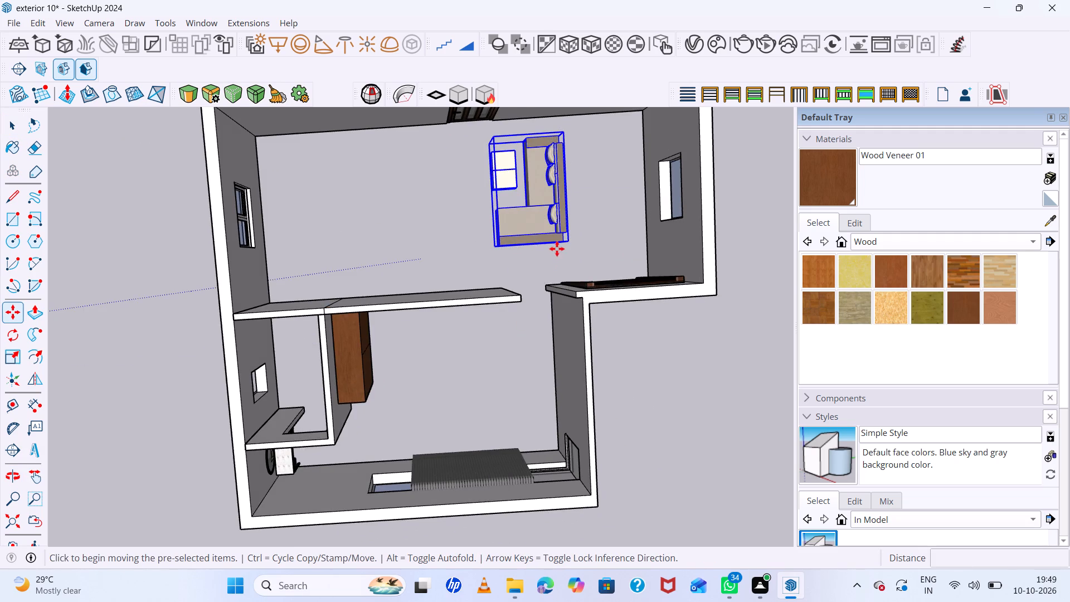
scroll(571, 244, up, 9)
middle_click(572, 245)
click(561, 231)
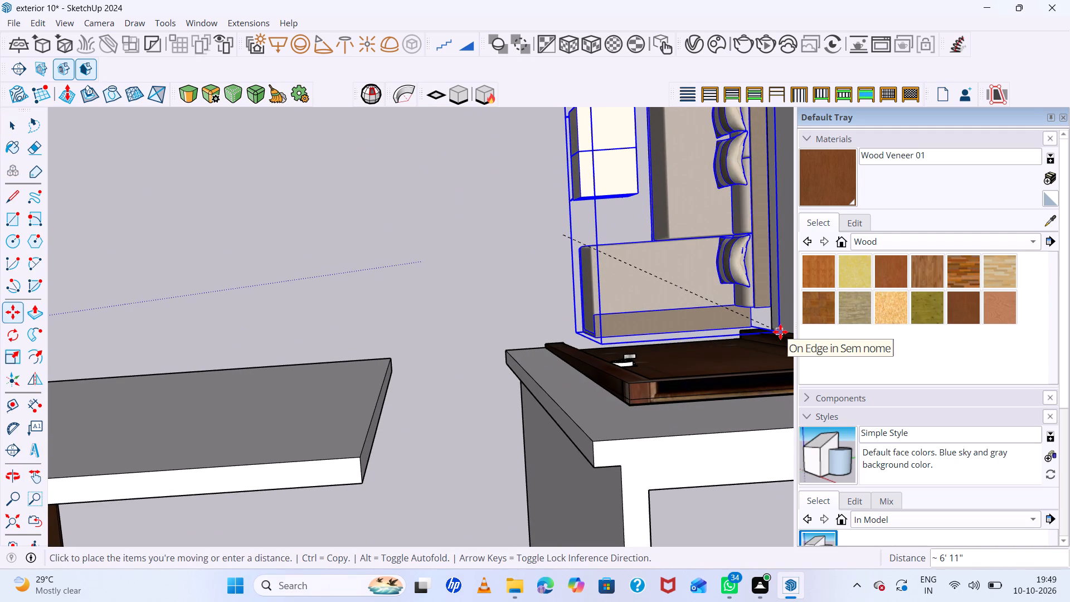
click(780, 332)
scroll(654, 309, down, 18)
middle_drag(656, 309, 640, 265)
scroll(656, 309, up, 1)
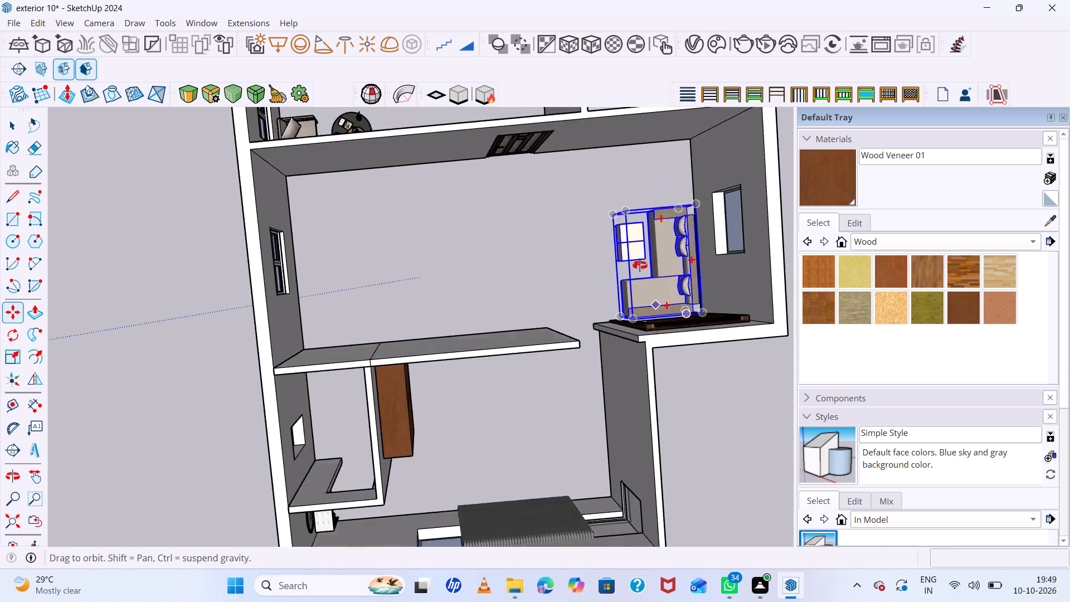
middle_drag(640, 265, 638, 250)
scroll(684, 312, up, 12)
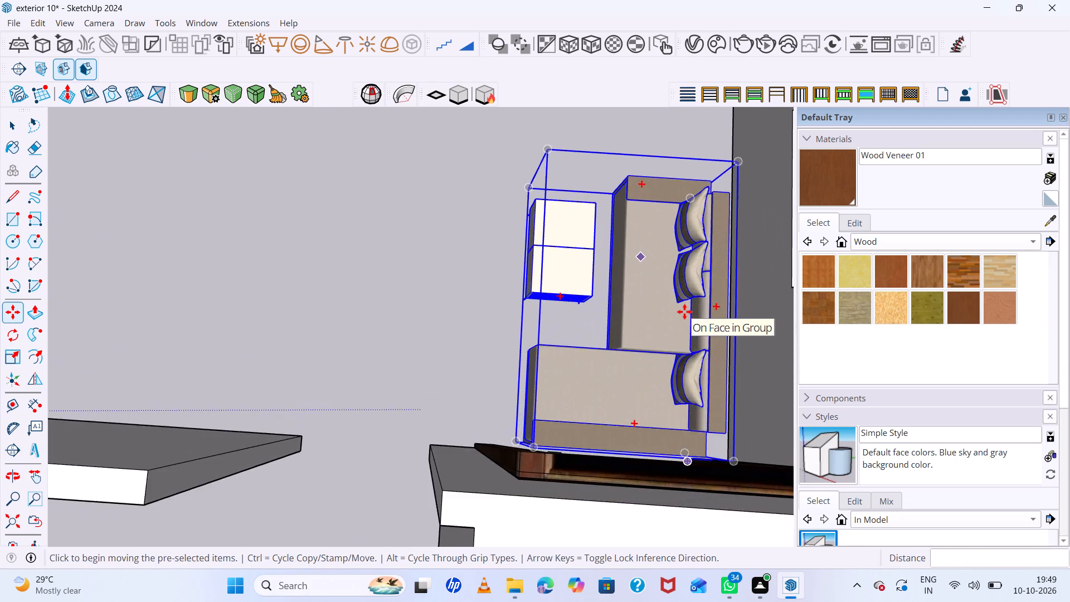
scroll(684, 312, down, 5)
key(space)
Scale the wooden door beside the sofa so it sits flatter against its wall, and deselect it.
scroll(698, 360, up, 3)
scroll(638, 385, up, 5)
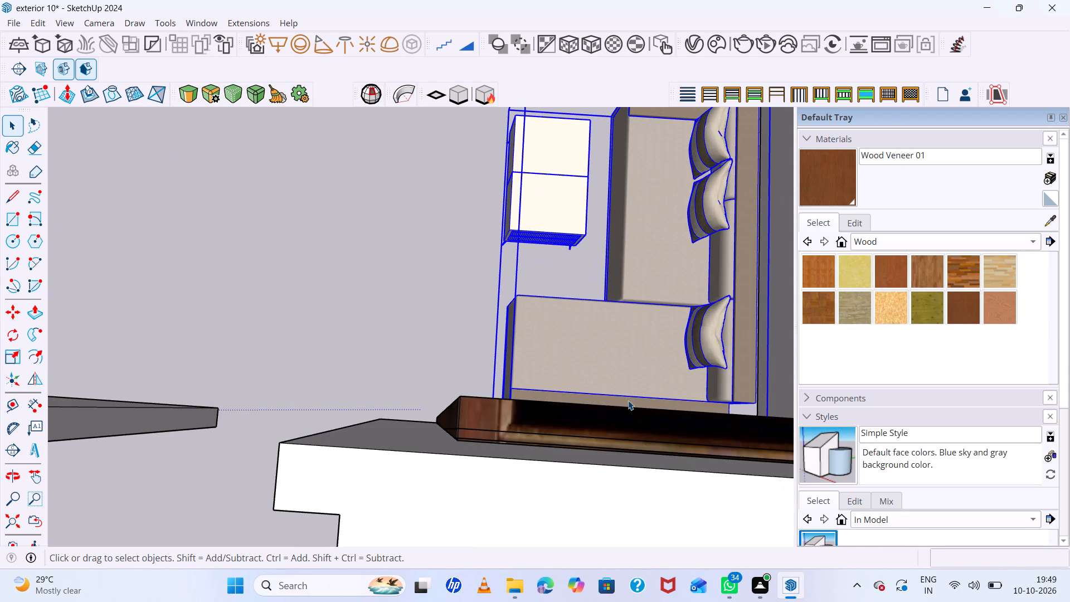
middle_drag(627, 405, 624, 427)
middle_click(624, 427)
click(613, 471)
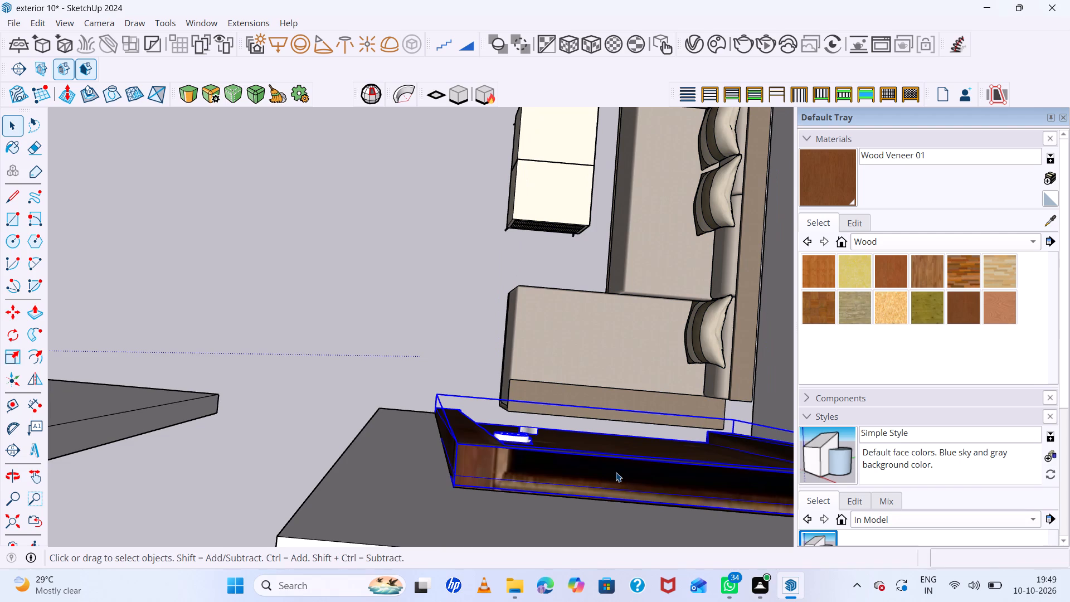
key(s)
scroll(522, 393, down, 5)
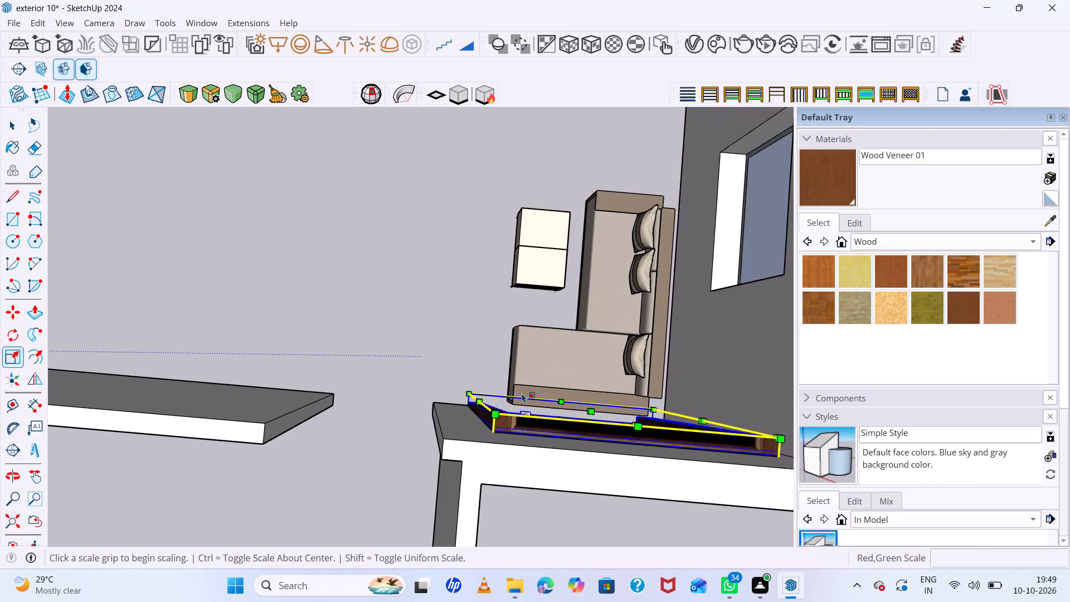
scroll(522, 393, down, 2)
click(625, 423)
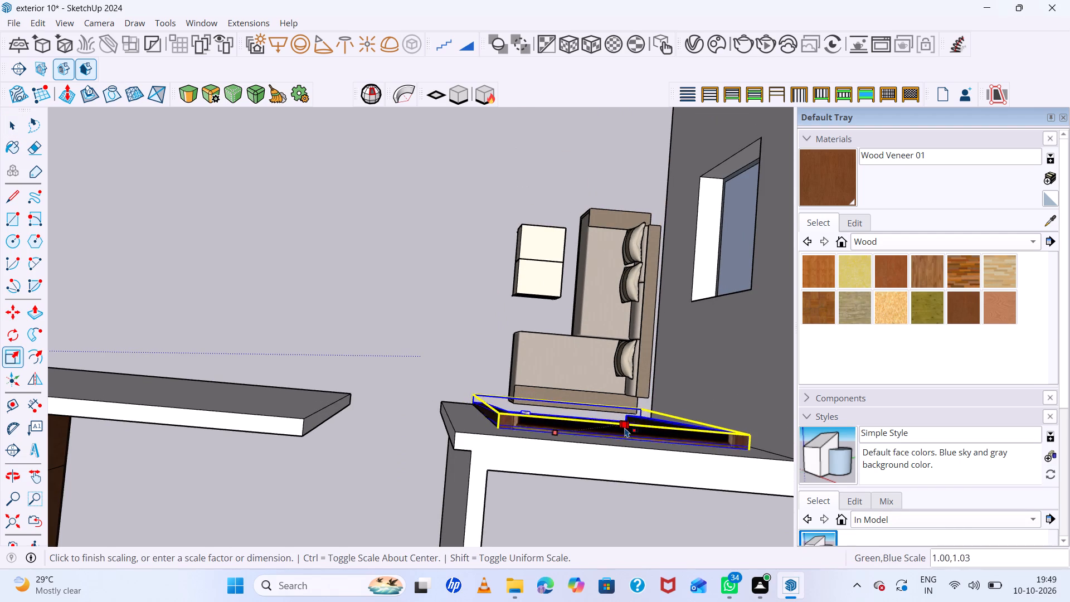
click(626, 439)
key(space)
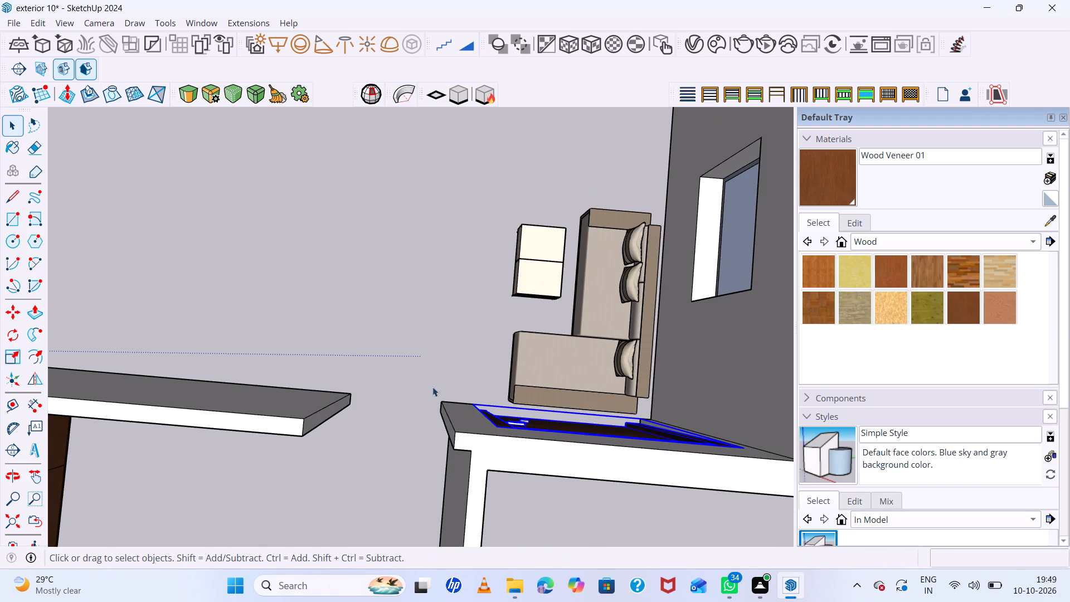
click(381, 302)
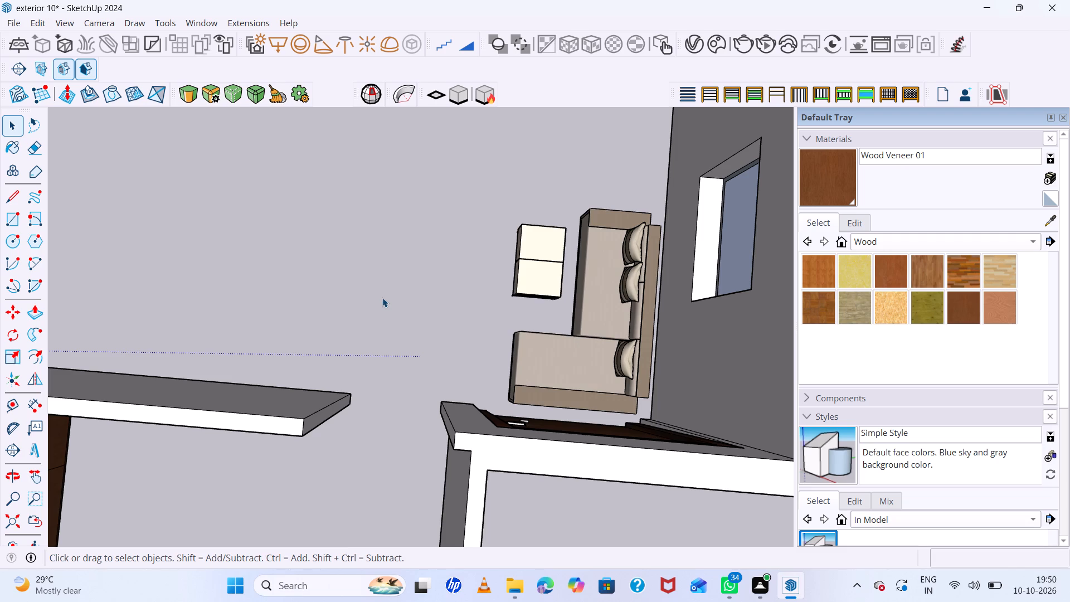
Examine the sofa set's placement in the hall and the furnishing of the upper floor against the lower floor.
scroll(549, 275, up, 1)
scroll(549, 273, down, 12)
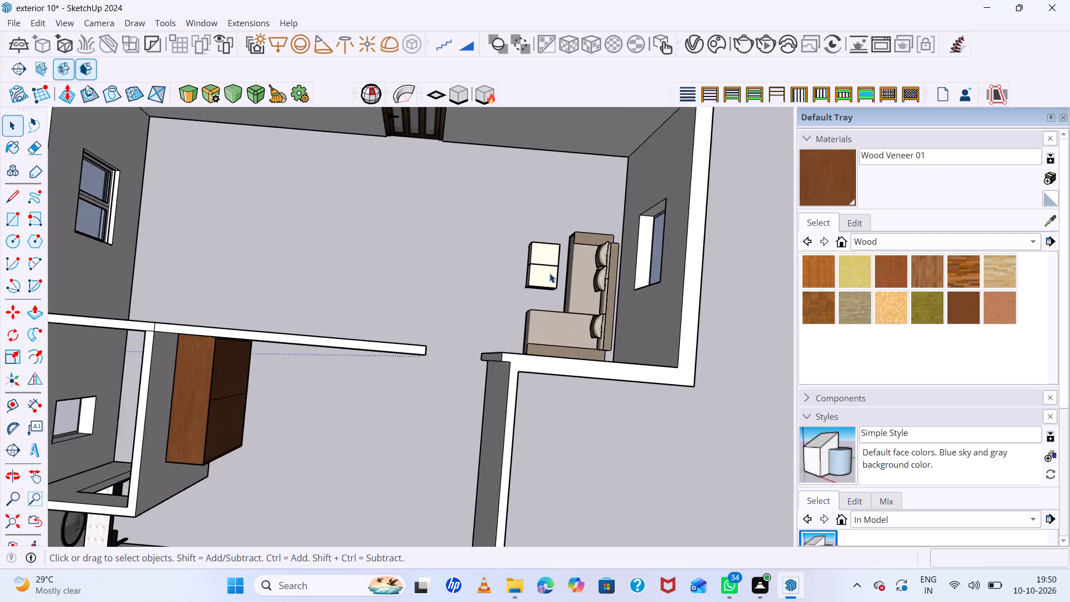
scroll(549, 273, down, 2)
scroll(581, 279, up, 15)
scroll(587, 306, up, 14)
scroll(587, 311, down, 4)
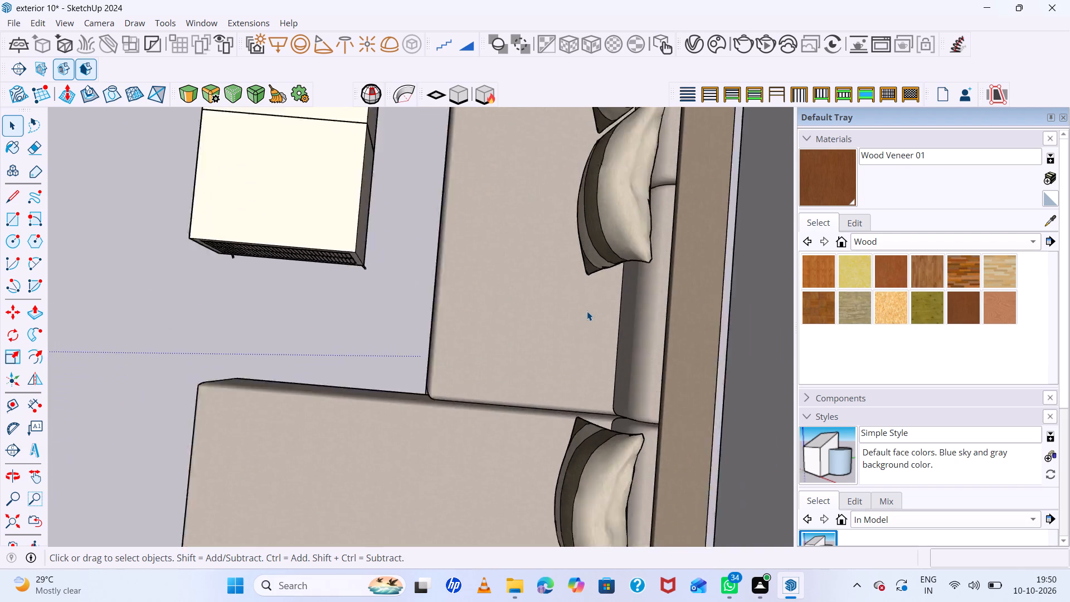
scroll(587, 311, down, 13)
scroll(587, 311, down, 15)
scroll(587, 313, down, 17)
scroll(587, 317, down, 14)
scroll(587, 322, down, 16)
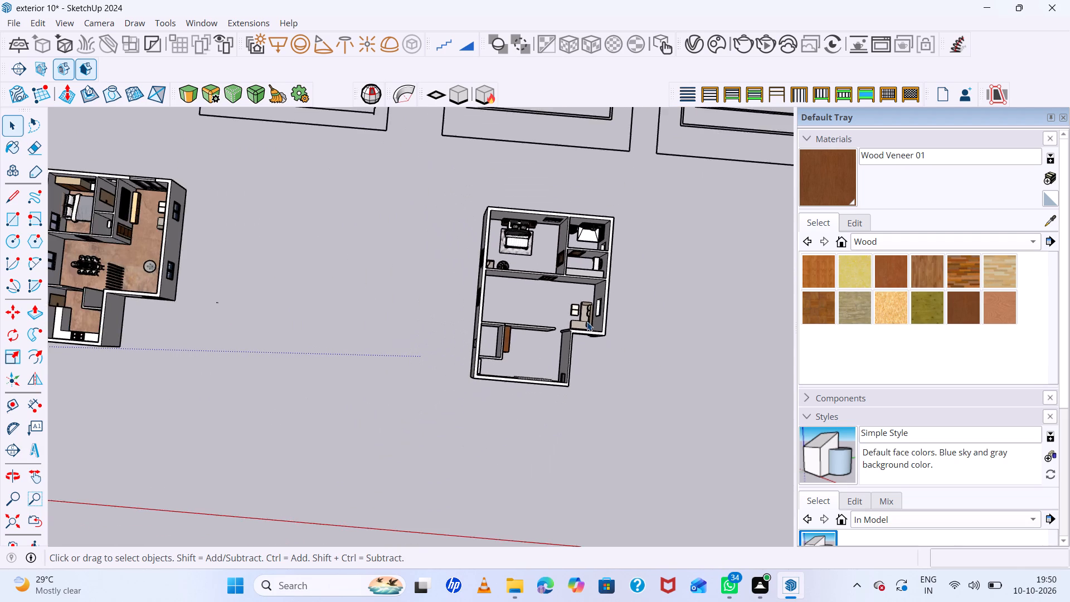
scroll(587, 322, down, 11)
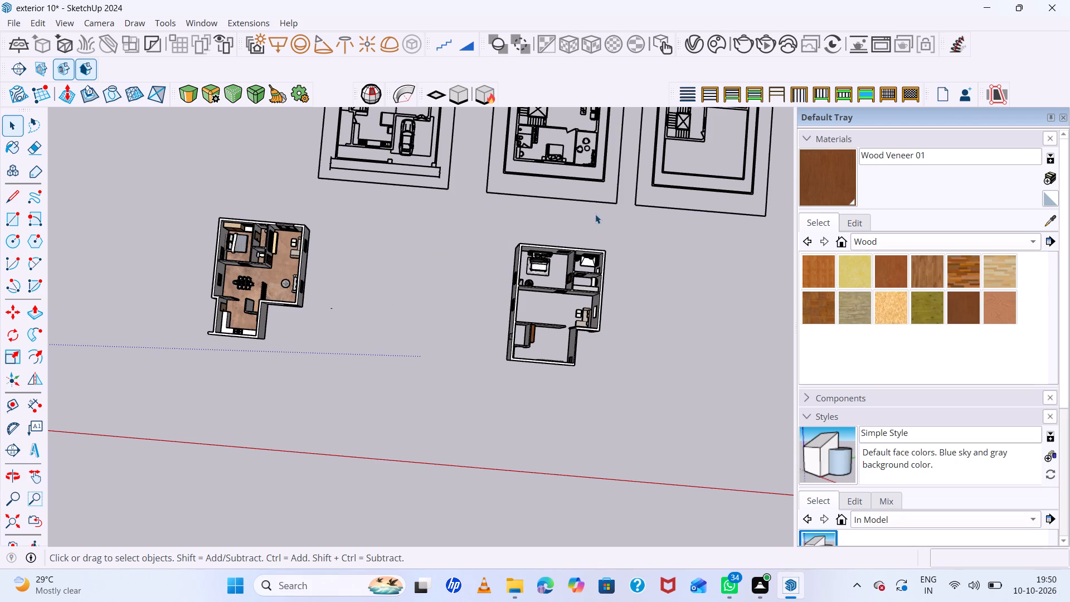
scroll(597, 463, up, 5)
scroll(581, 312, up, 5)
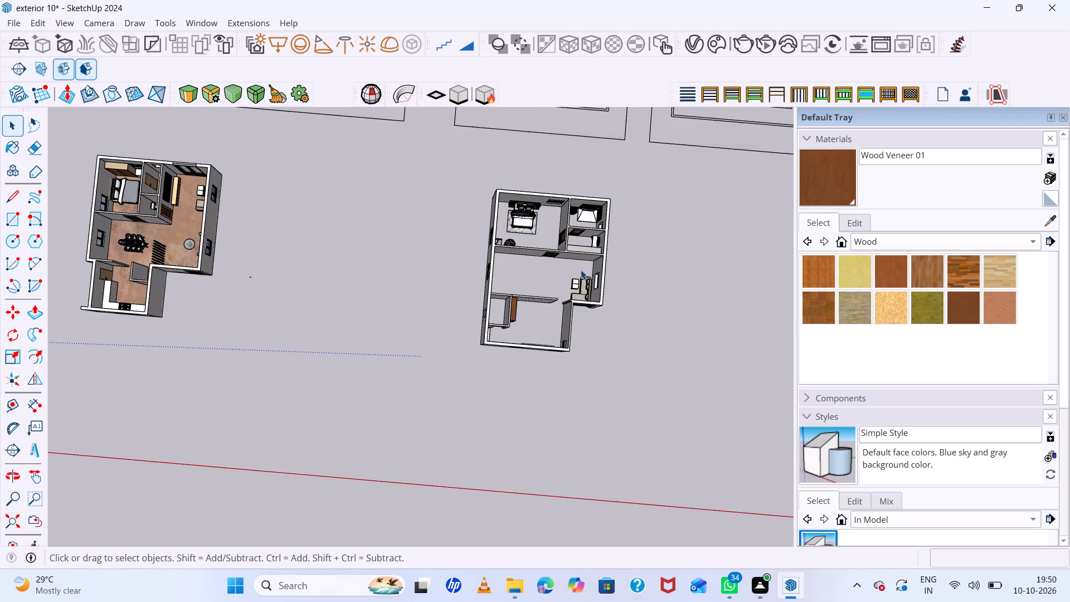
scroll(581, 270, up, 20)
scroll(581, 270, up, 11)
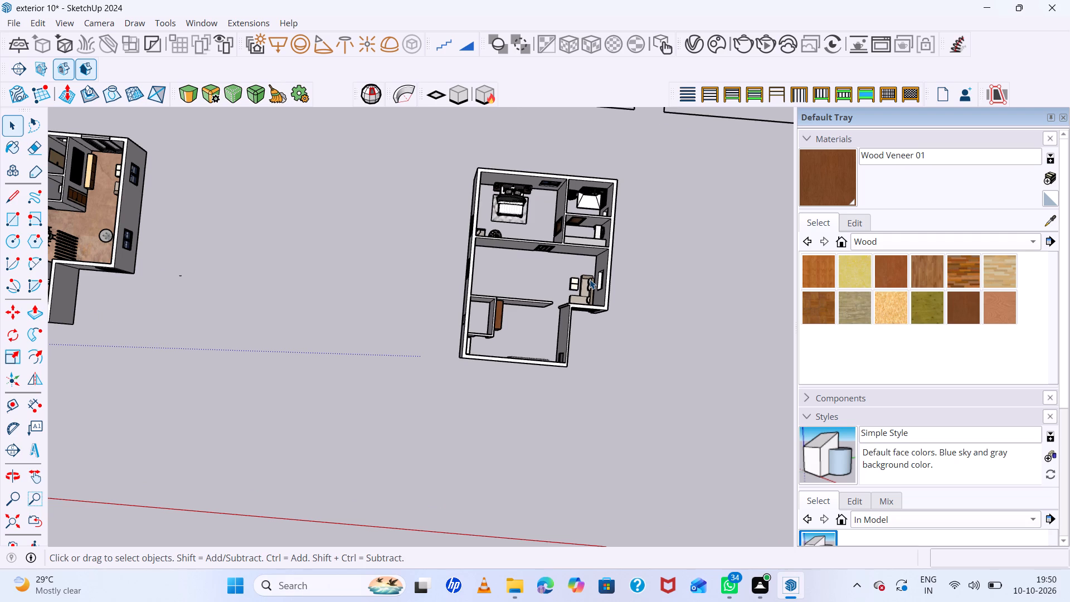
Move the upper hall's L-shaped sofa set about 4' 7" along the window wall, away from the wooden balcony door.
scroll(591, 284, up, 11)
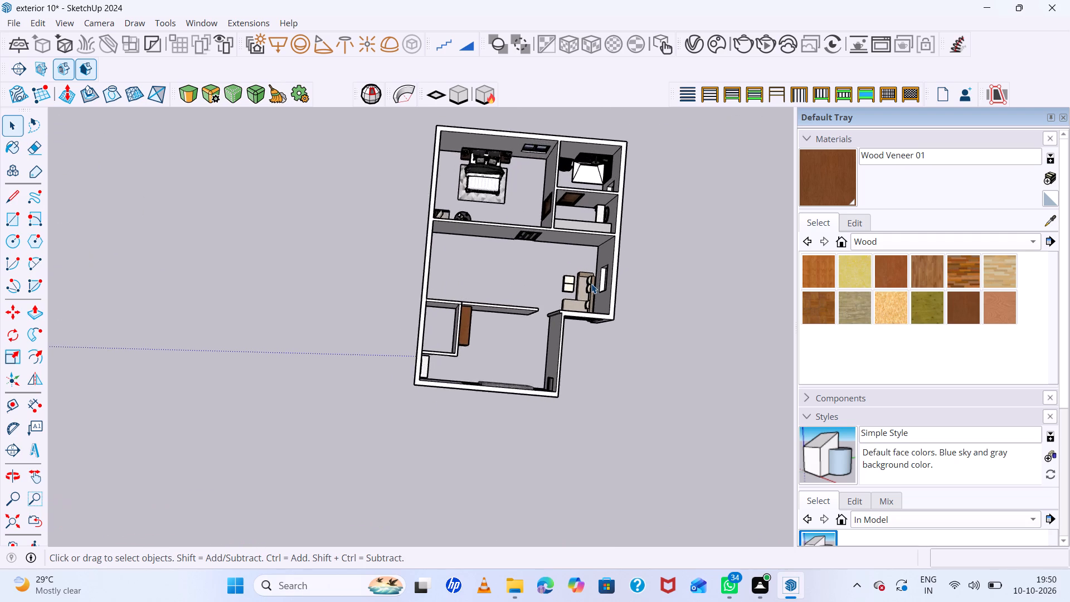
scroll(591, 284, up, 7)
click(591, 284)
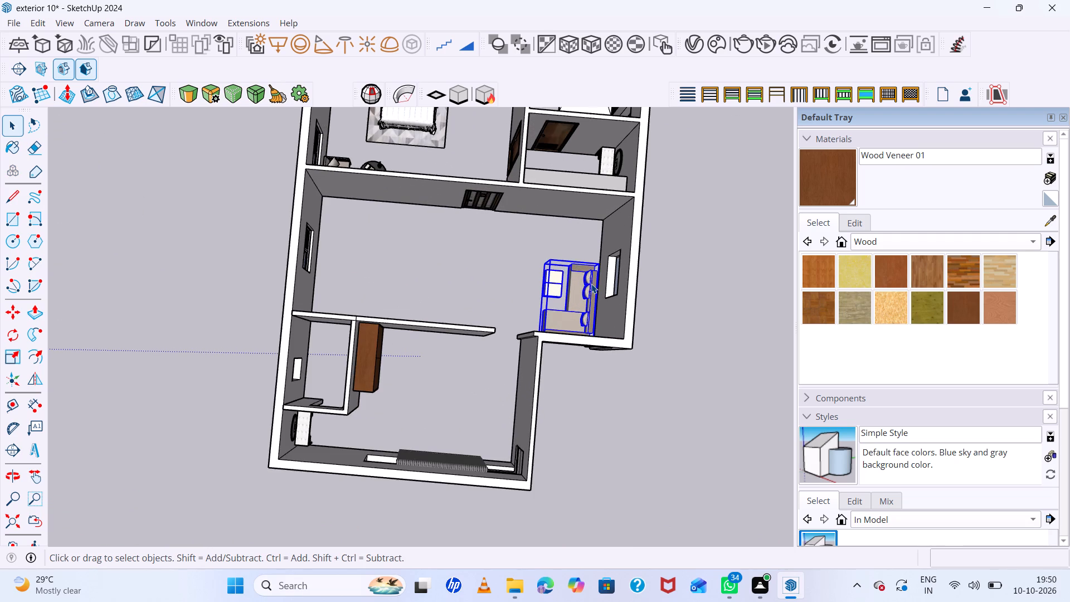
key(m)
click(591, 284)
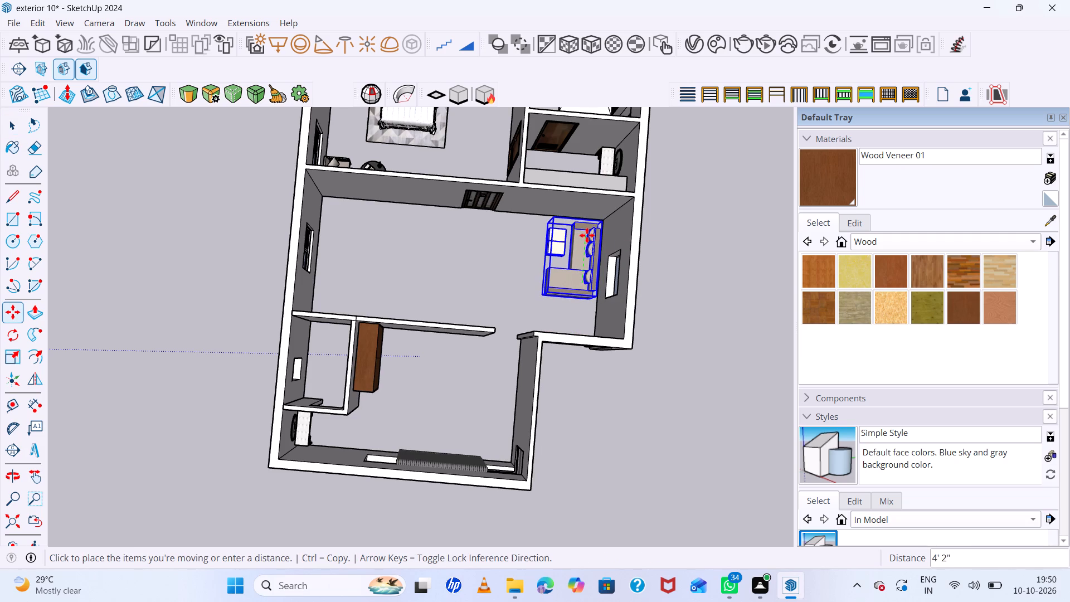
click(588, 231)
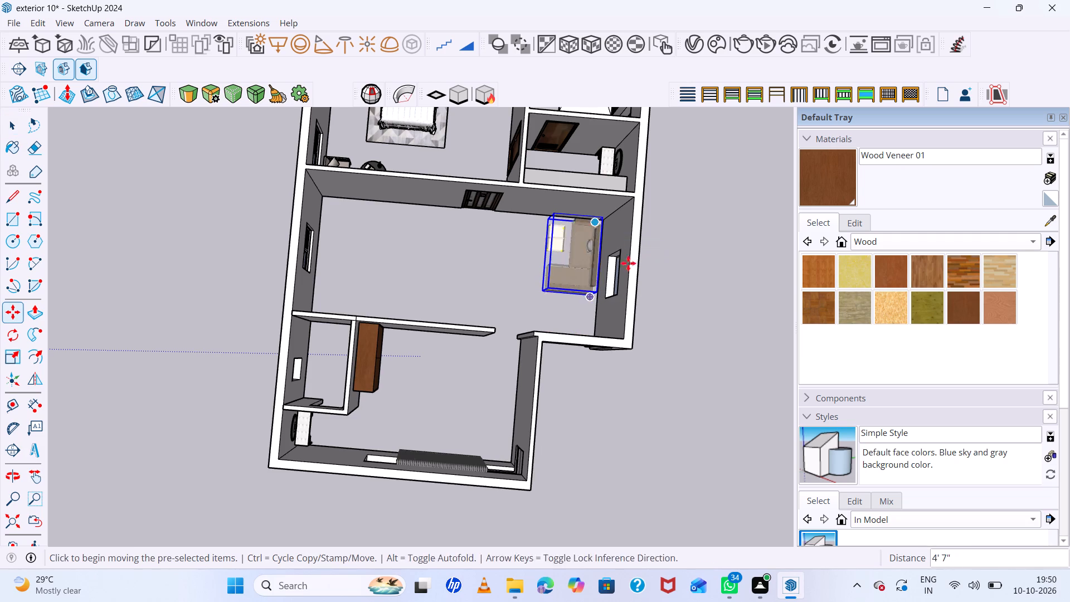
Move the sofa set by its bottom corner up against the hall's window wall, and deselect it.
scroll(612, 281, up, 20)
scroll(612, 281, up, 9)
middle_drag(578, 301, 556, 265)
click(536, 301)
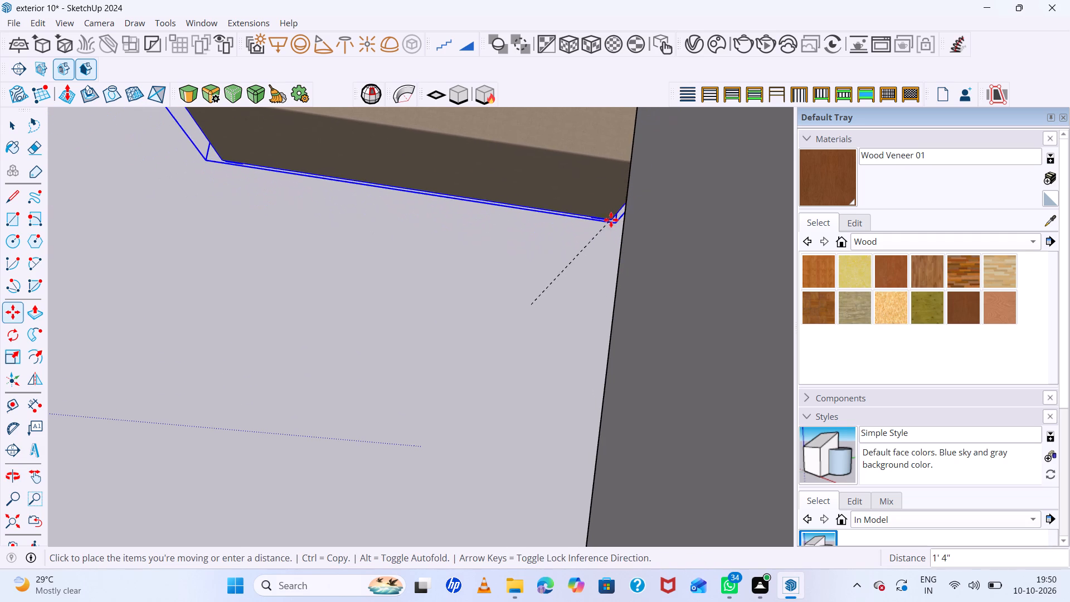
click(626, 191)
scroll(580, 282, down, 15)
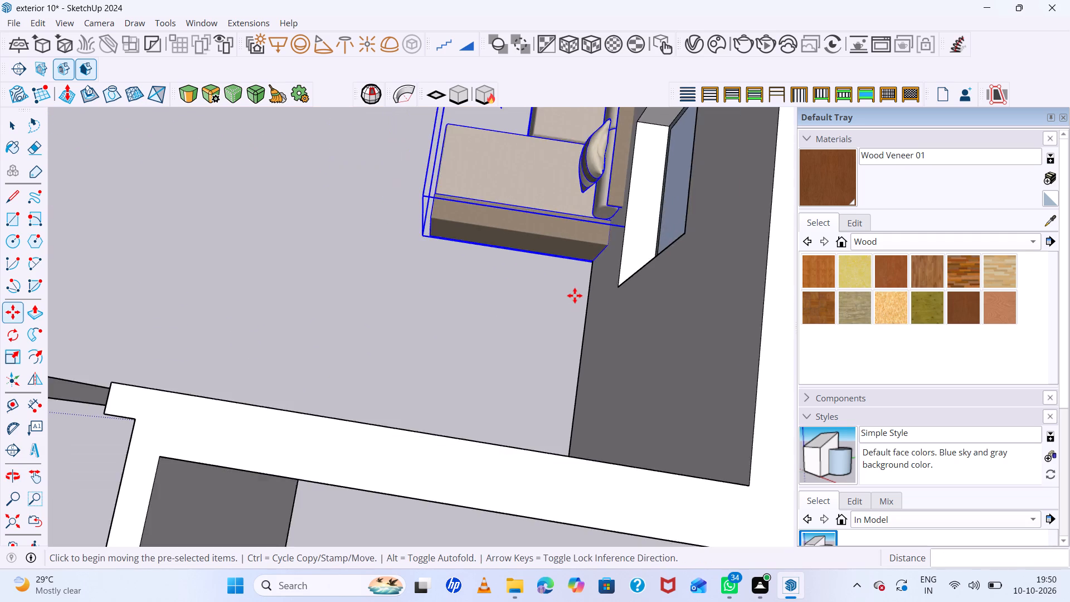
scroll(575, 295, down, 5)
scroll(594, 270, up, 20)
scroll(594, 270, up, 3)
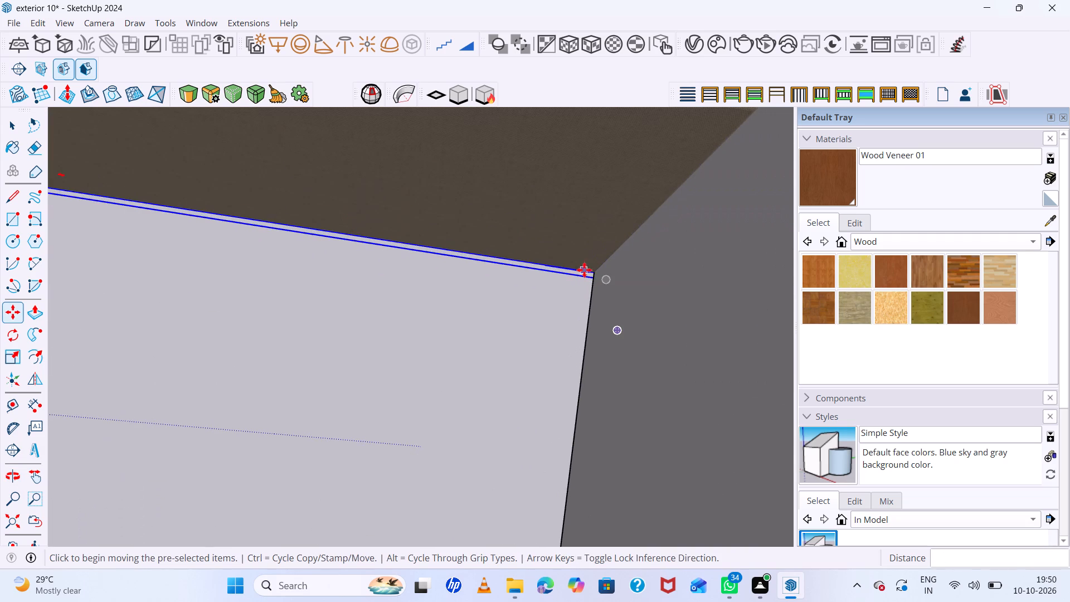
double_click(590, 270)
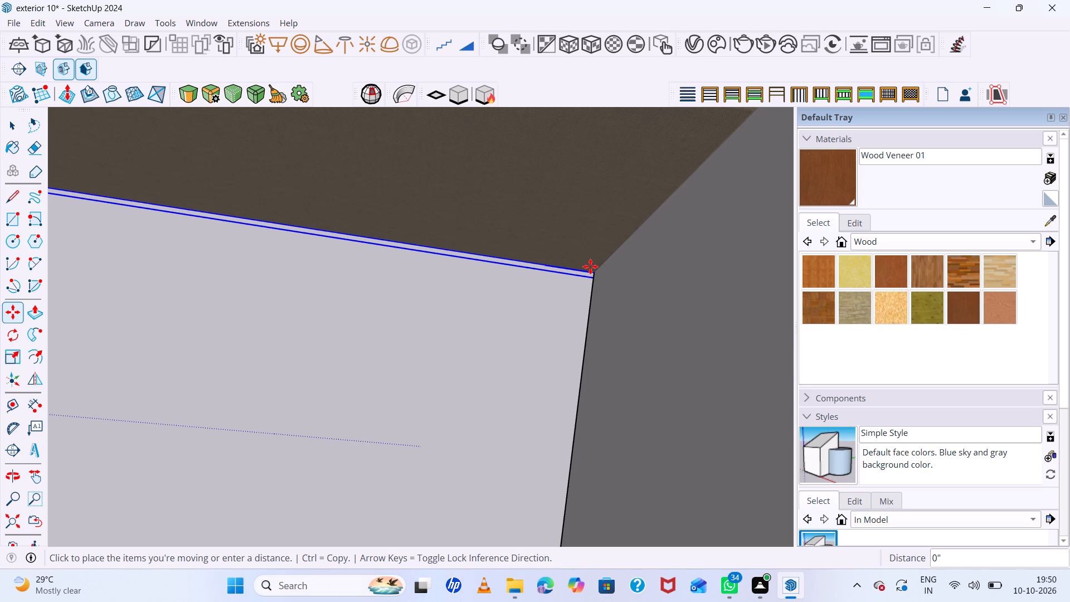
click(590, 266)
scroll(519, 297, down, 7)
key(space)
click(512, 319)
Nudge the sofa set slightly inward from the window wall by its backrest corner, and deselect it.
scroll(510, 324, down, 6)
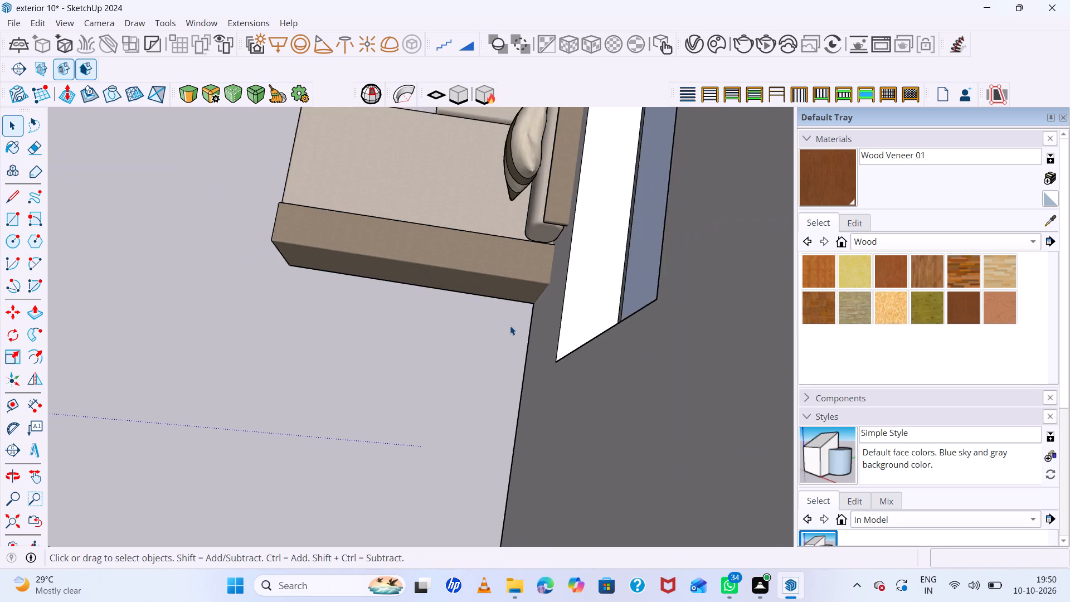
scroll(510, 326, down, 16)
click(655, 254)
scroll(546, 255, up, 13)
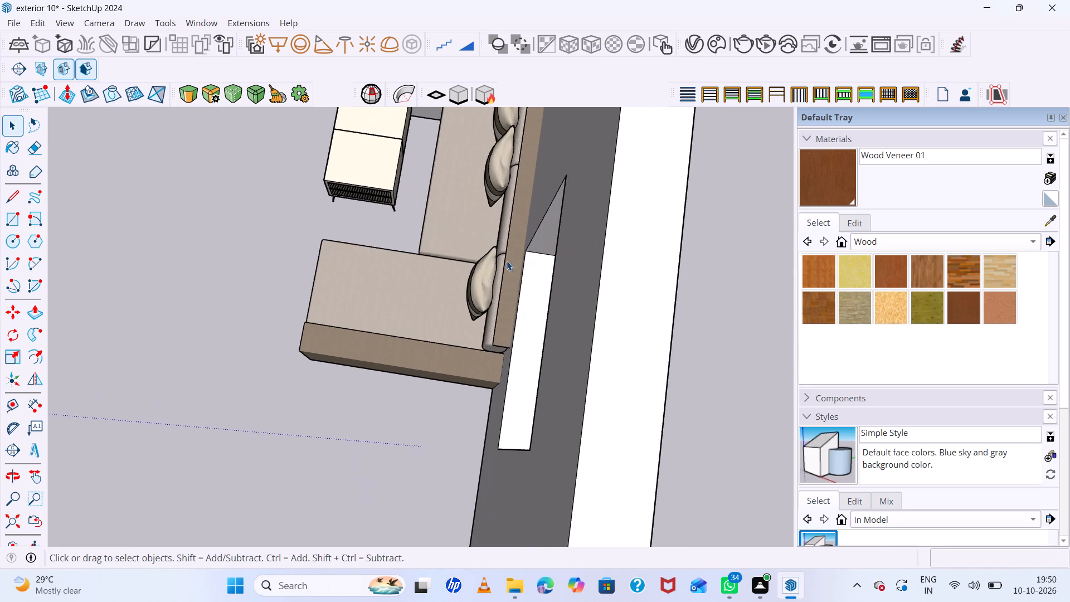
middle_drag(484, 266, 601, 244)
click(494, 294)
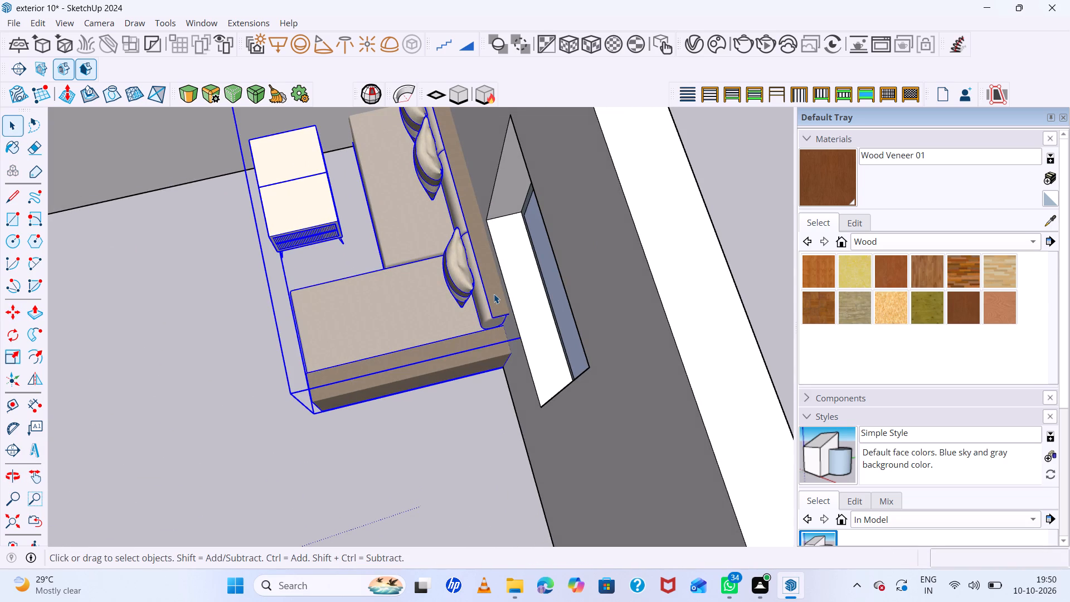
key(m)
scroll(504, 311, up, 11)
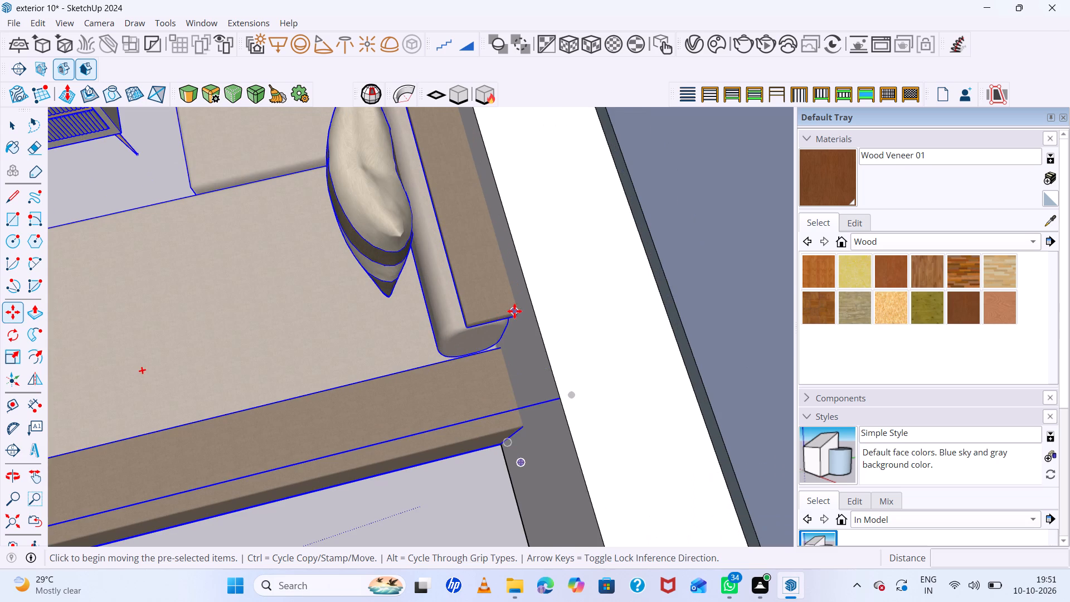
click(514, 311)
click(499, 314)
key(space)
click(678, 273)
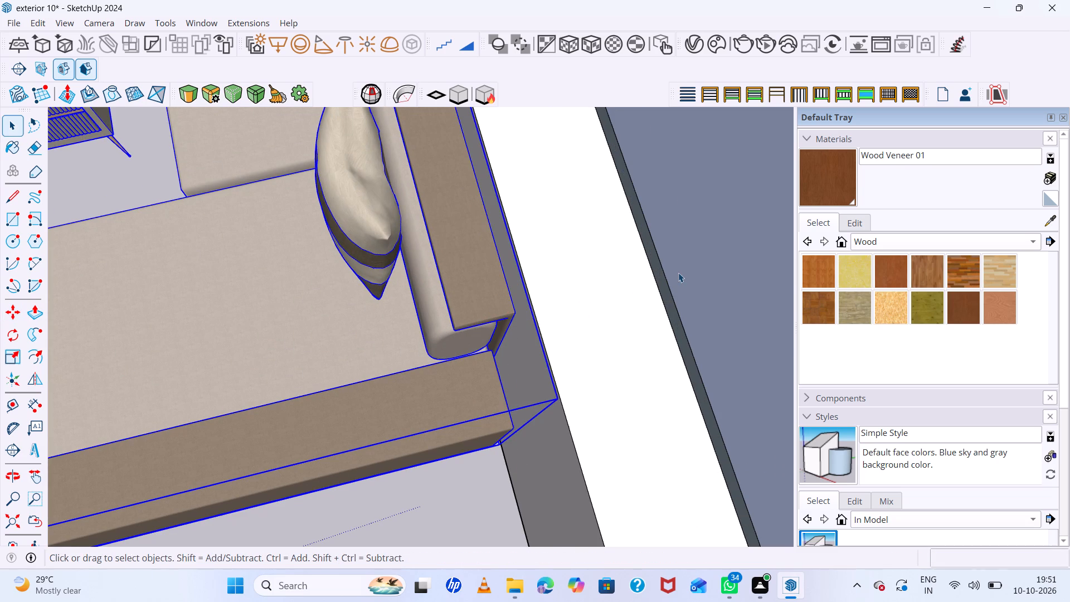
Move the sofa set about 9" along the window wall toward the wooden balcony door, and deselect it.
scroll(570, 303, down, 7)
scroll(528, 299, down, 20)
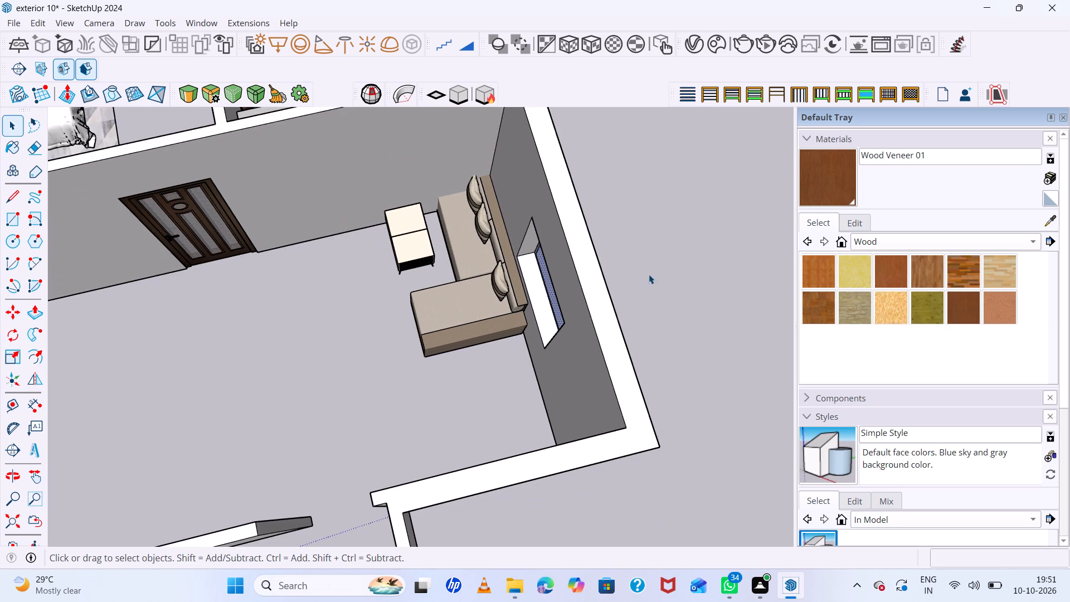
click(481, 299)
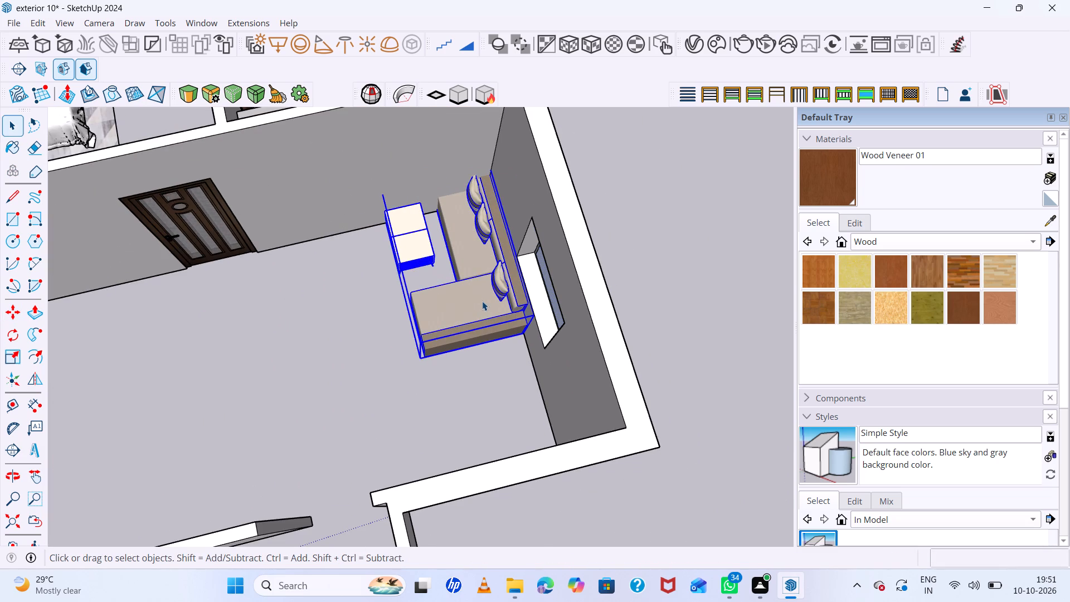
key(m)
click(483, 319)
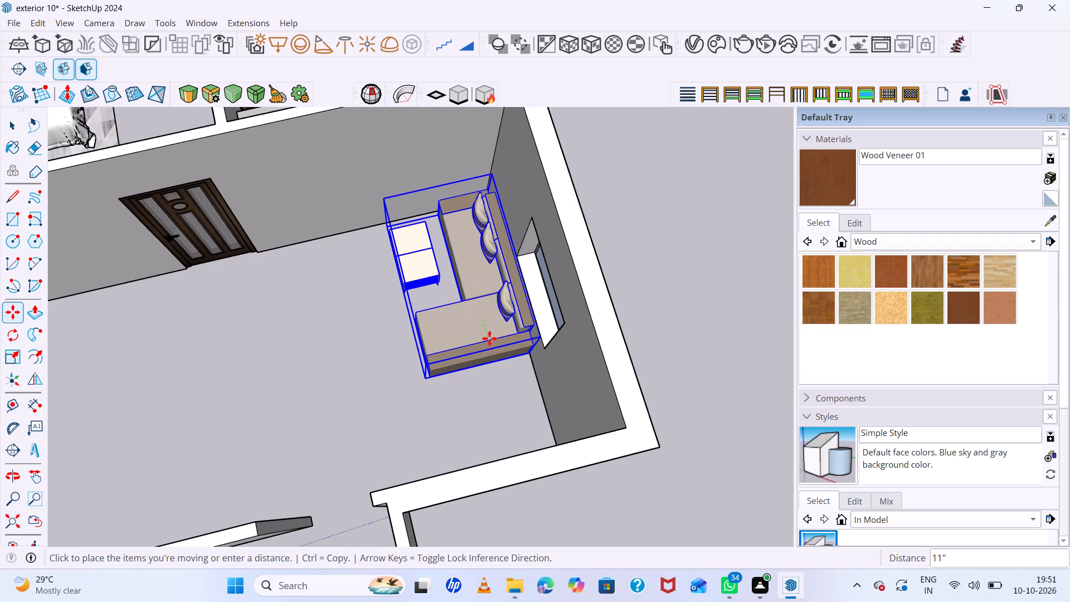
click(489, 336)
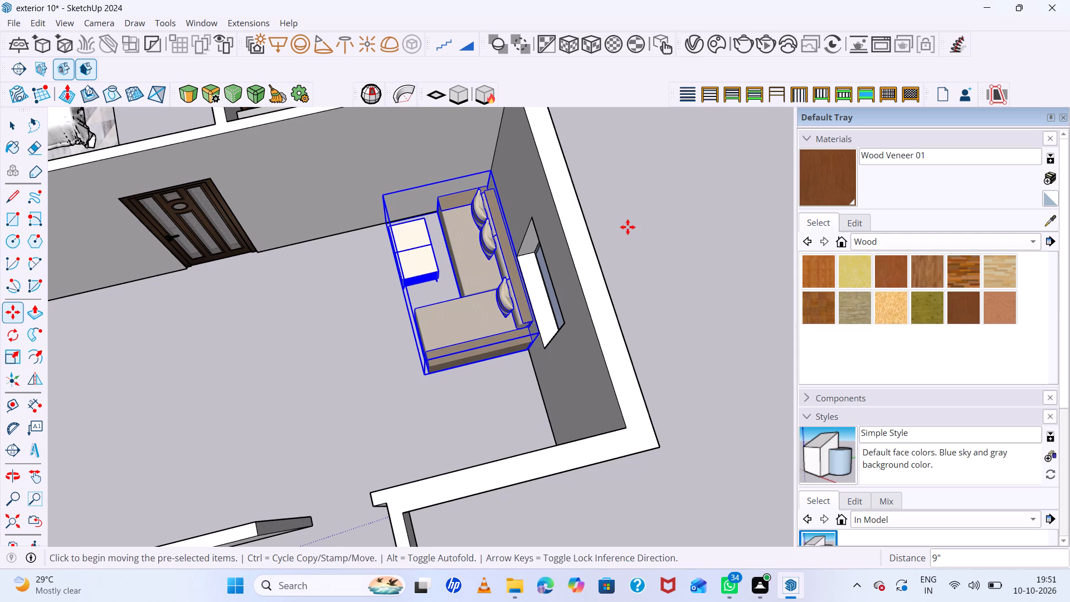
key(space)
click(628, 226)
Examine the sofa set's placement in the hall and the upper floor's remaining unfurnished rooms against the floor plans.
scroll(486, 256, down, 7)
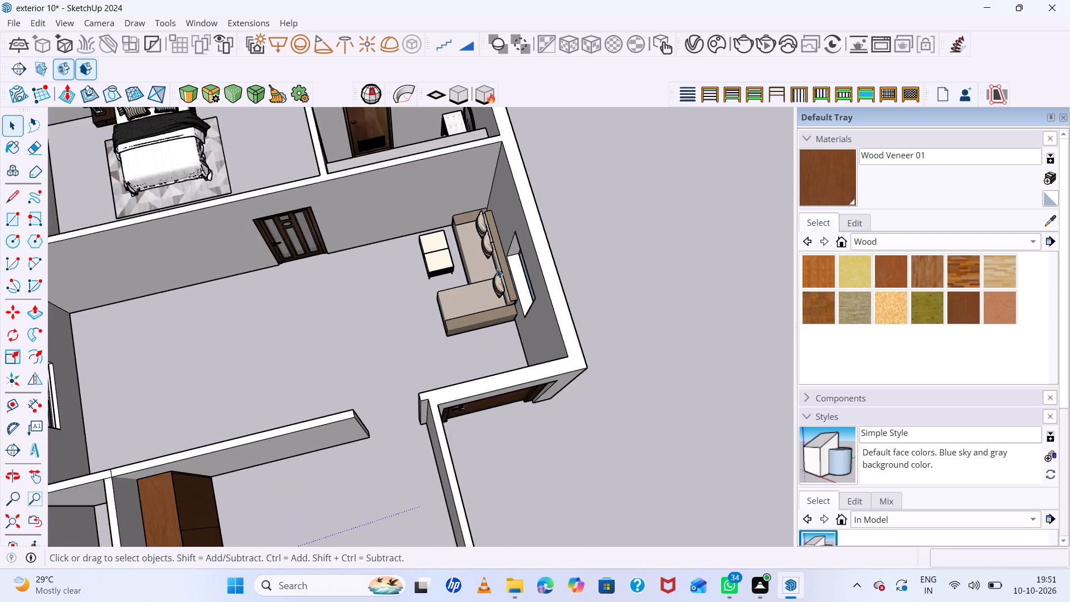
scroll(529, 304, up, 4)
middle_drag(529, 304, 580, 239)
scroll(494, 313, up, 3)
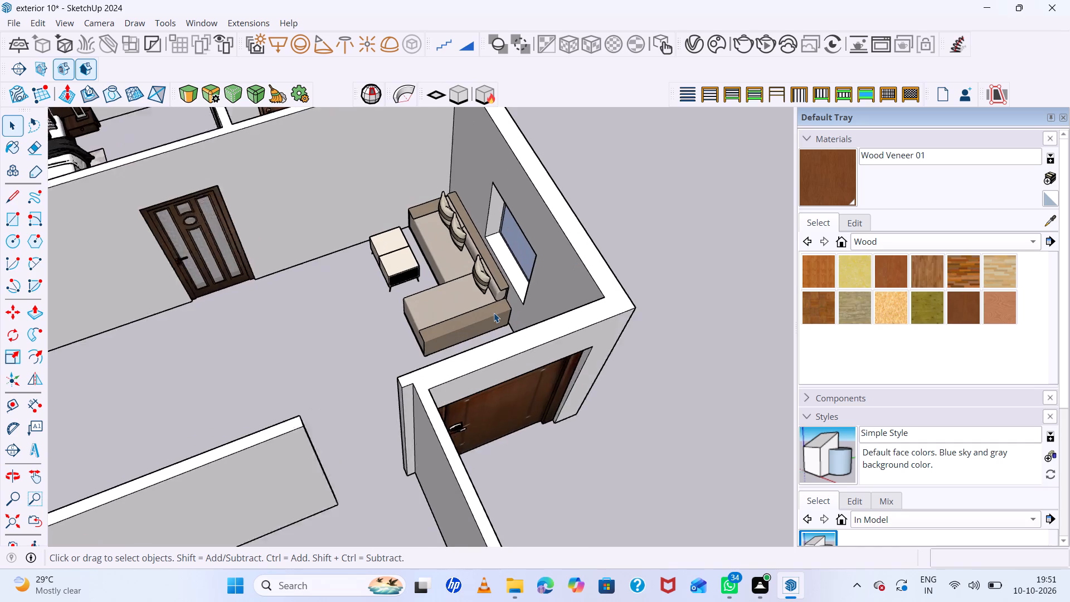
scroll(494, 313, up, 2)
scroll(494, 313, down, 5)
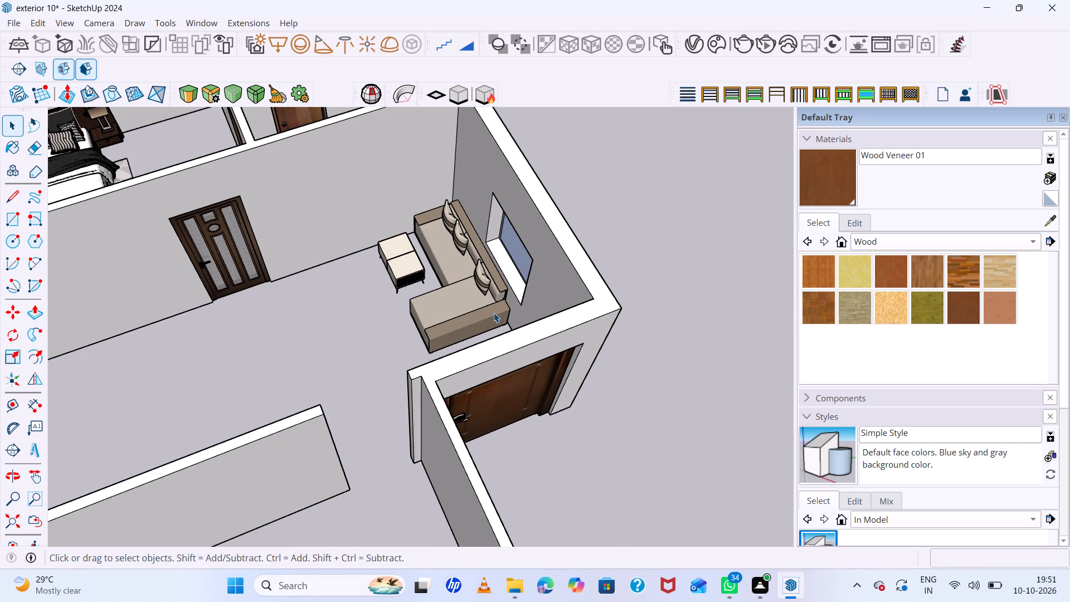
scroll(494, 313, up, 1)
scroll(494, 313, down, 20)
scroll(494, 313, down, 1)
scroll(510, 371, up, 6)
scroll(510, 371, down, 7)
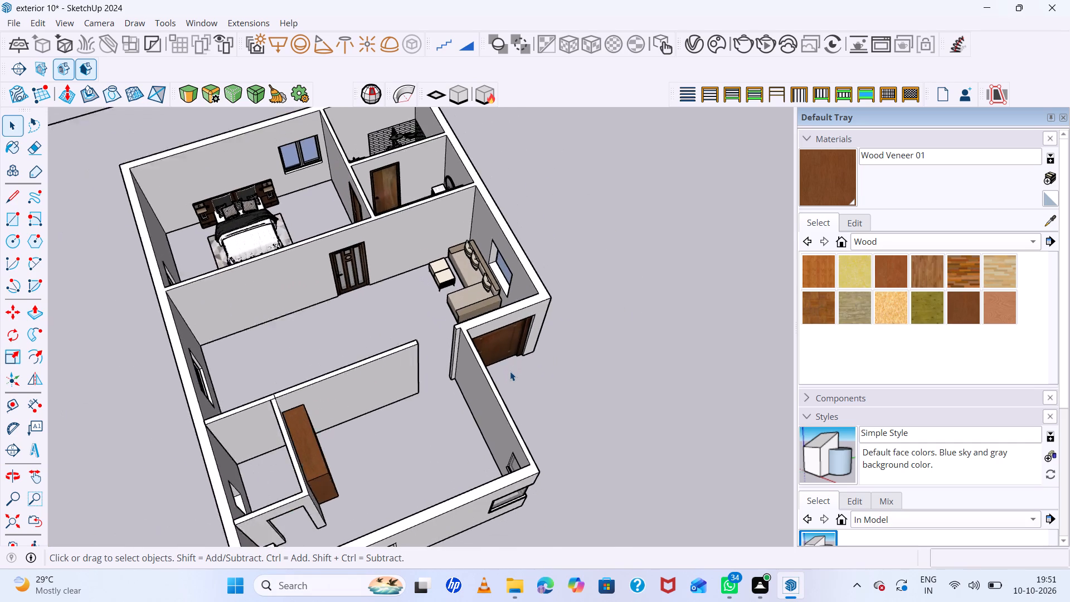
middle_drag(573, 420, 401, 443)
middle_drag(396, 443, 379, 446)
scroll(378, 441, up, 1)
scroll(383, 431, down, 8)
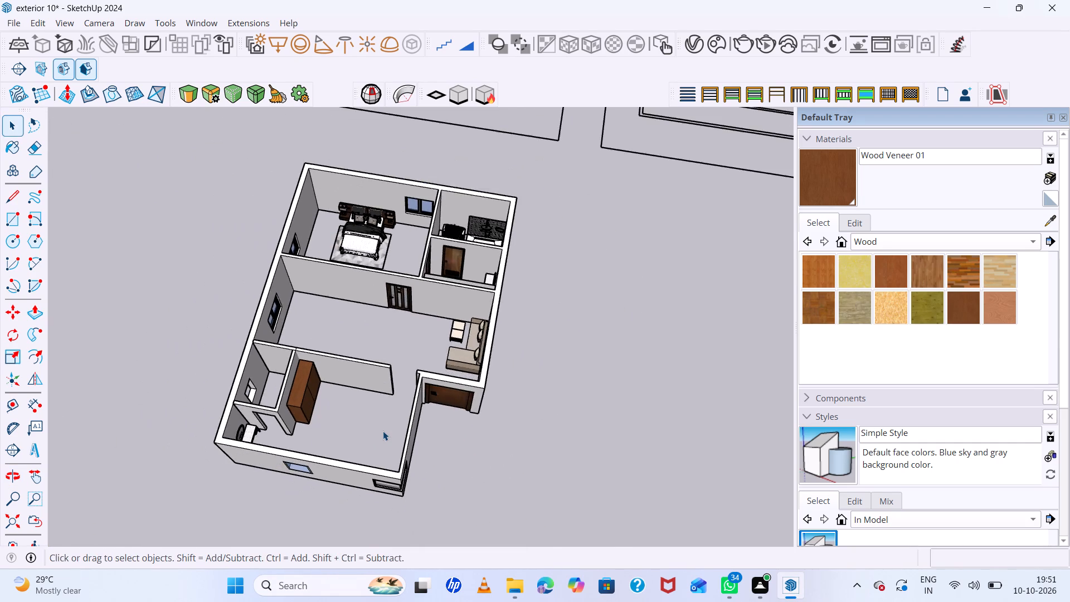
scroll(383, 431, down, 16)
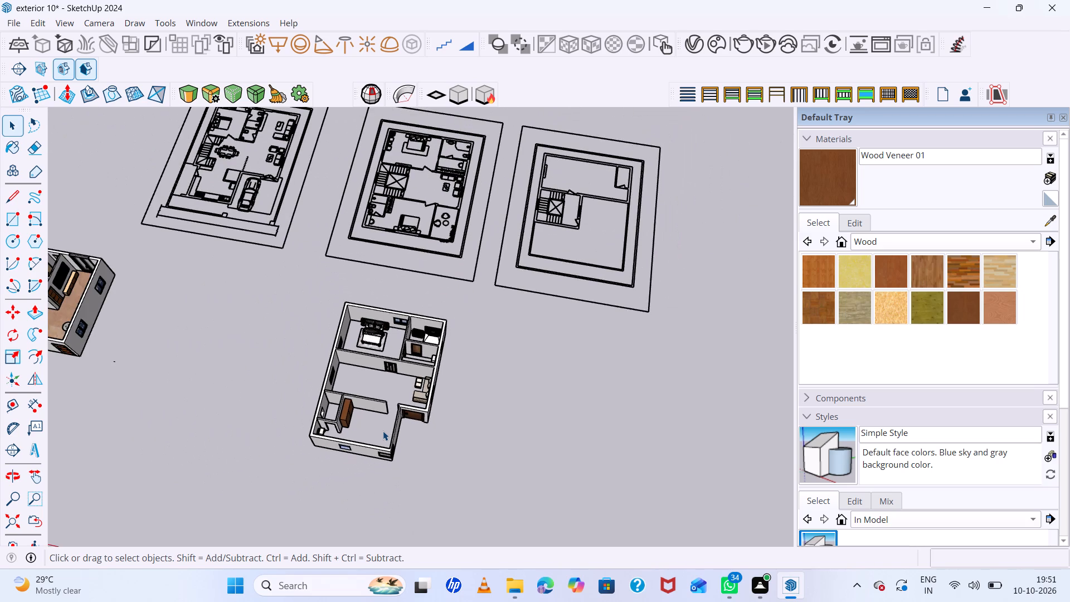
Make a mirrored copy of the bedroom's bed set across a plane offset about 22' 1" toward the house's opposite end.
click(370, 333)
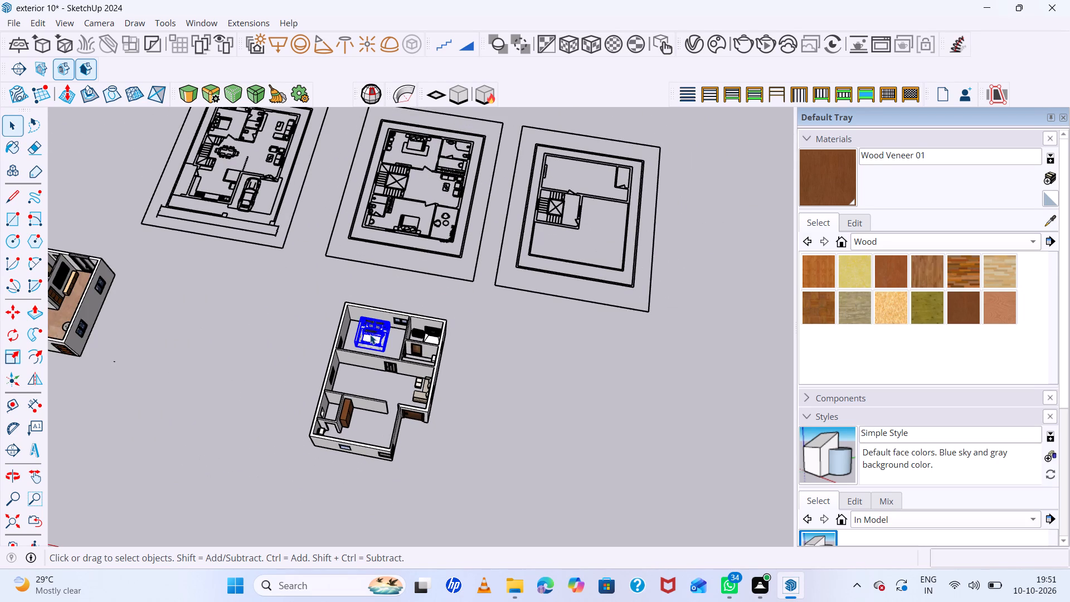
click(30, 381)
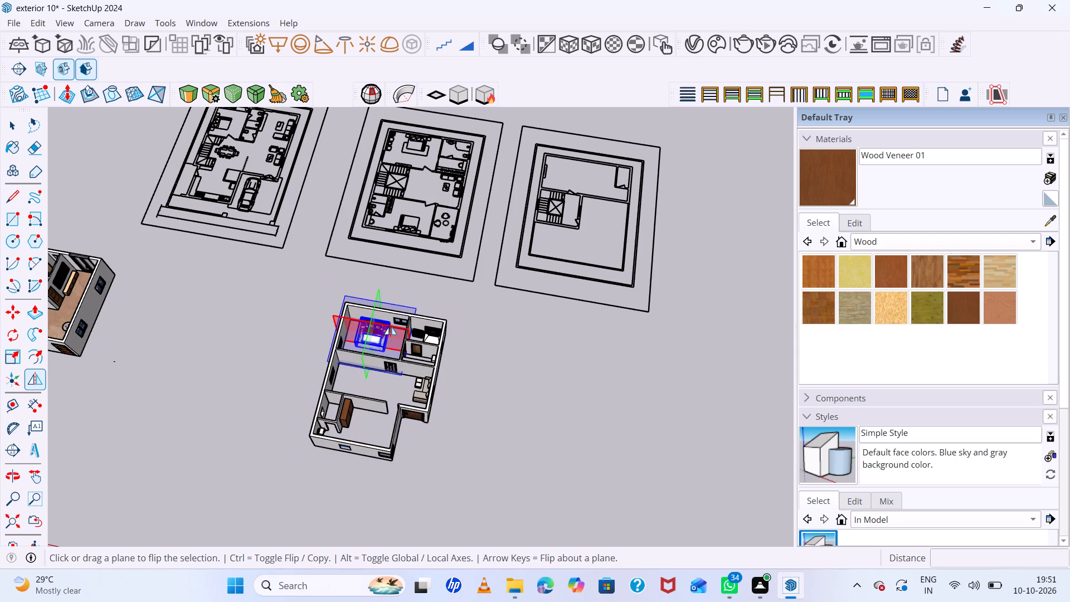
drag(390, 326, 390, 387)
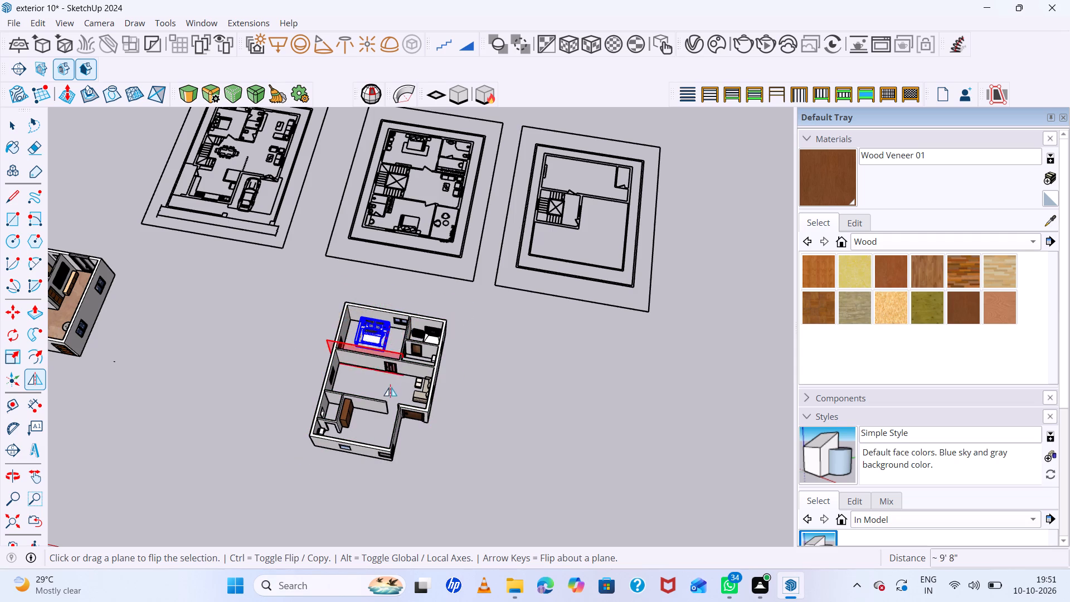
drag(390, 387, 388, 407)
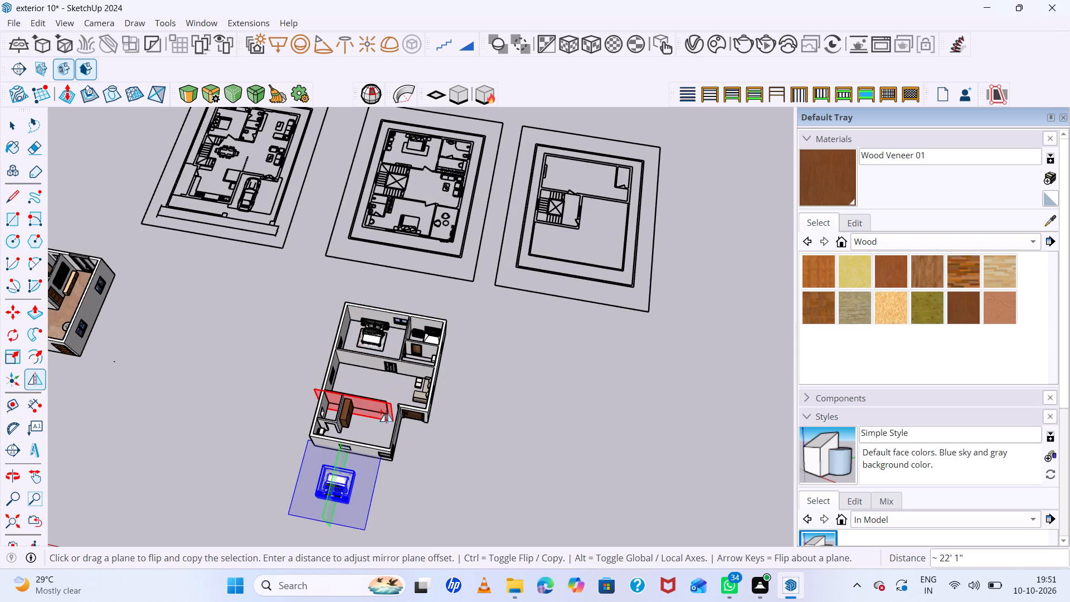
key(space)
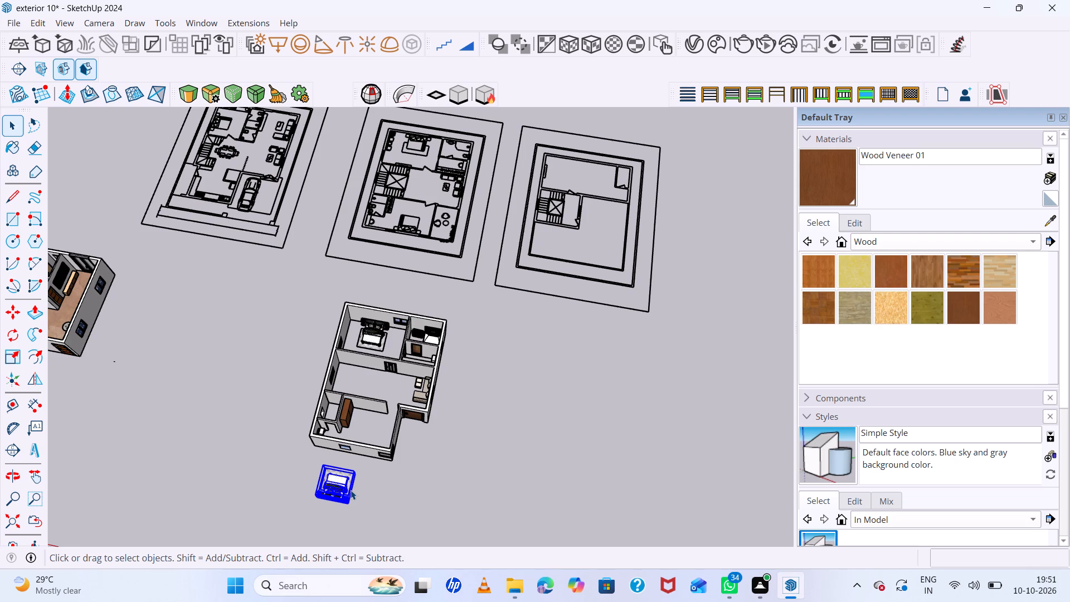
Move the mirrored bed set about 17' into the empty bedroom beside the wardrobe, with its headboard along the outer window wall.
key(m)
scroll(347, 503, up, 3)
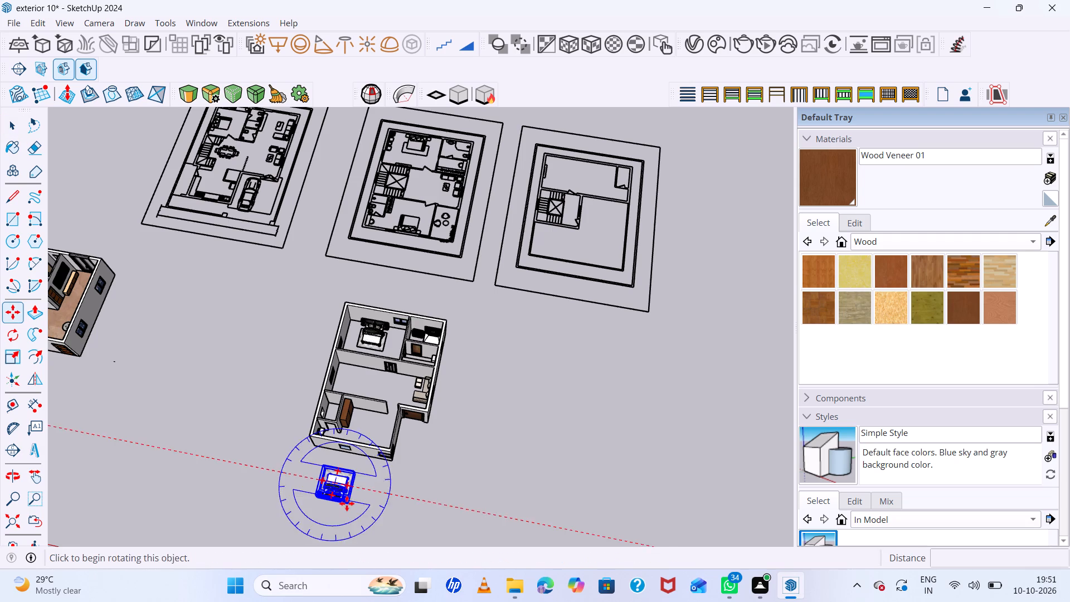
scroll(347, 503, up, 19)
scroll(347, 506, up, 7)
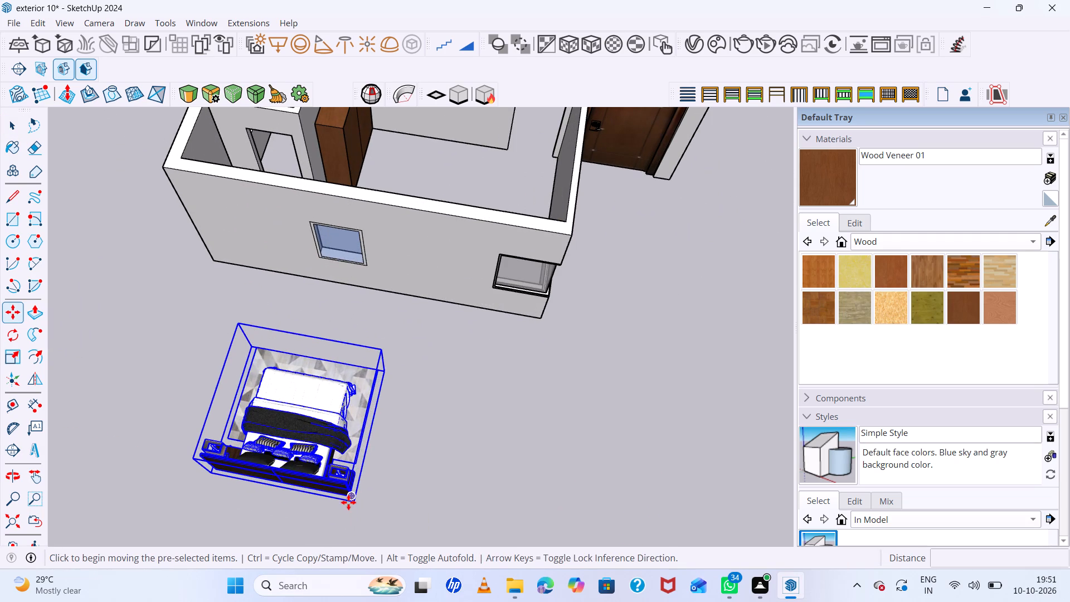
click(349, 502)
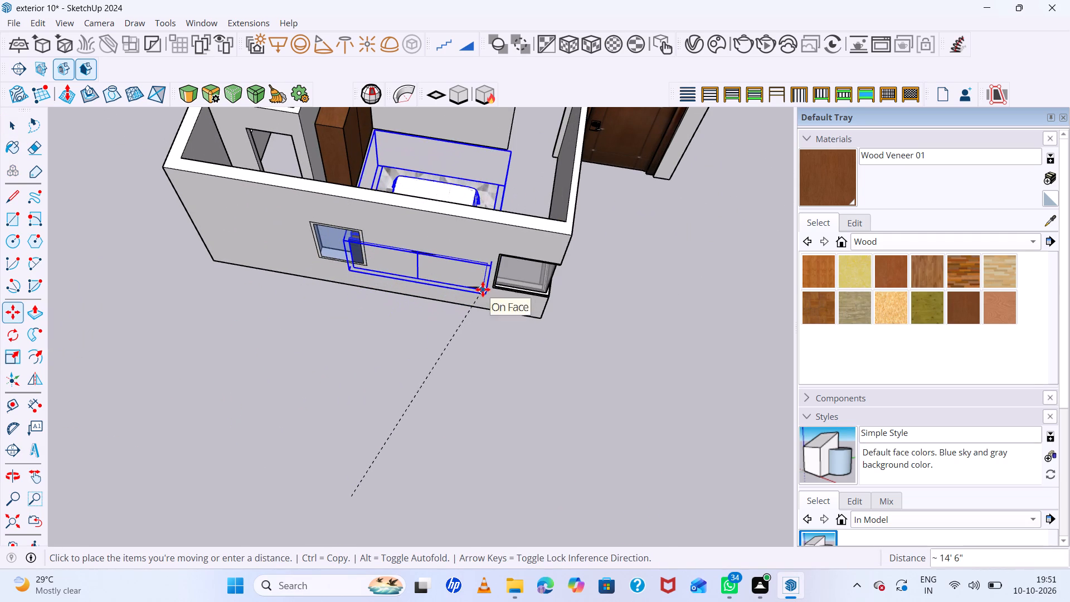
middle_drag(483, 289, 408, 317)
middle_click(408, 317)
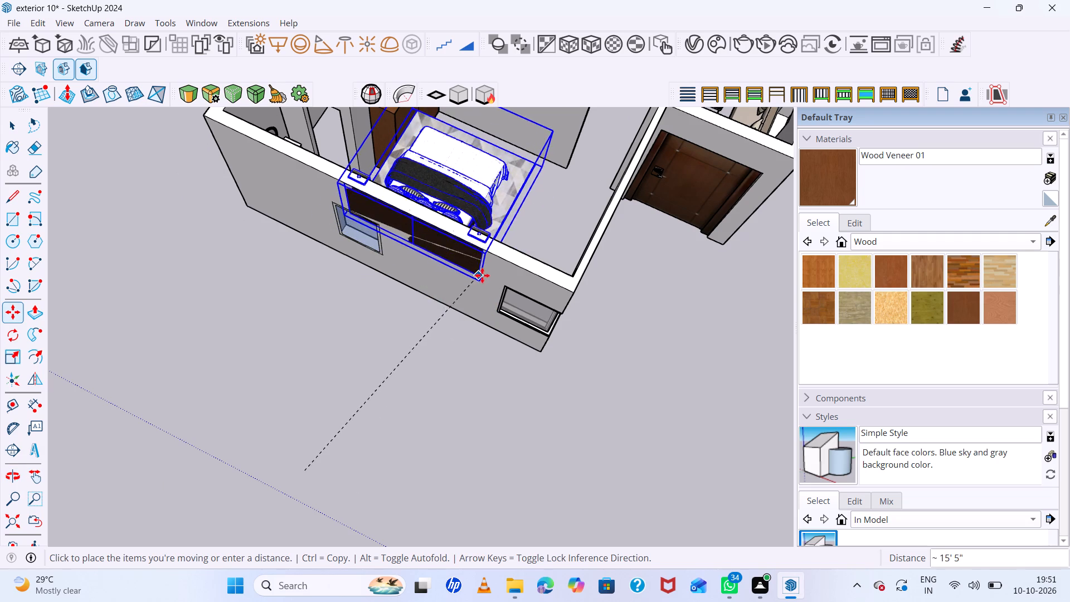
middle_drag(487, 273, 478, 362)
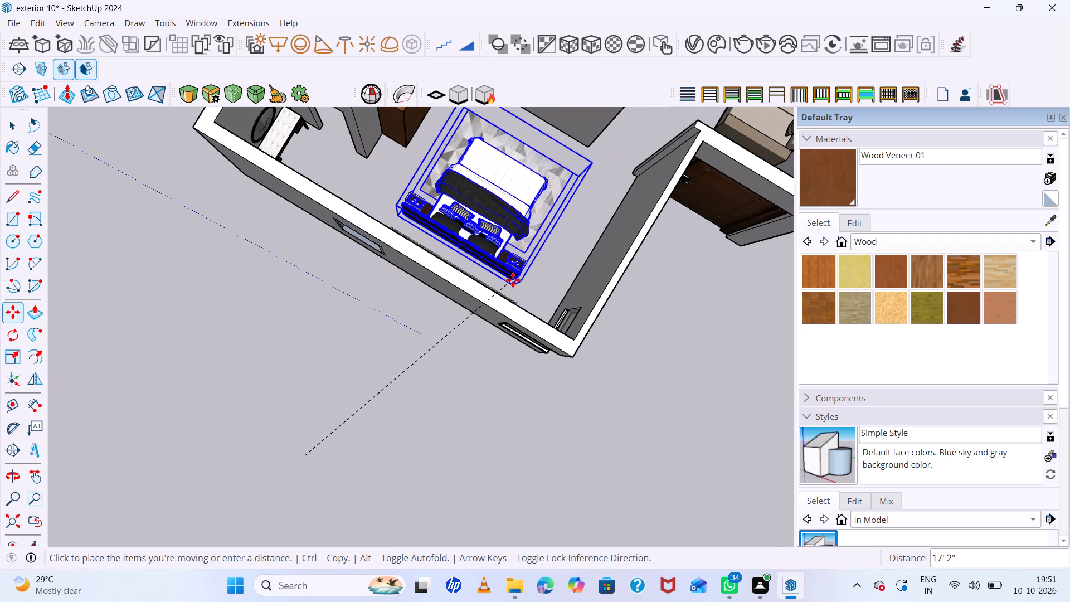
click(509, 289)
scroll(509, 289, down, 5)
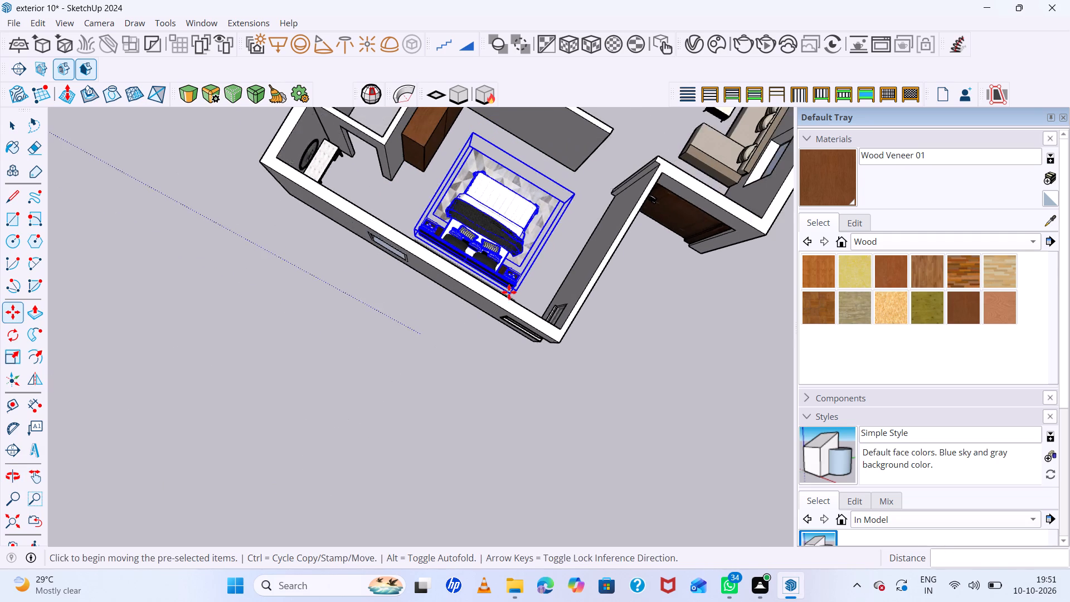
Move the mirrored bed set closer to the outer window wall so its headboard sits against the ribbed grey wall panel, and deselect it.
scroll(564, 334, up, 10)
scroll(564, 334, down, 6)
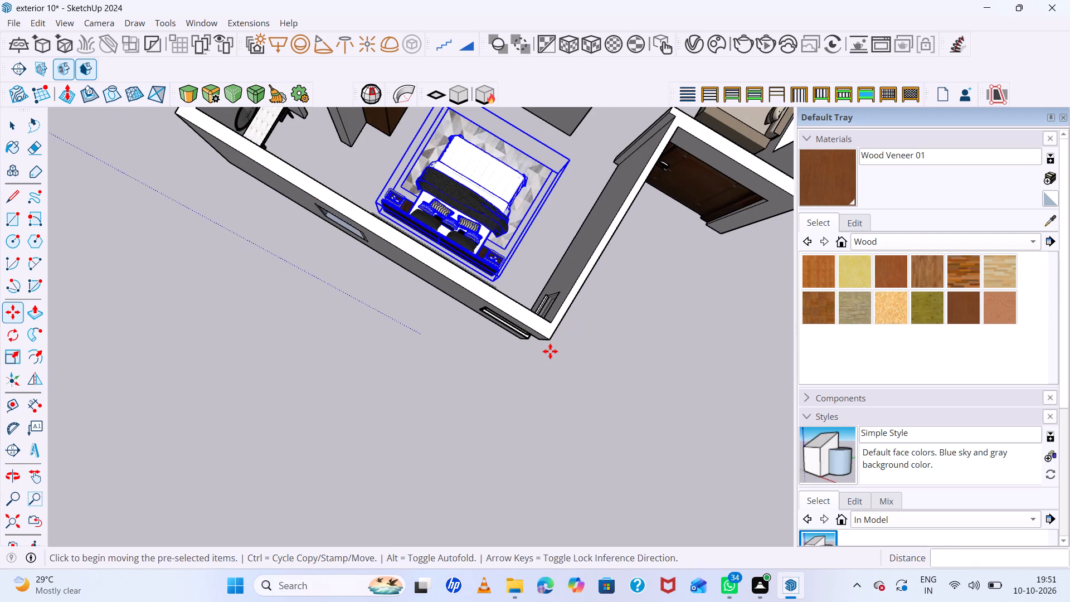
middle_drag(544, 351, 422, 380)
scroll(495, 335, up, 11)
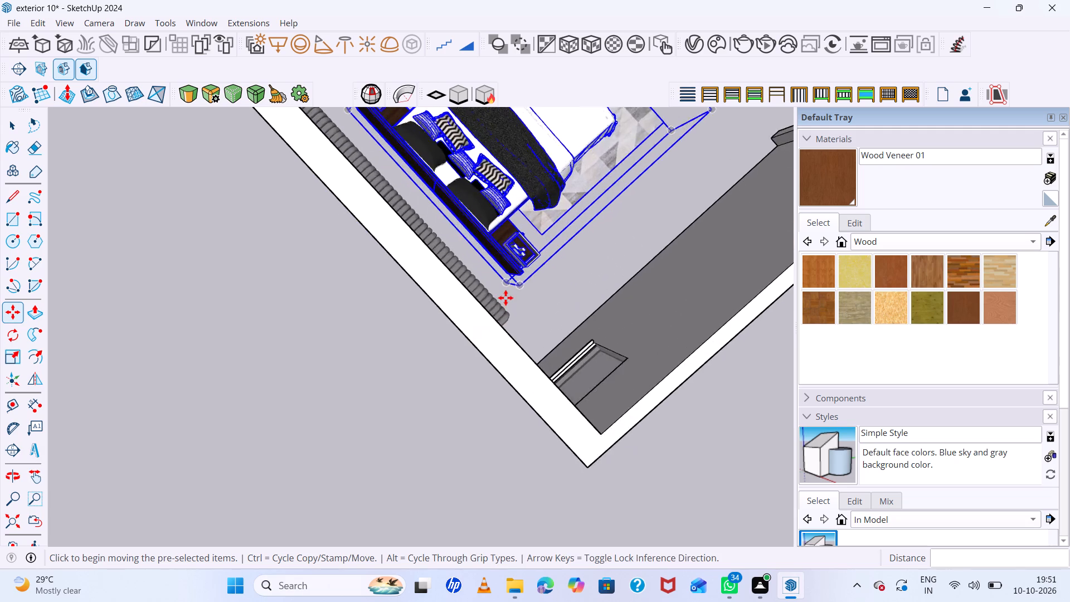
scroll(505, 298, up, 11)
scroll(507, 294, down, 15)
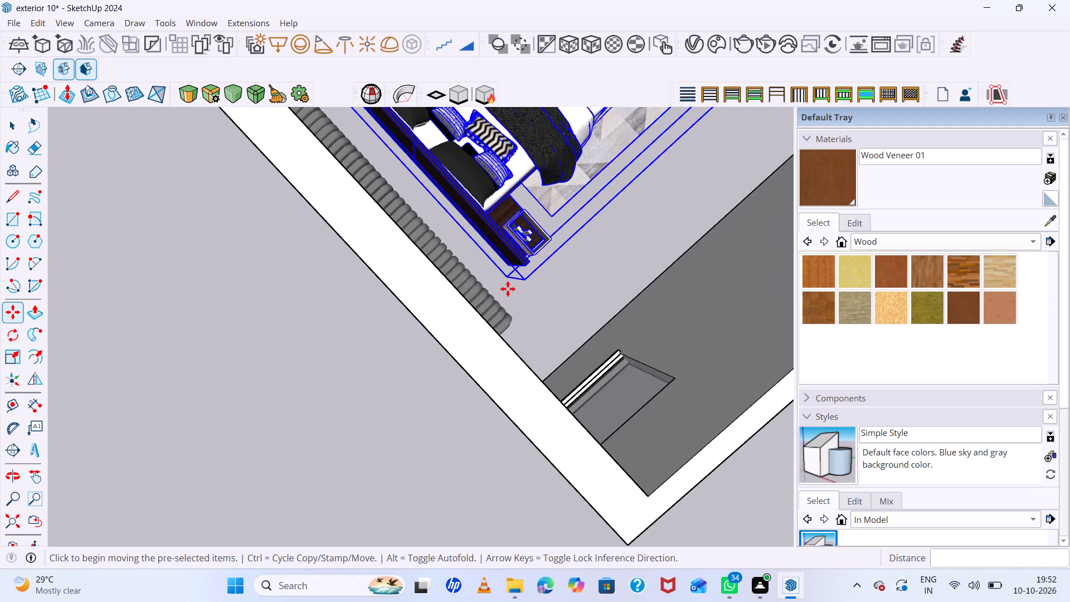
scroll(508, 289, down, 20)
scroll(509, 287, down, 7)
scroll(609, 254, up, 2)
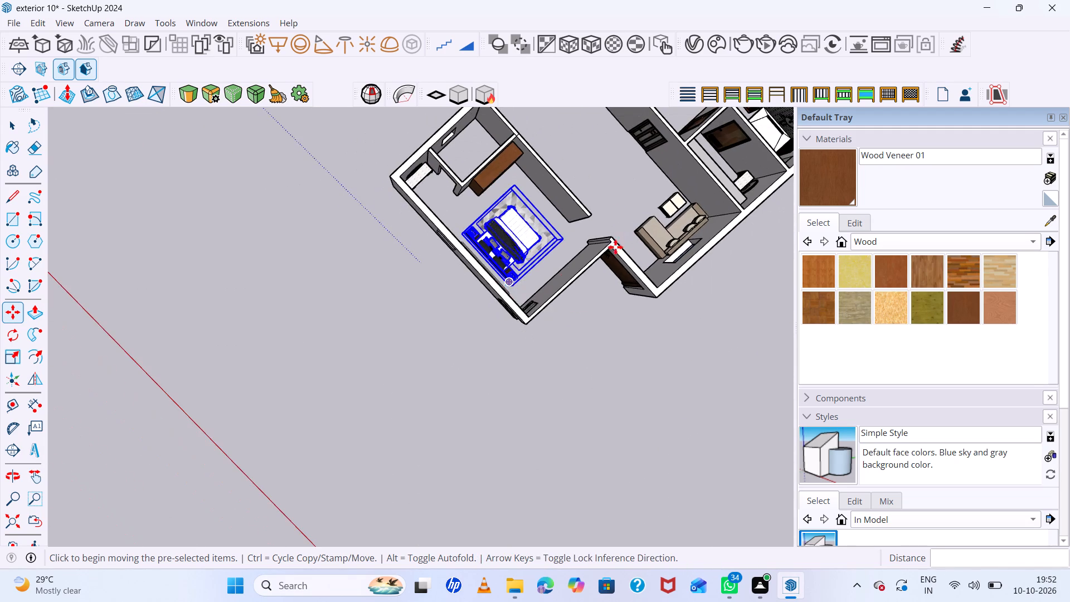
scroll(615, 247, up, 3)
scroll(606, 180, up, 11)
middle_drag(591, 258, 420, 217)
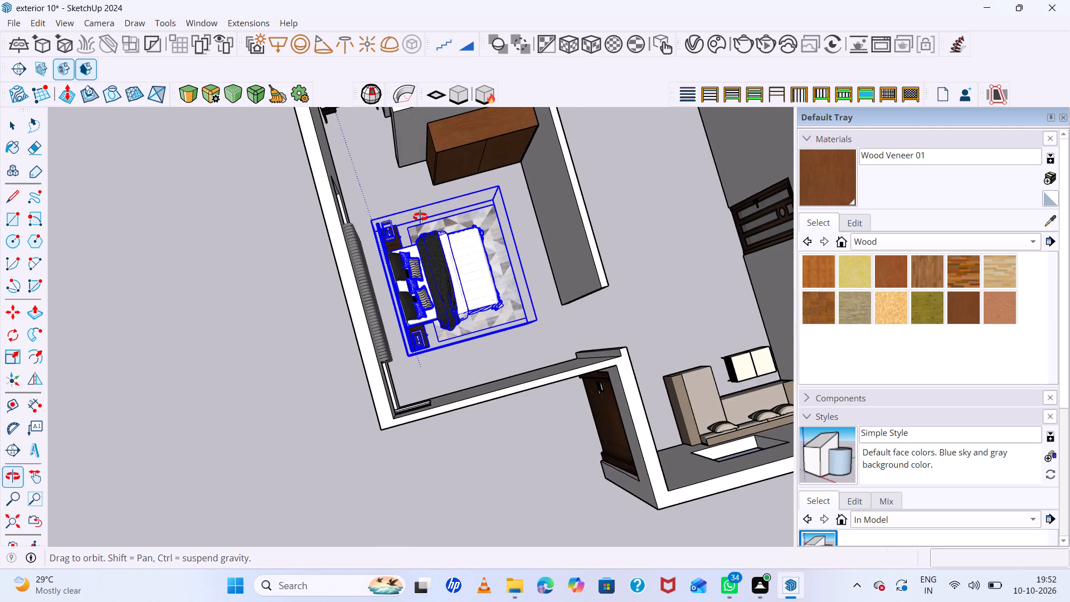
middle_drag(420, 217, 445, 198)
scroll(582, 205, up, 15)
scroll(633, 236, down, 8)
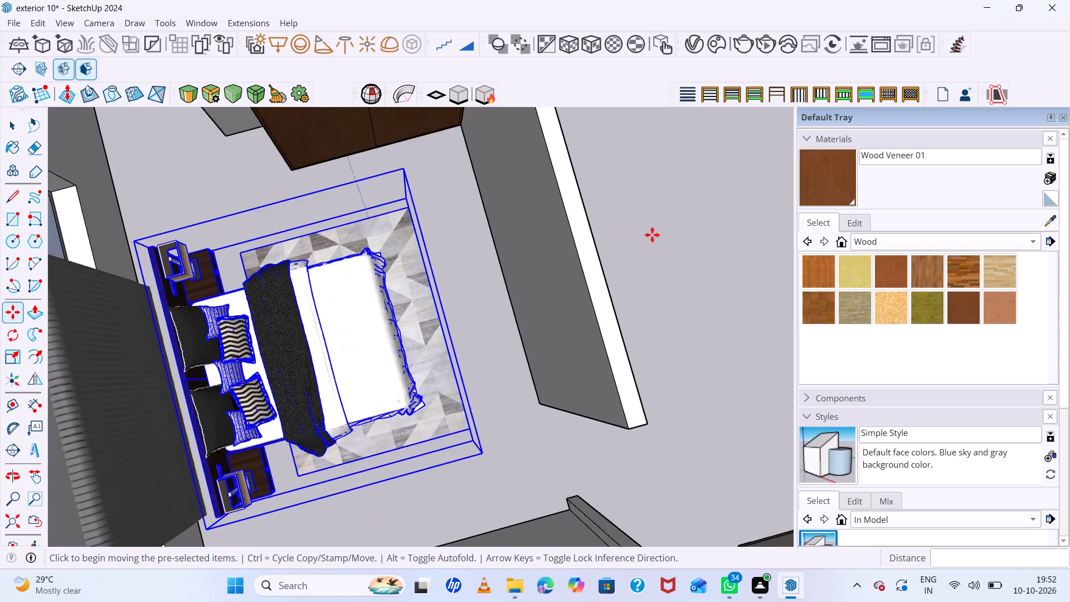
scroll(652, 235, down, 7)
middle_drag(673, 320, 450, 213)
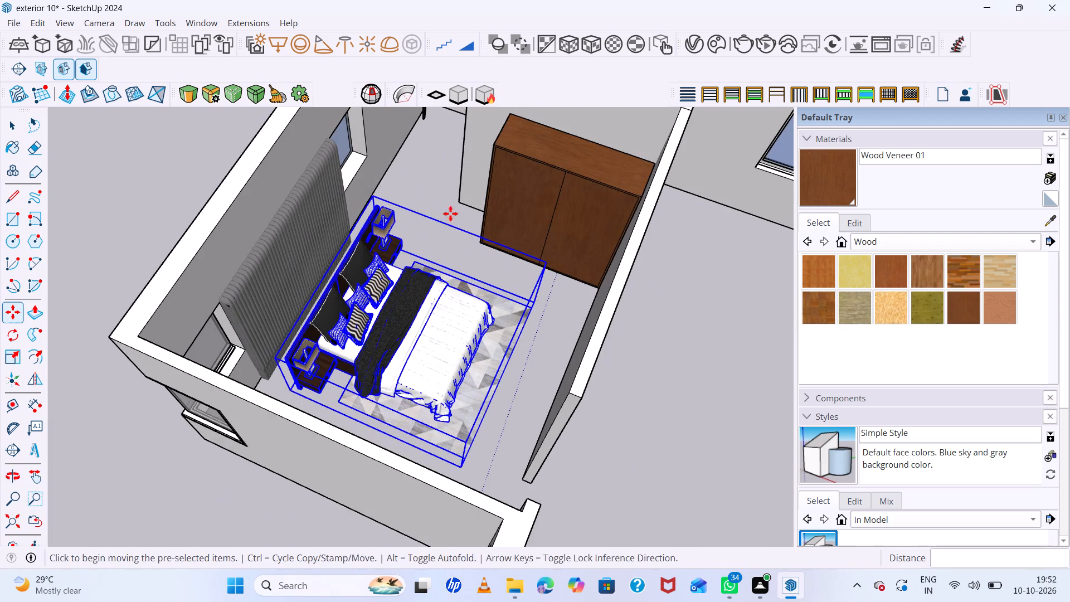
scroll(376, 271, up, 1)
key(v)
click(385, 304)
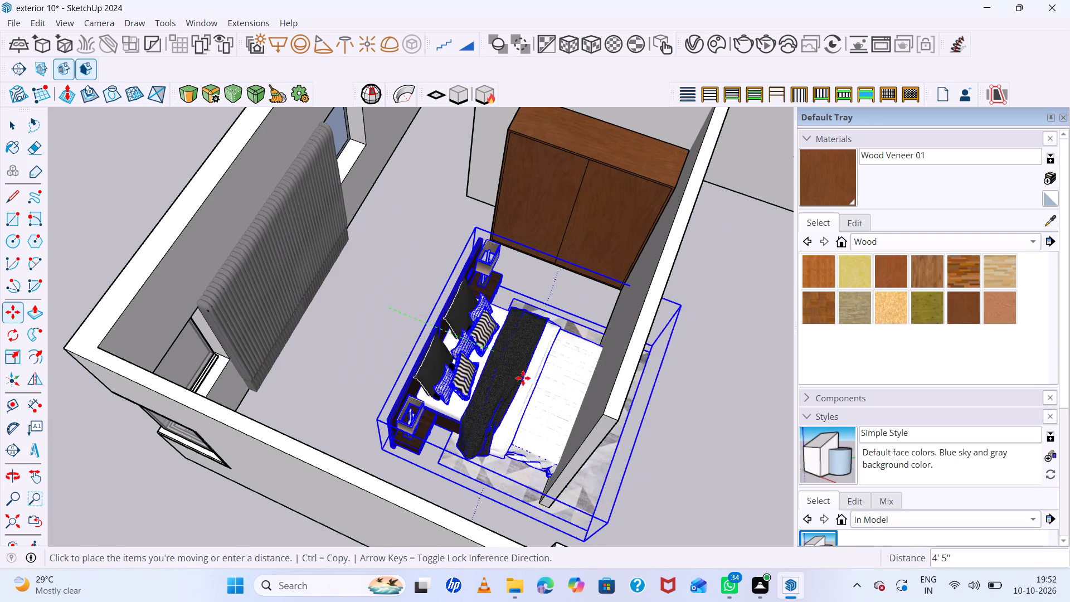
click(367, 324)
key(space)
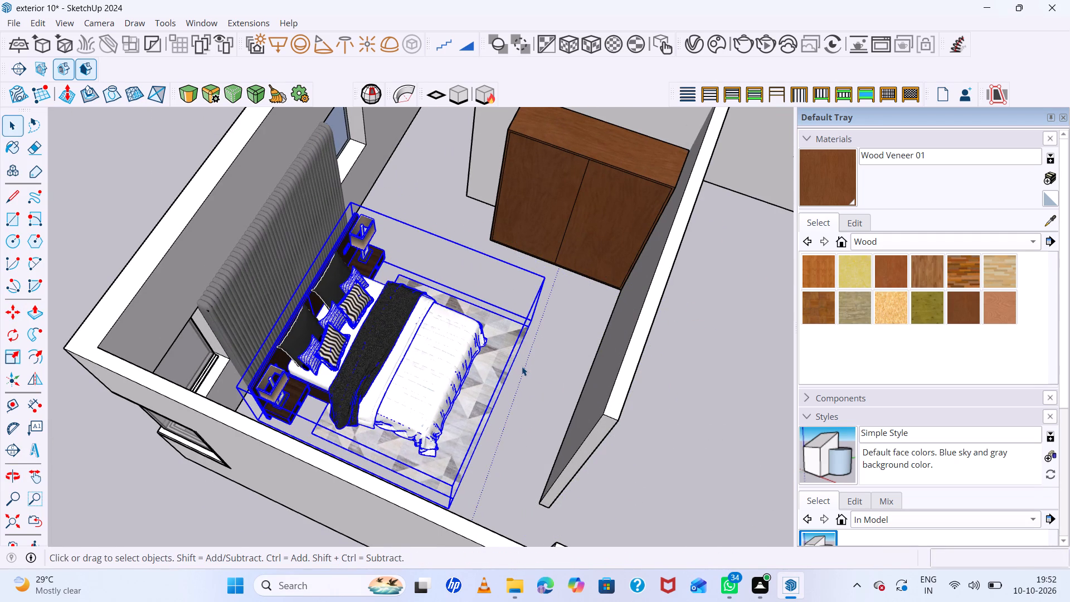
click(522, 366)
Examine the bed set's placement against the ribbed panel, wardrobe and surrounding walls of the newly furnished bedroom.
click(298, 211)
scroll(303, 219, down, 6)
scroll(338, 261, down, 3)
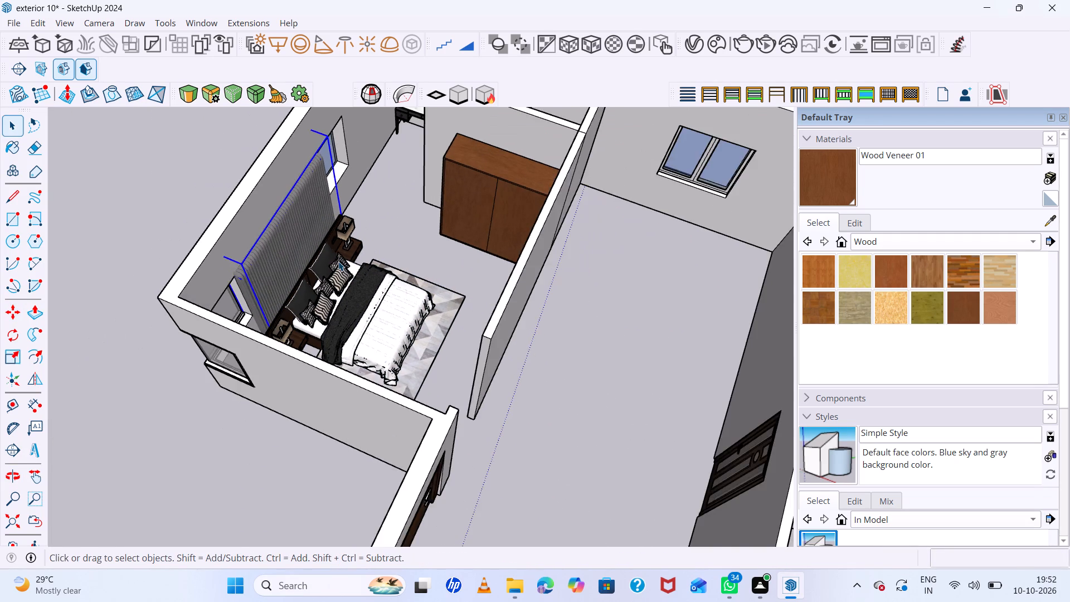
scroll(338, 261, down, 1)
middle_drag(330, 264, 265, 278)
scroll(283, 237, up, 6)
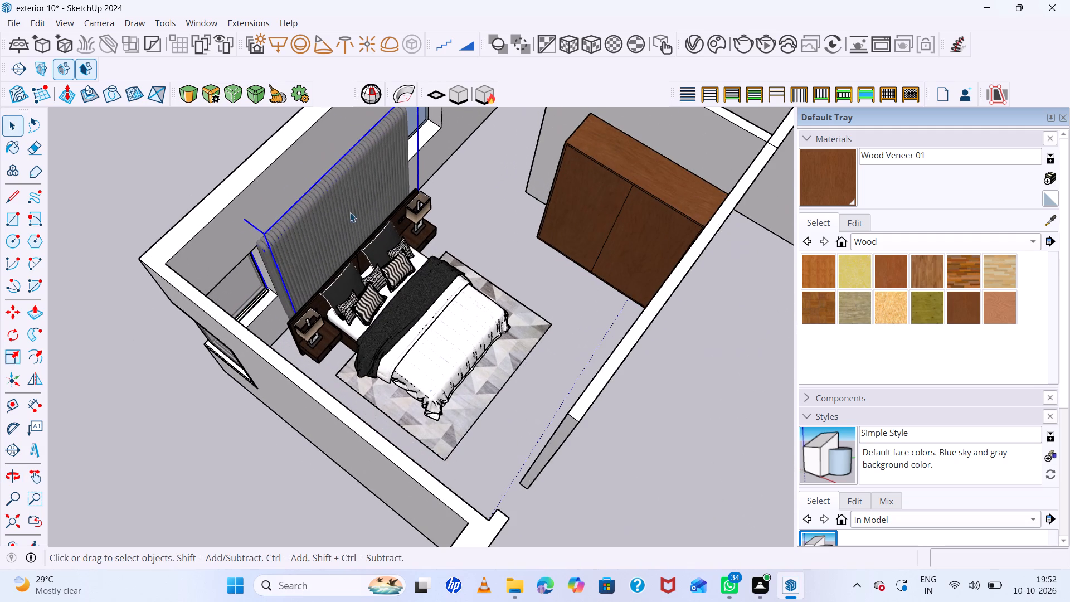
middle_click(349, 174)
key(space)
click(460, 212)
scroll(456, 221, up, 5)
scroll(455, 223, down, 6)
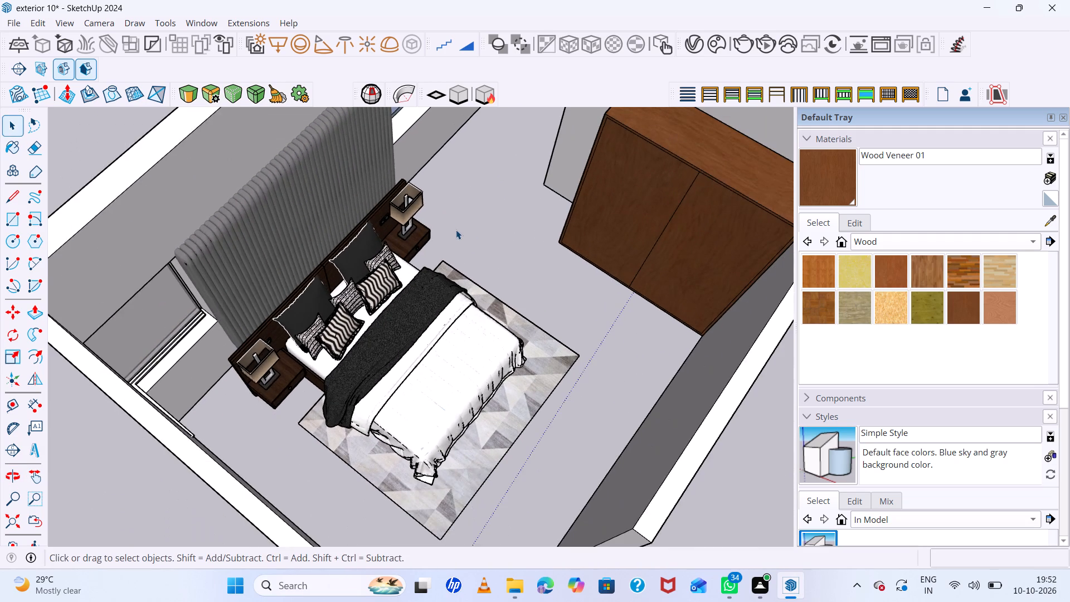
middle_drag(456, 230, 368, 230)
scroll(500, 247, down, 6)
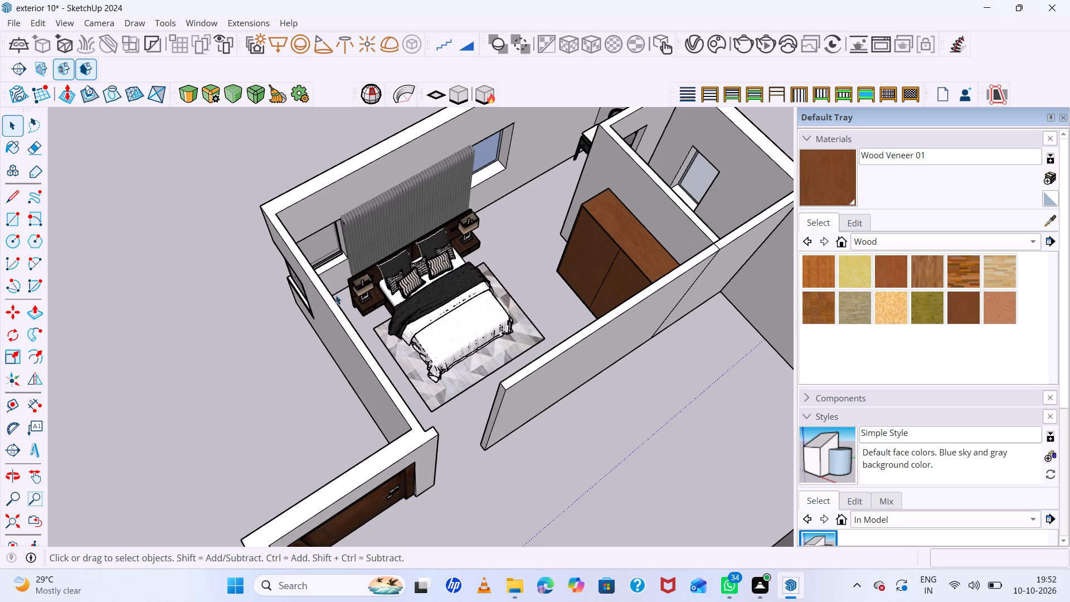
key(space)
click(303, 357)
Compare the upper floor's furnished rooms with the furniture layout shown on its floor plan.
scroll(308, 353, down, 15)
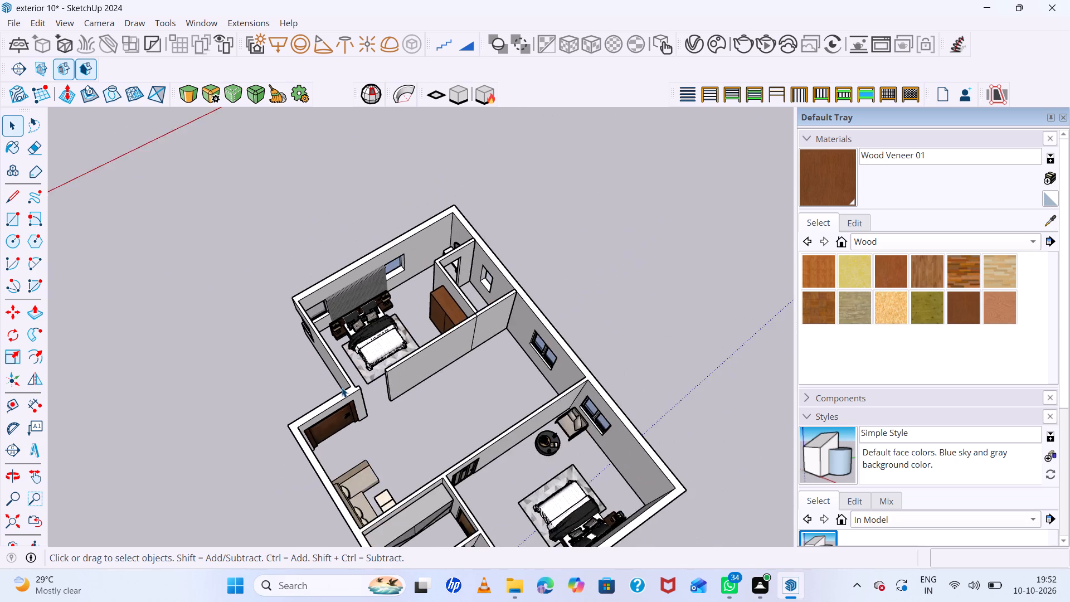
scroll(341, 387, up, 1)
middle_drag(342, 387, 612, 406)
scroll(471, 307, down, 6)
scroll(466, 318, up, 6)
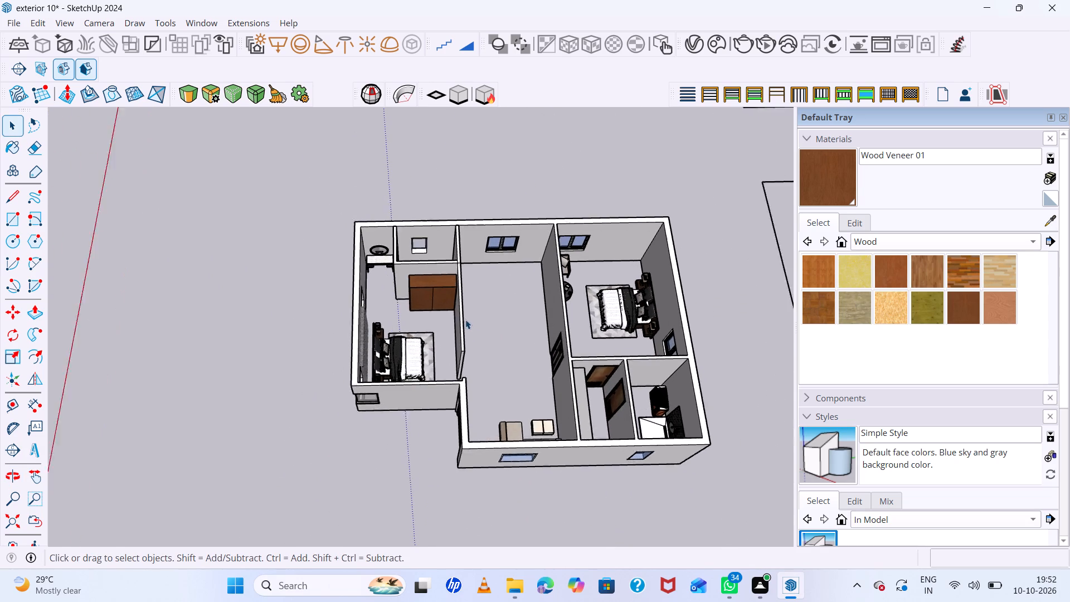
scroll(449, 336, down, 4)
middle_drag(449, 349, 585, 387)
scroll(498, 304, down, 6)
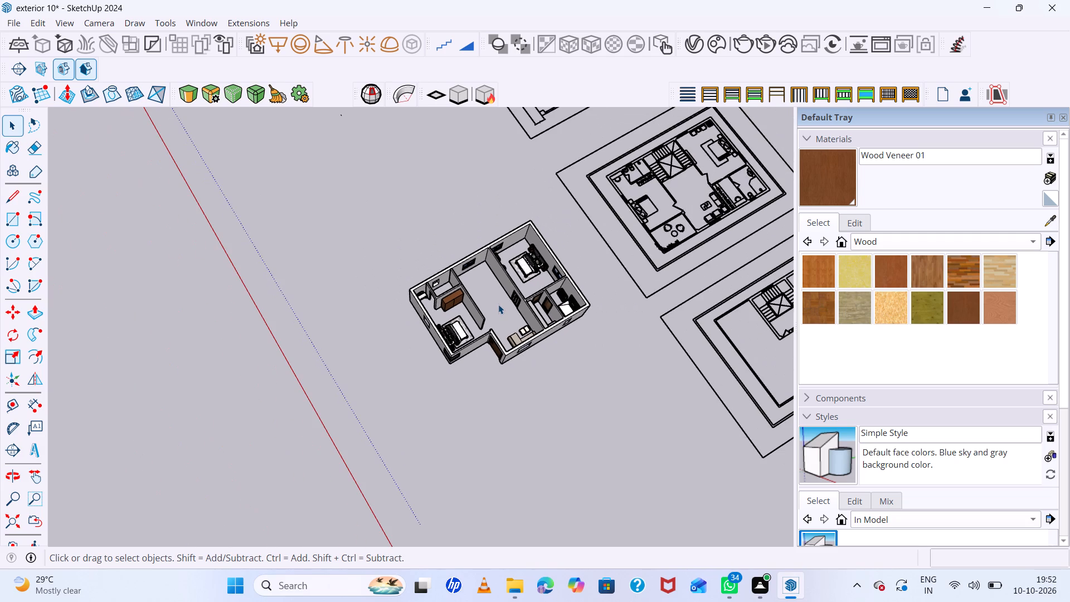
scroll(728, 201, up, 4)
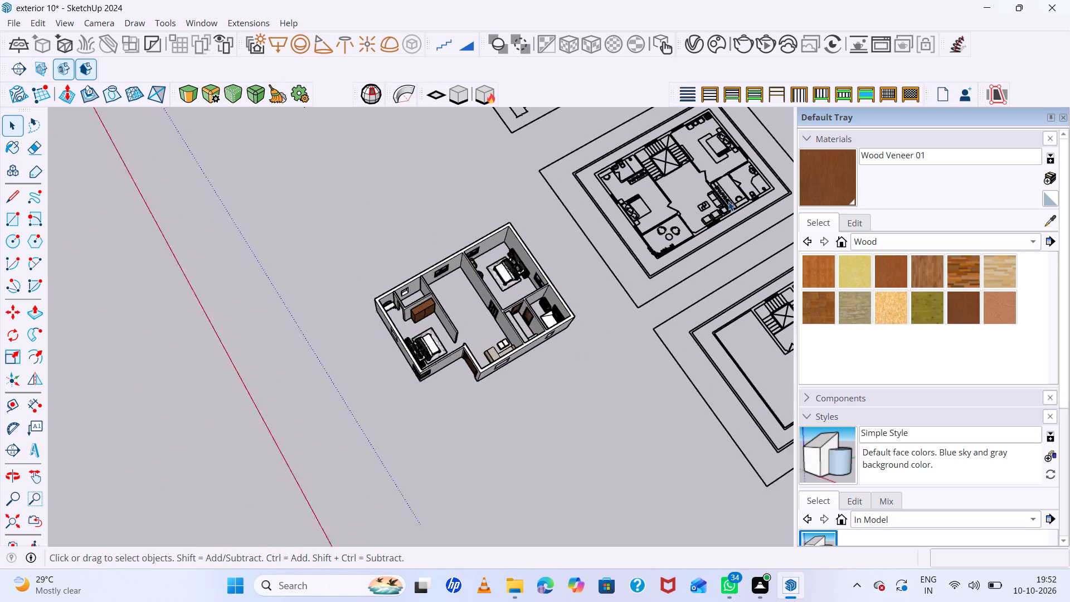
scroll(728, 201, up, 1)
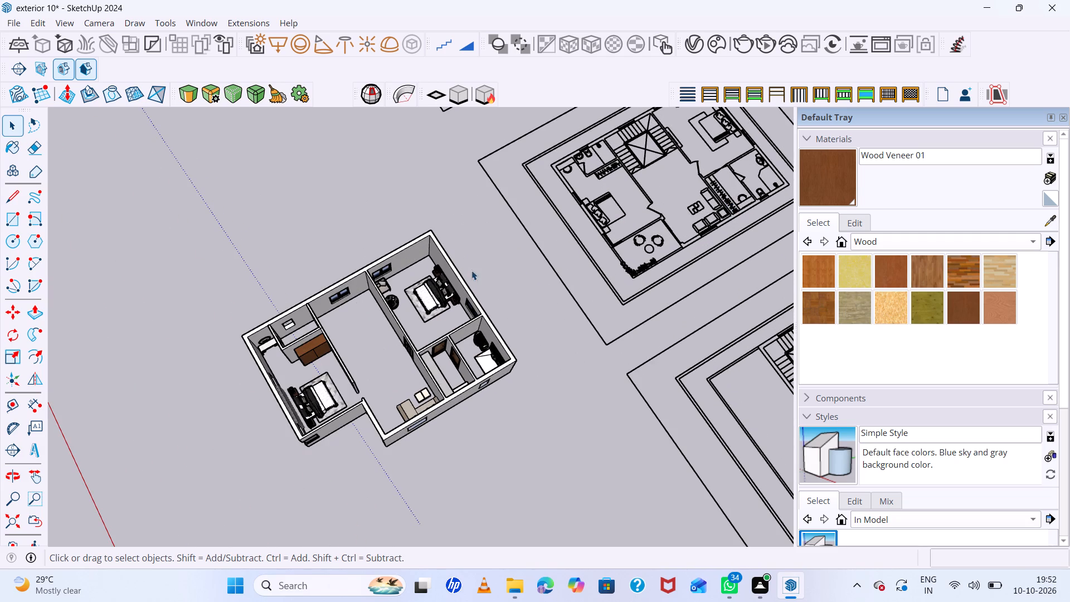
scroll(470, 294, down, 5)
scroll(411, 306, up, 7)
scroll(411, 306, down, 2)
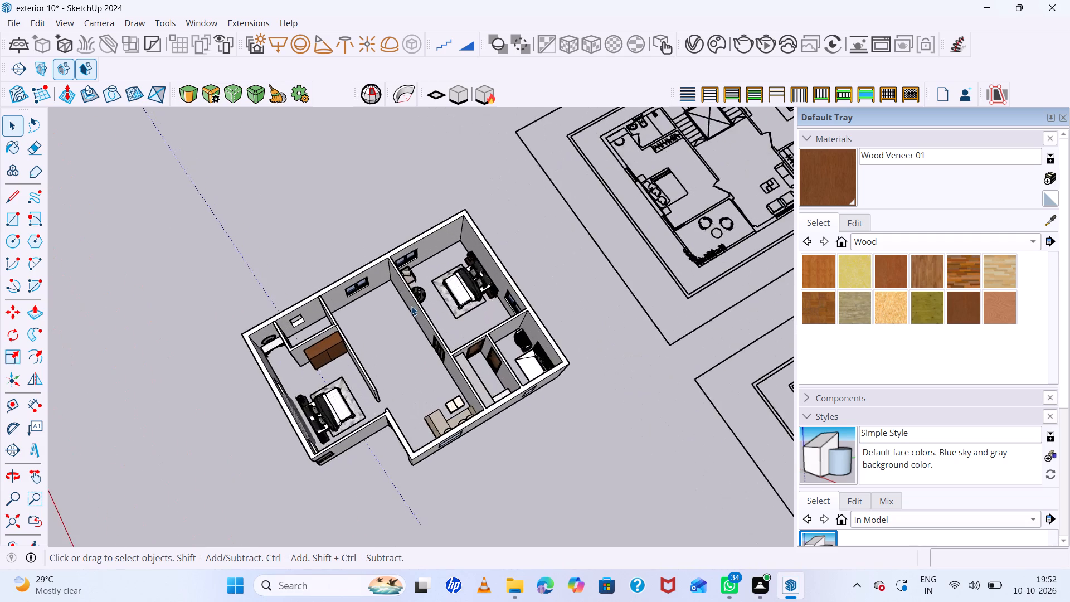
scroll(411, 306, down, 6)
scroll(604, 153, up, 5)
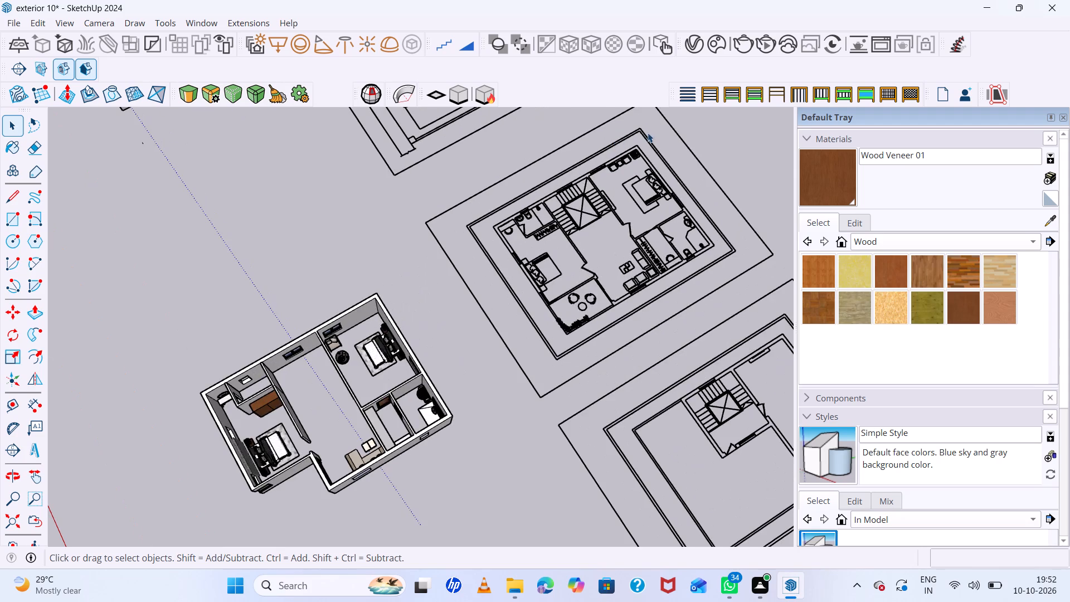
scroll(650, 132, up, 9)
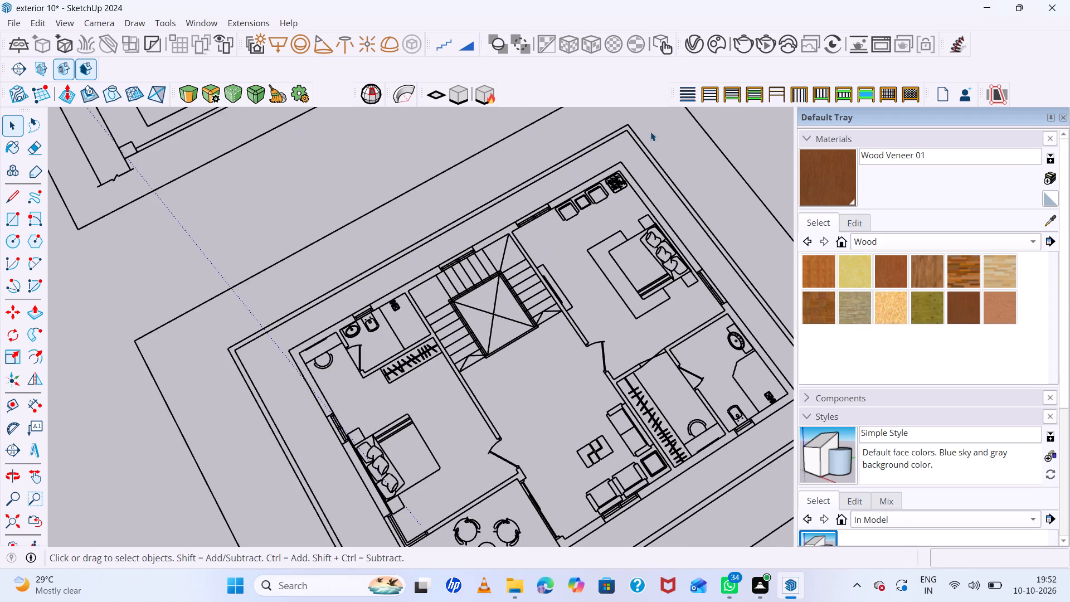
scroll(650, 132, down, 19)
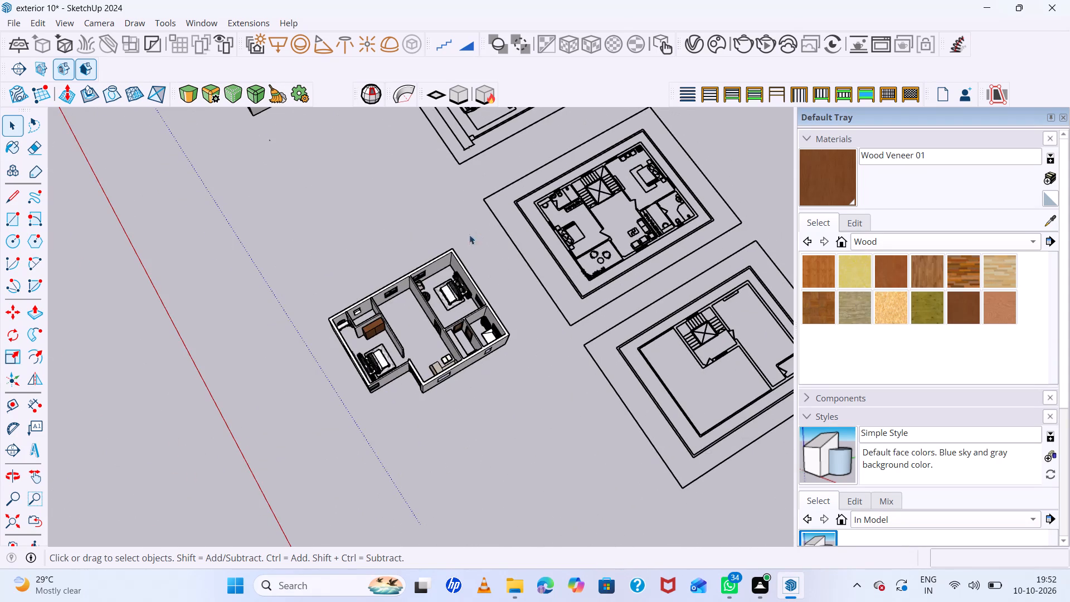
Explode the armchair and round table component in the bedroom with the original bed set into separate objects.
scroll(431, 280, up, 19)
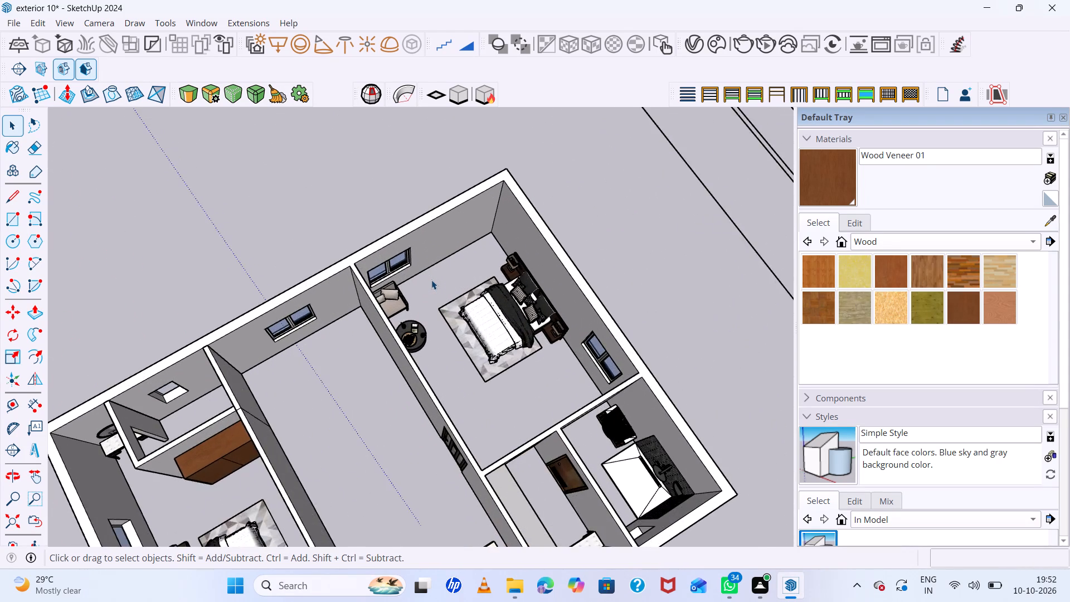
scroll(431, 280, up, 6)
middle_drag(431, 280, 393, 279)
middle_click(393, 279)
middle_click(393, 279)
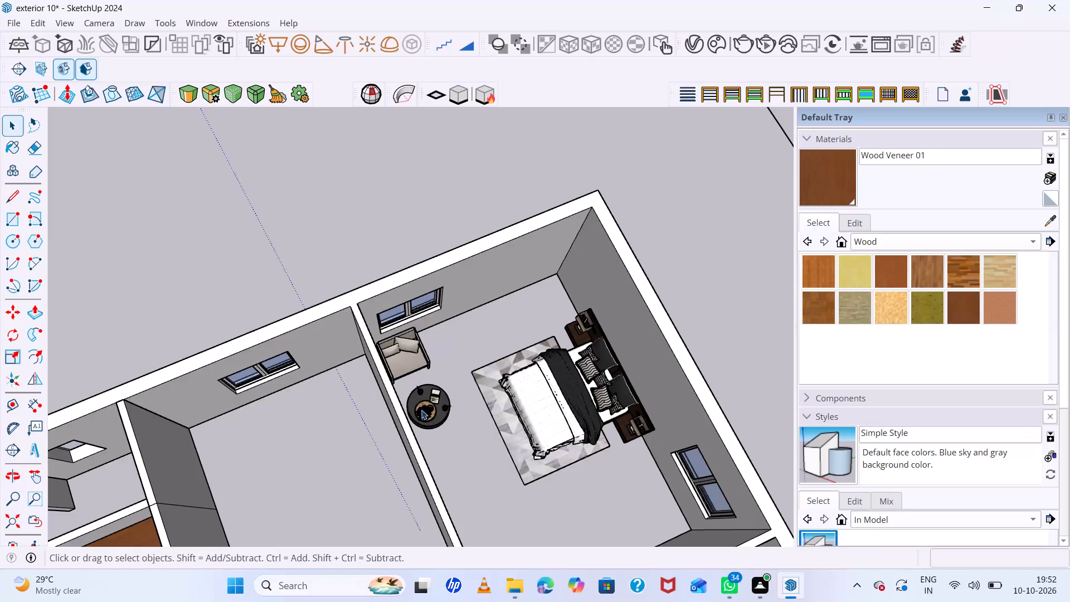
click(425, 416)
right_click(425, 411)
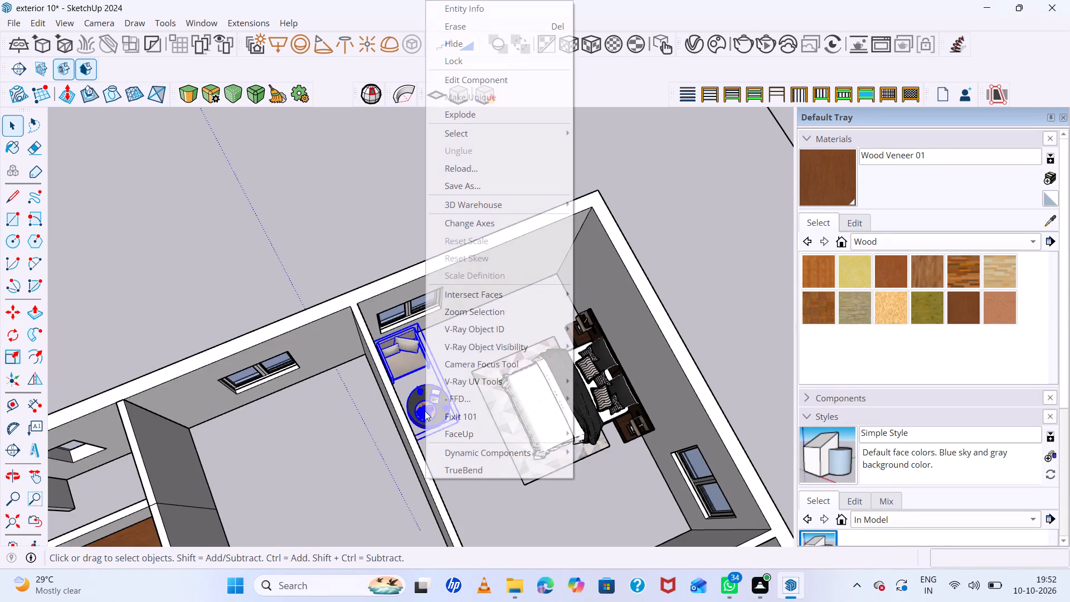
click(468, 114)
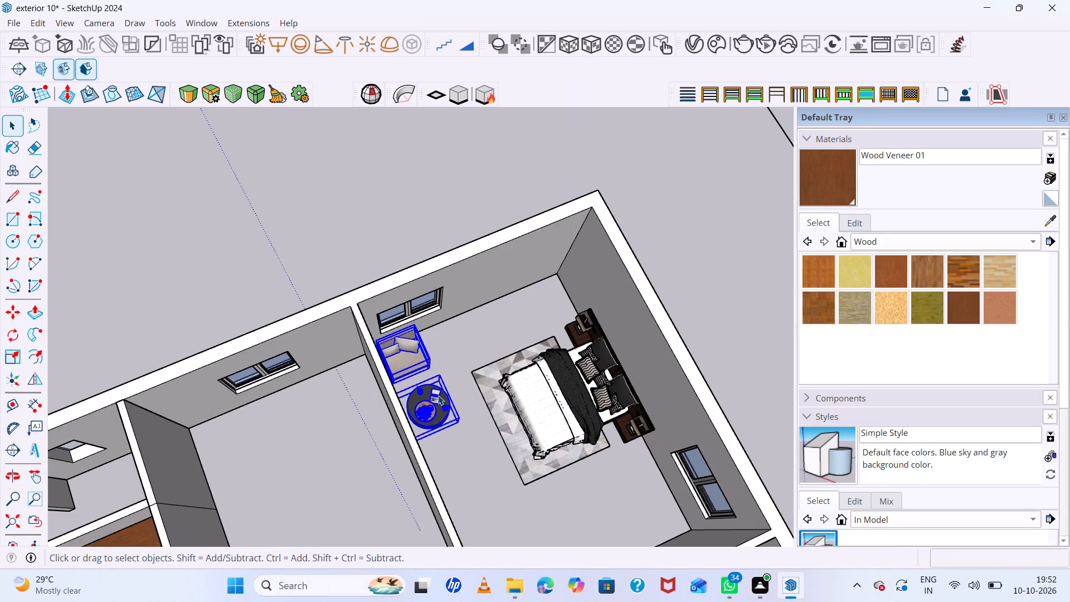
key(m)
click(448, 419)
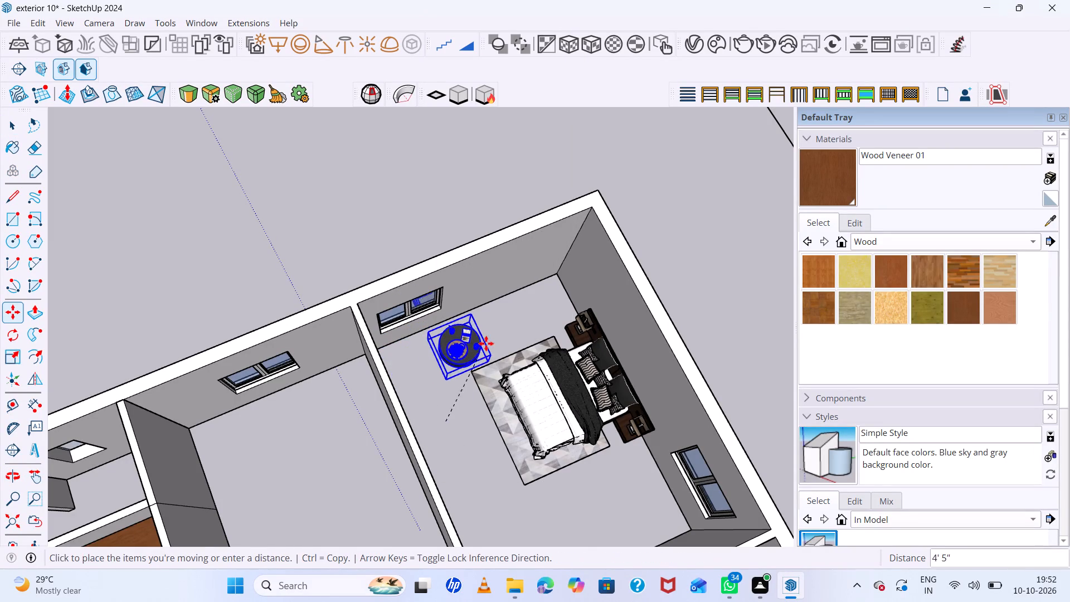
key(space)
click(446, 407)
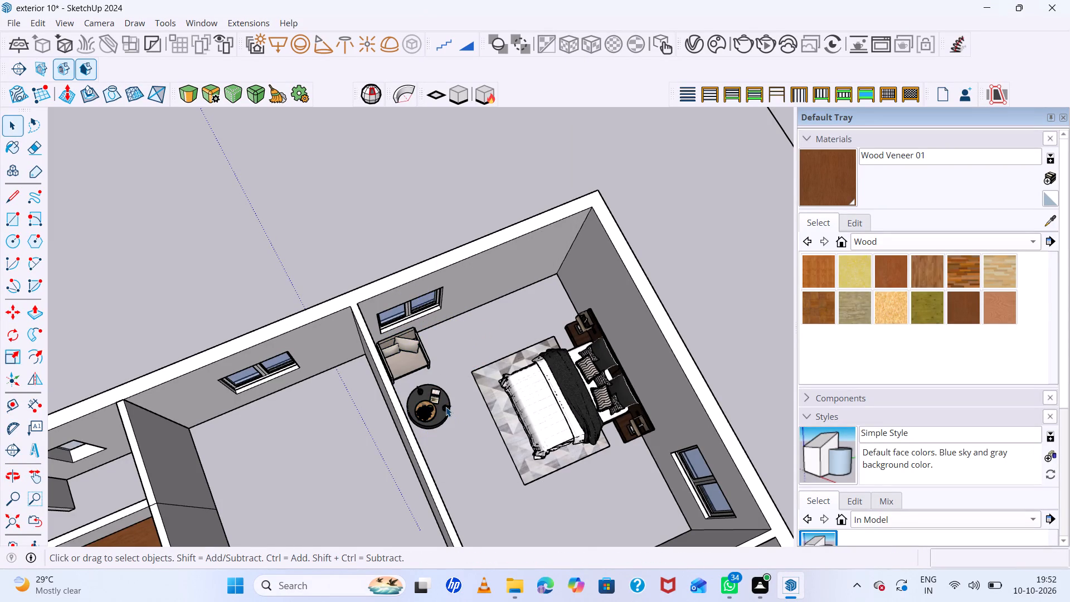
Move only the round table about 10' 6" into the bedroom corner beside the bed's nightstand, and deselect it.
click(446, 407)
click(441, 409)
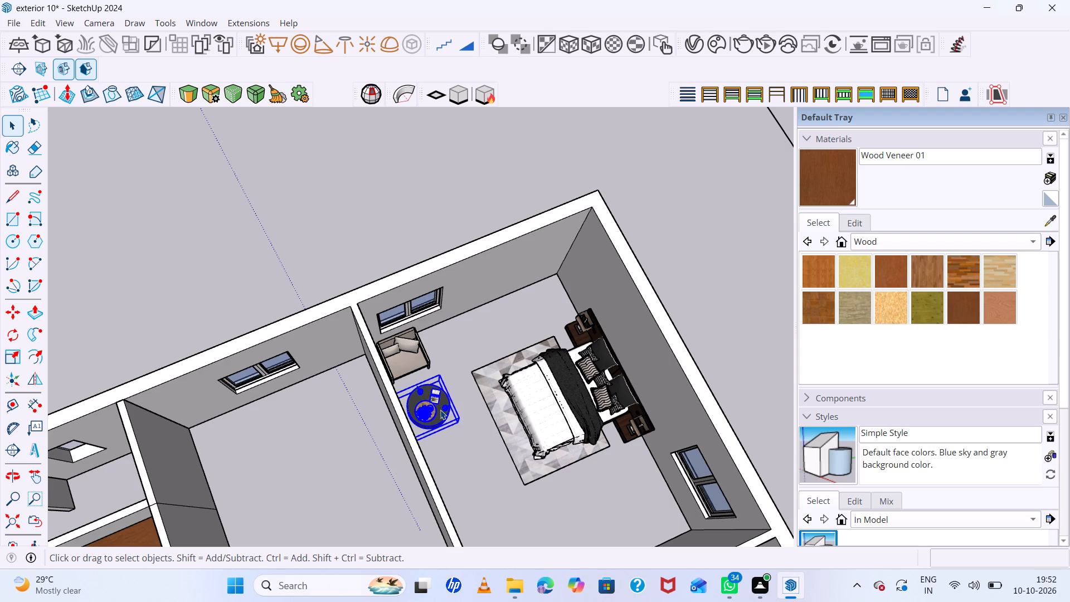
key(m)
click(440, 410)
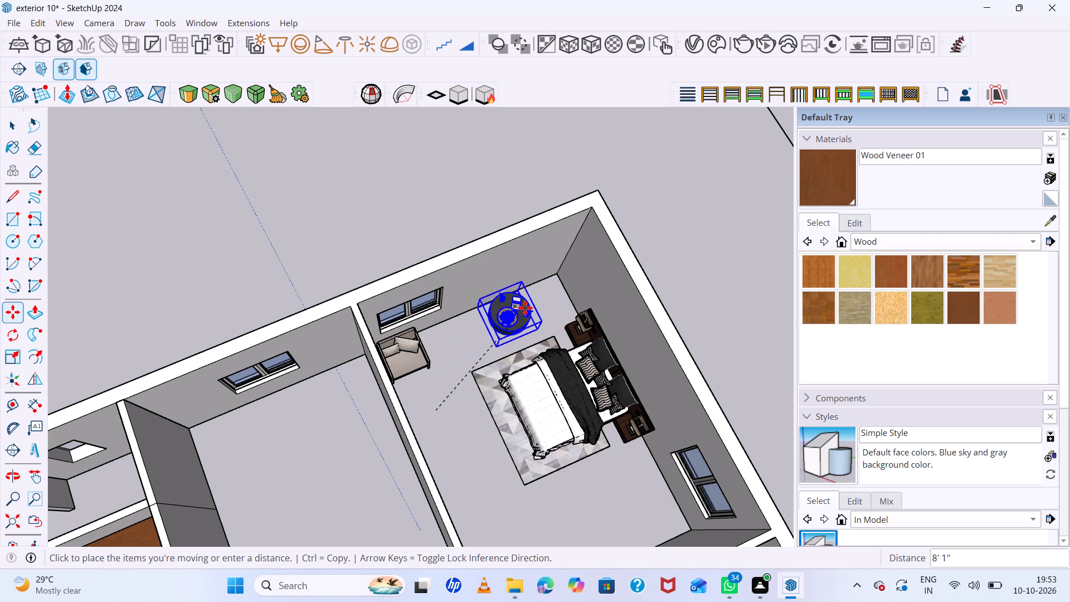
click(557, 304)
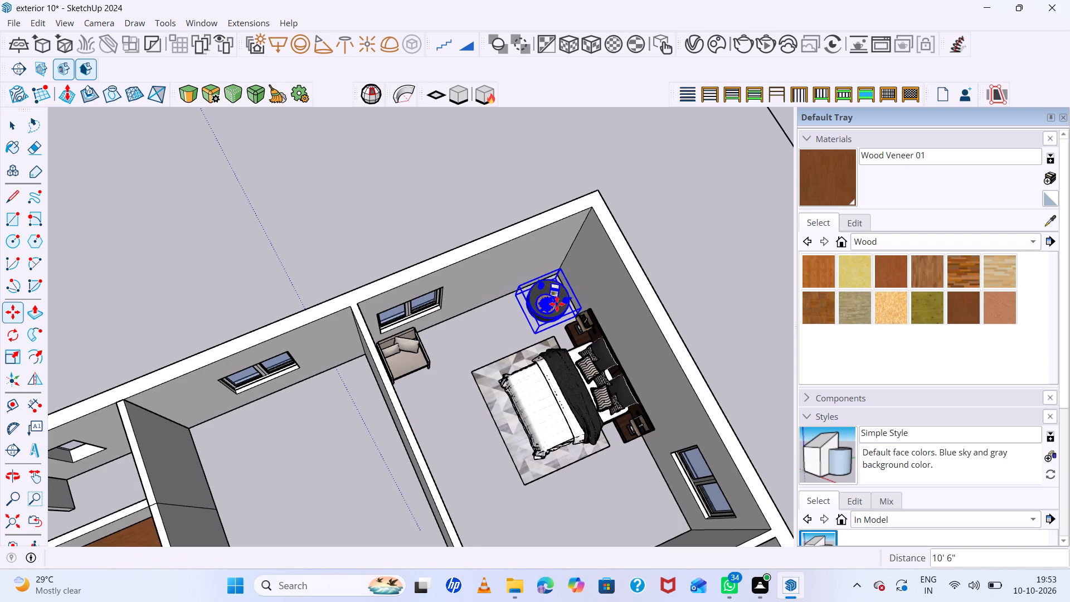
key(space)
click(677, 236)
scroll(588, 308, up, 7)
middle_drag(582, 326, 593, 278)
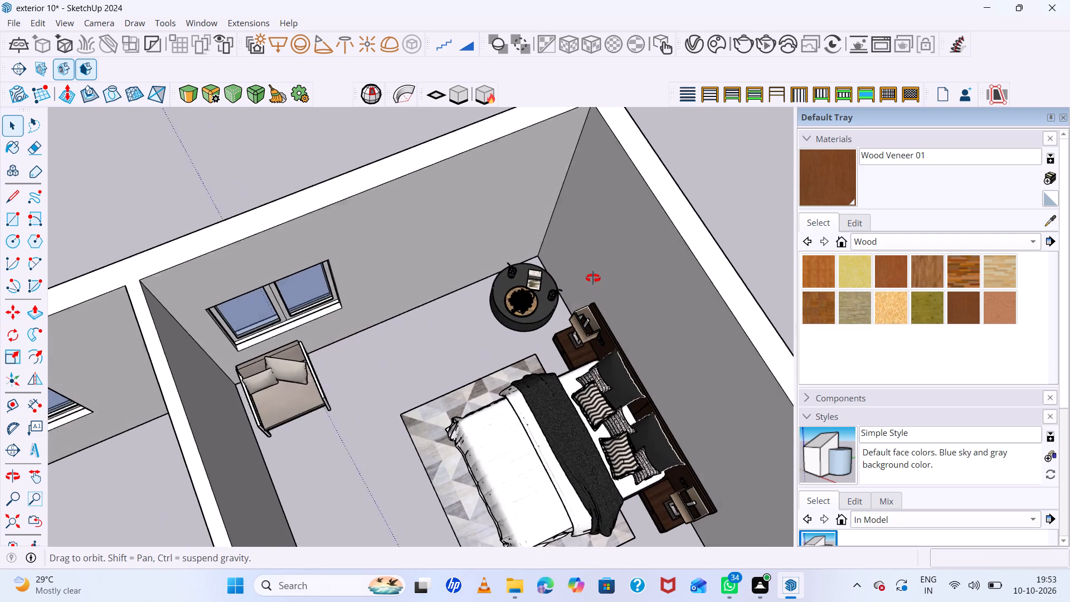
middle_drag(593, 278, 594, 274)
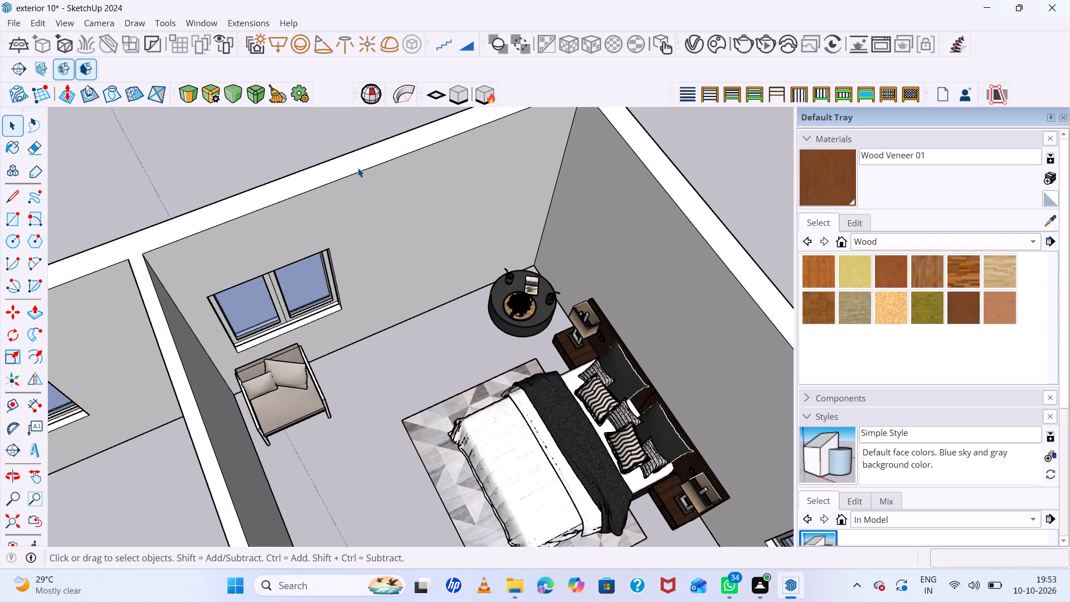
click(335, 131)
scroll(401, 348, down, 7)
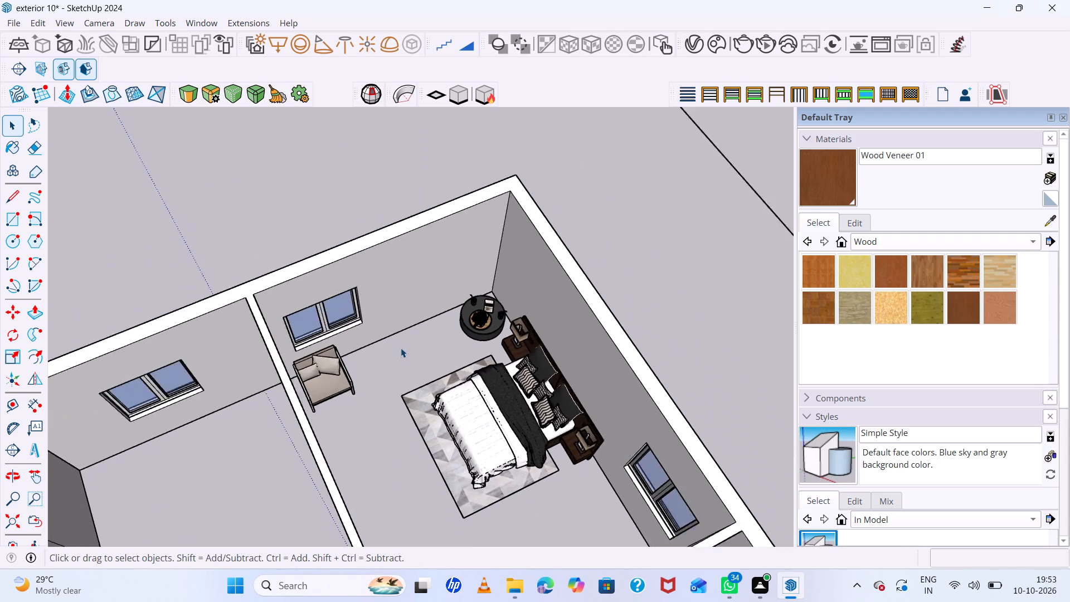
Copy the bedroom armchair about 6' 4" along the window wall toward the round table, and leave everything deselected.
scroll(406, 347, down, 8)
scroll(407, 346, up, 11)
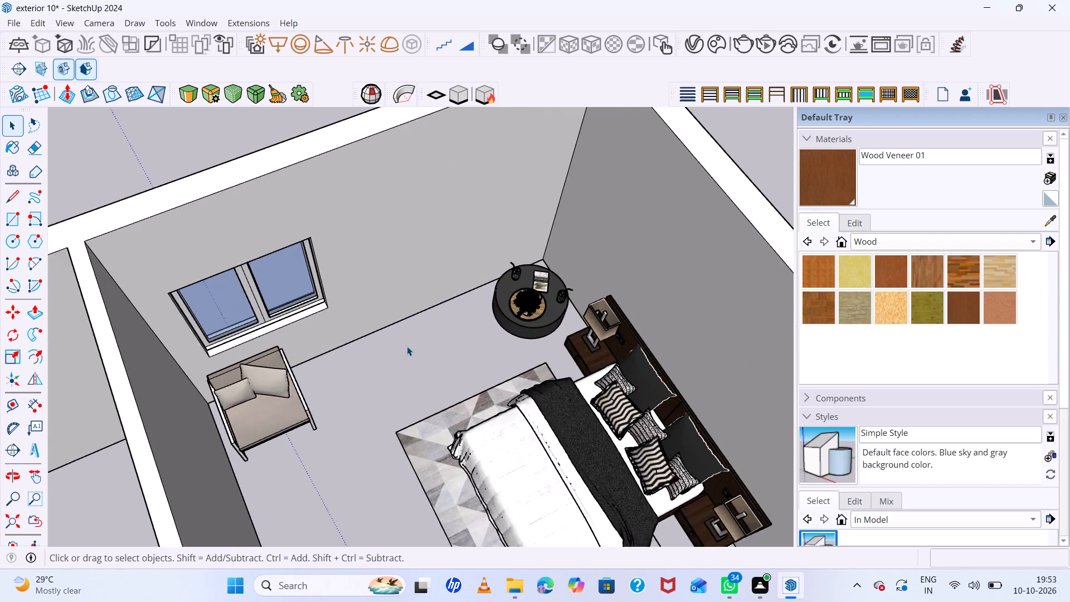
scroll(407, 346, up, 7)
scroll(407, 346, down, 7)
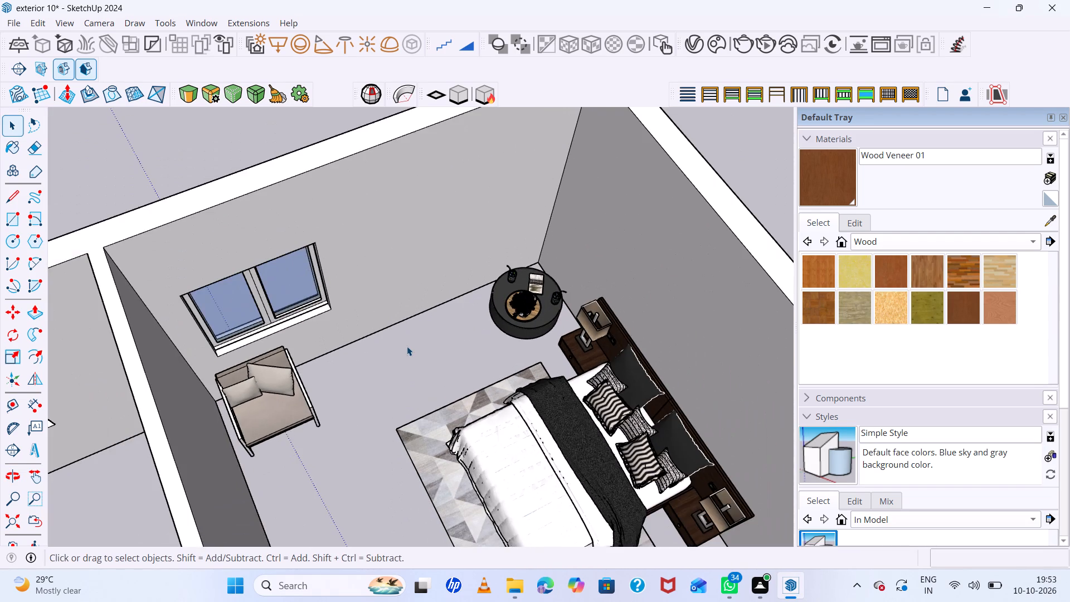
scroll(407, 346, down, 3)
click(310, 378)
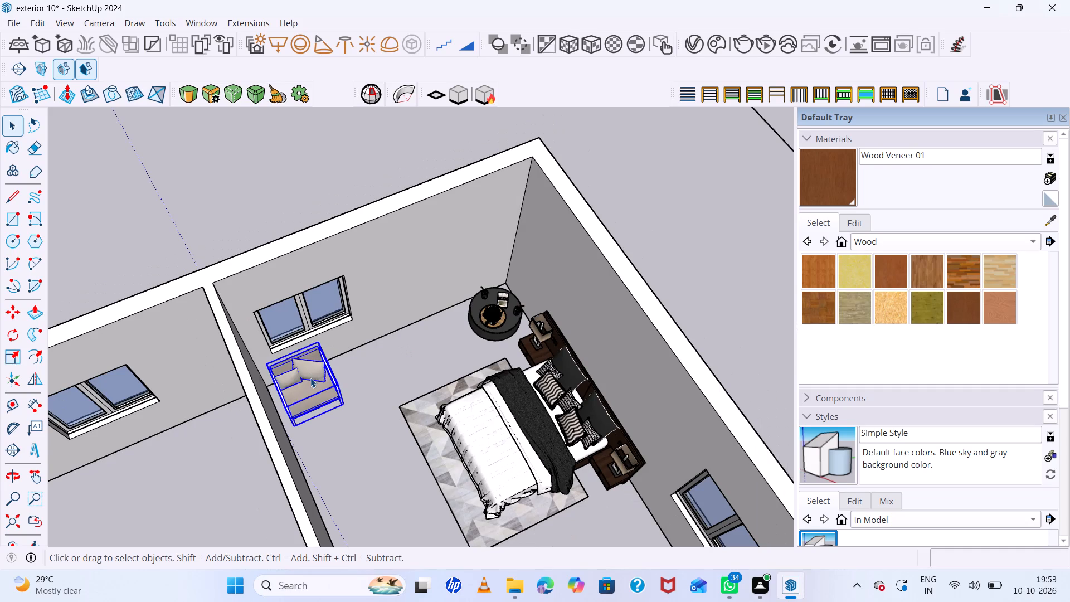
key(m)
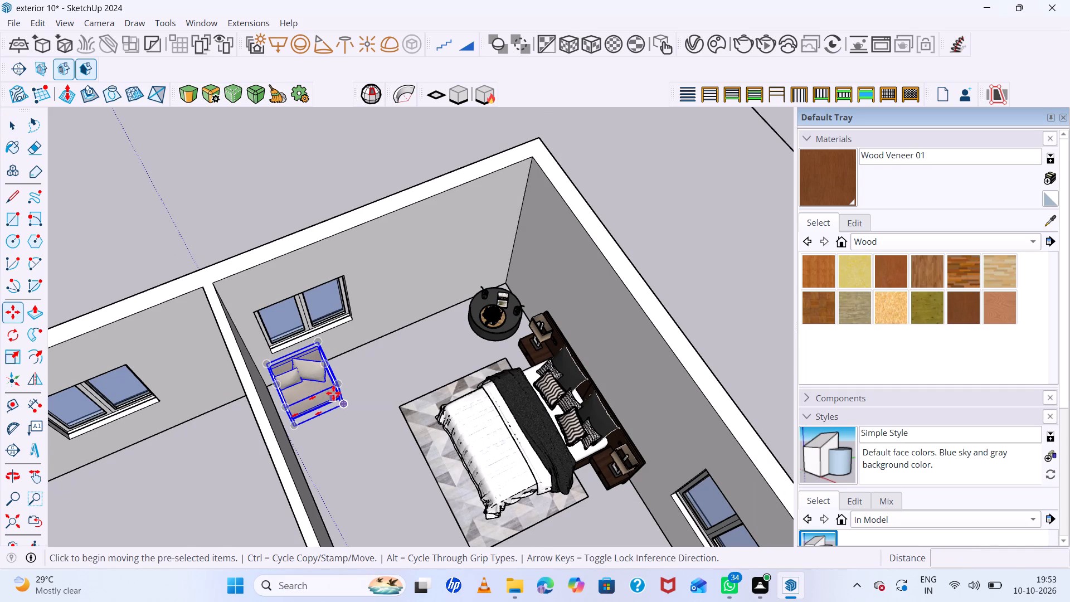
click(334, 387)
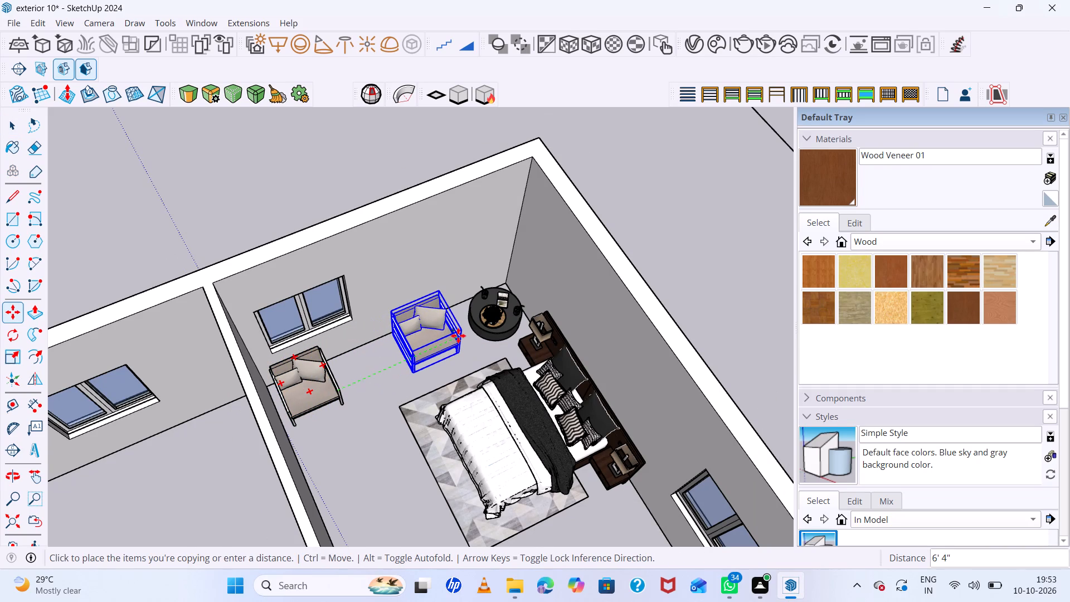
click(458, 336)
key(space)
click(494, 317)
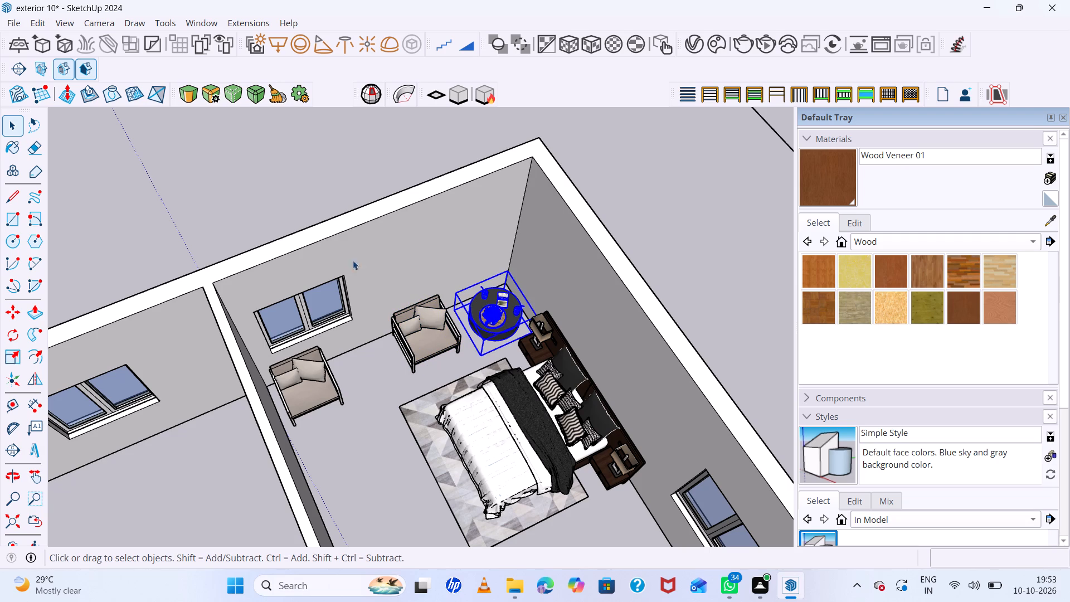
click(315, 191)
Examine the upper floor's furnished rooms and the small room behind the wardrobe against the nearby floor plan.
scroll(416, 319, down, 5)
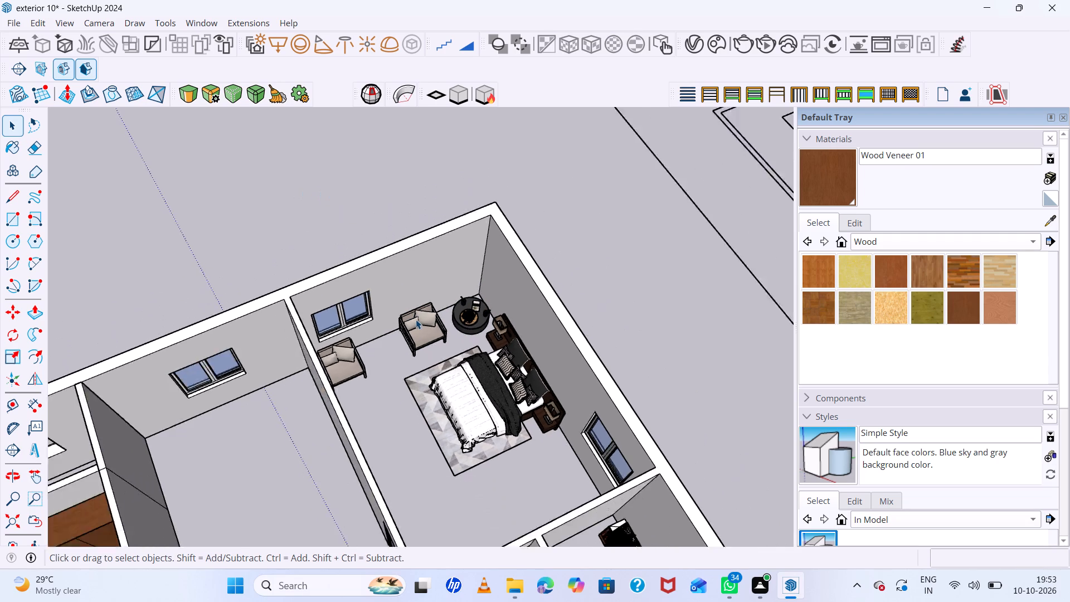
scroll(416, 319, down, 13)
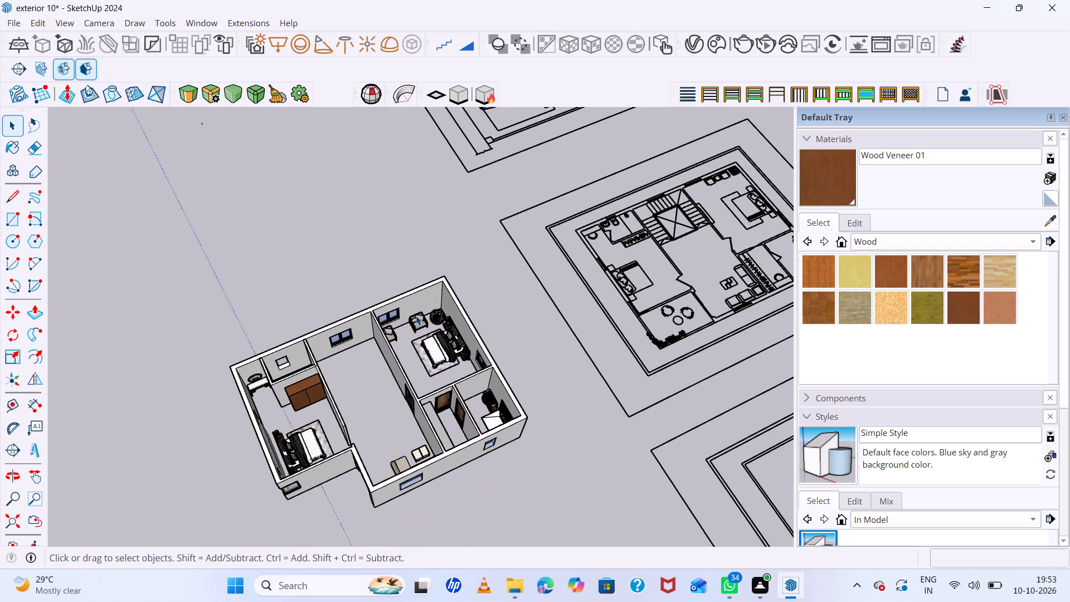
click(508, 270)
scroll(508, 262, down, 4)
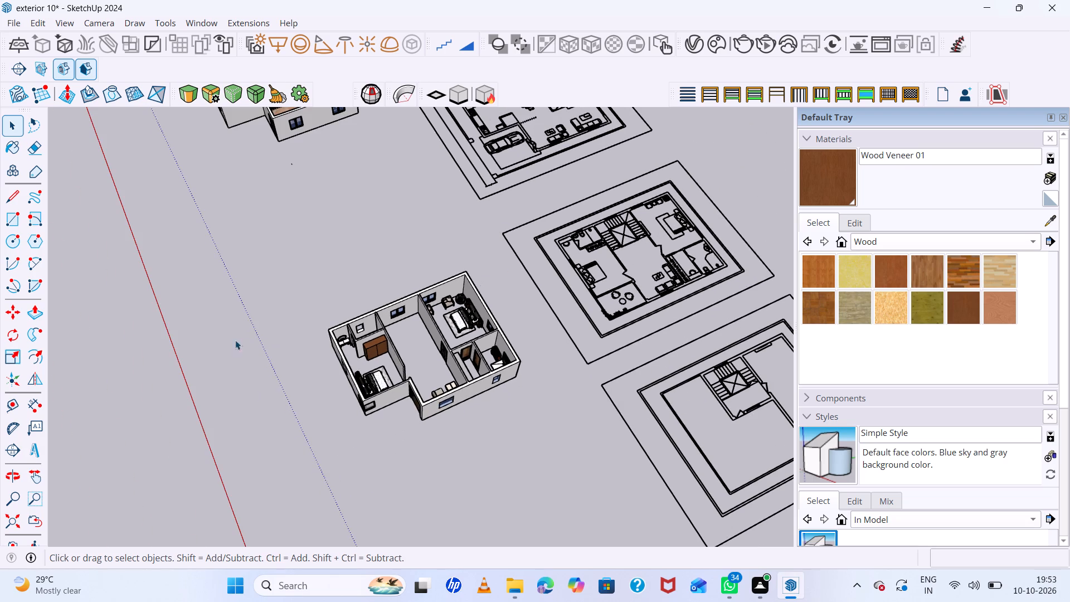
scroll(344, 332, up, 17)
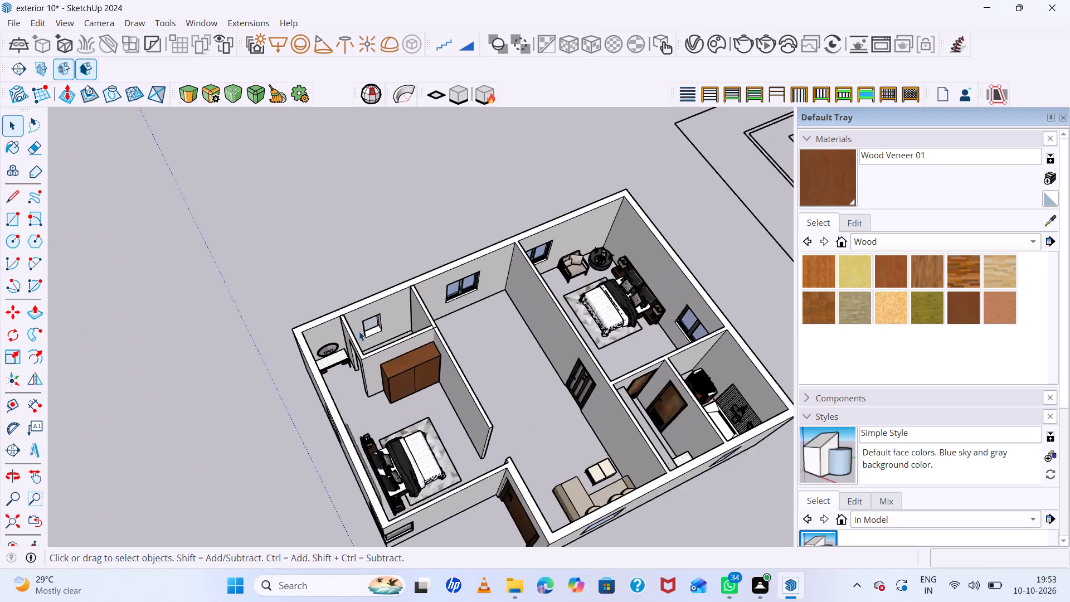
scroll(359, 331, up, 13)
middle_drag(376, 348, 416, 430)
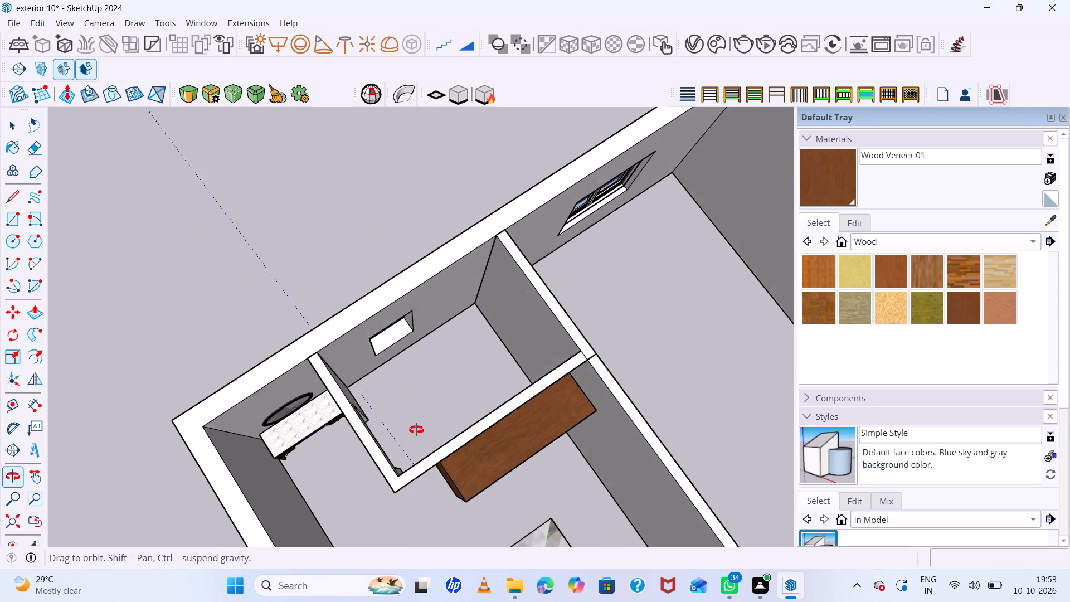
middle_drag(416, 430, 419, 440)
scroll(416, 416, down, 16)
scroll(379, 363, down, 8)
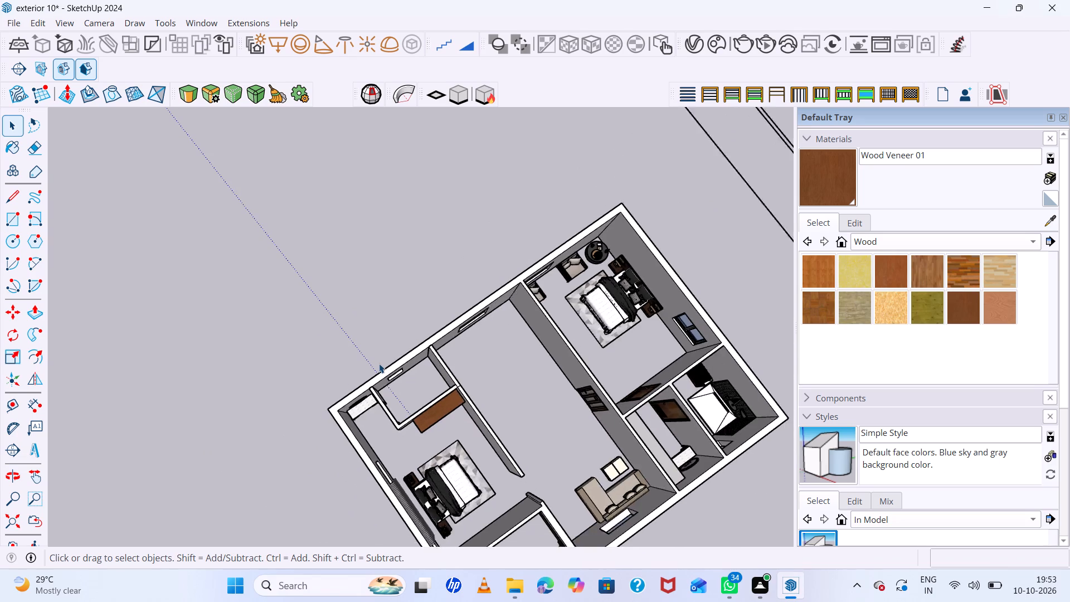
scroll(379, 363, down, 7)
scroll(379, 363, up, 6)
scroll(379, 363, down, 15)
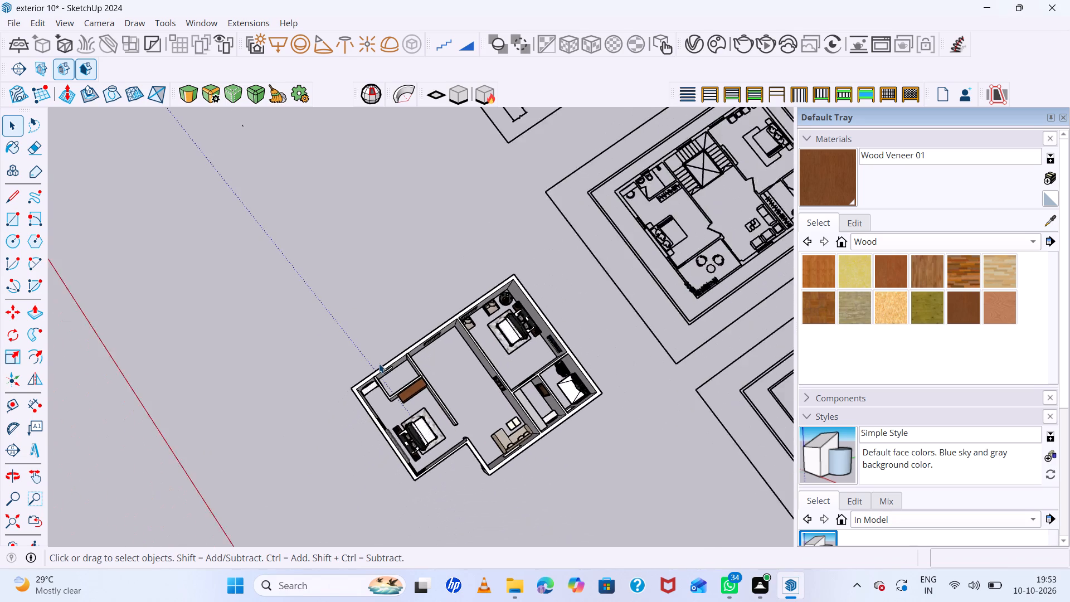
middle_drag(397, 458, 524, 462)
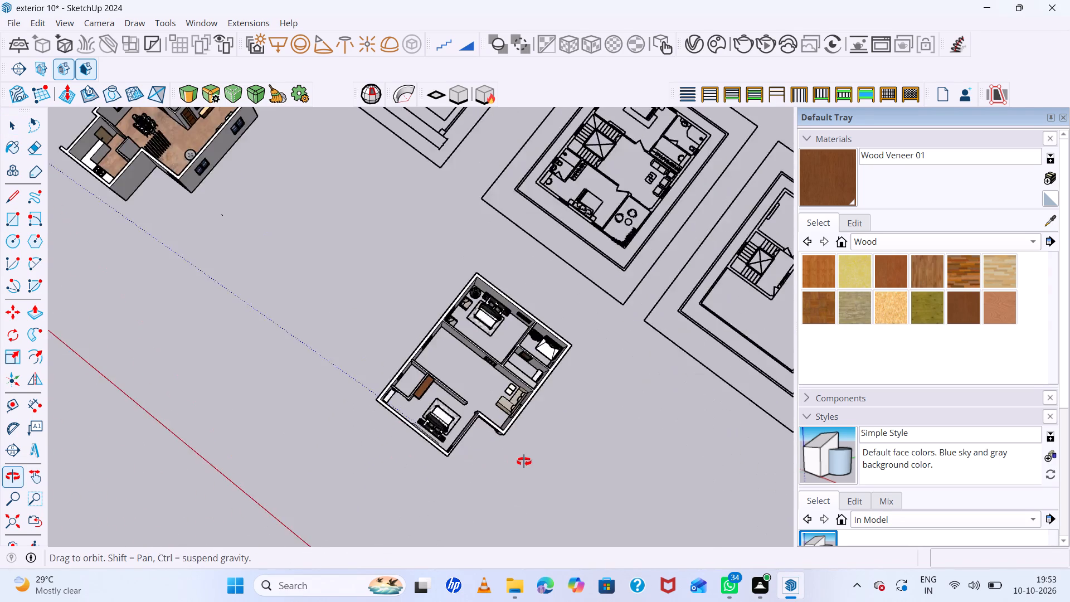
middle_drag(524, 462, 526, 462)
middle_click(526, 462)
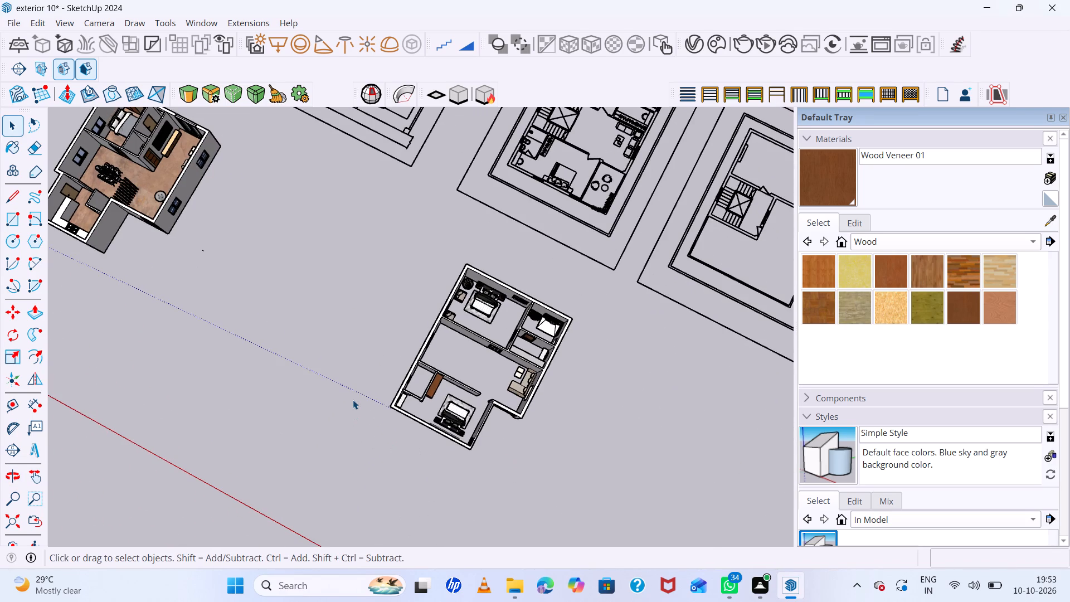
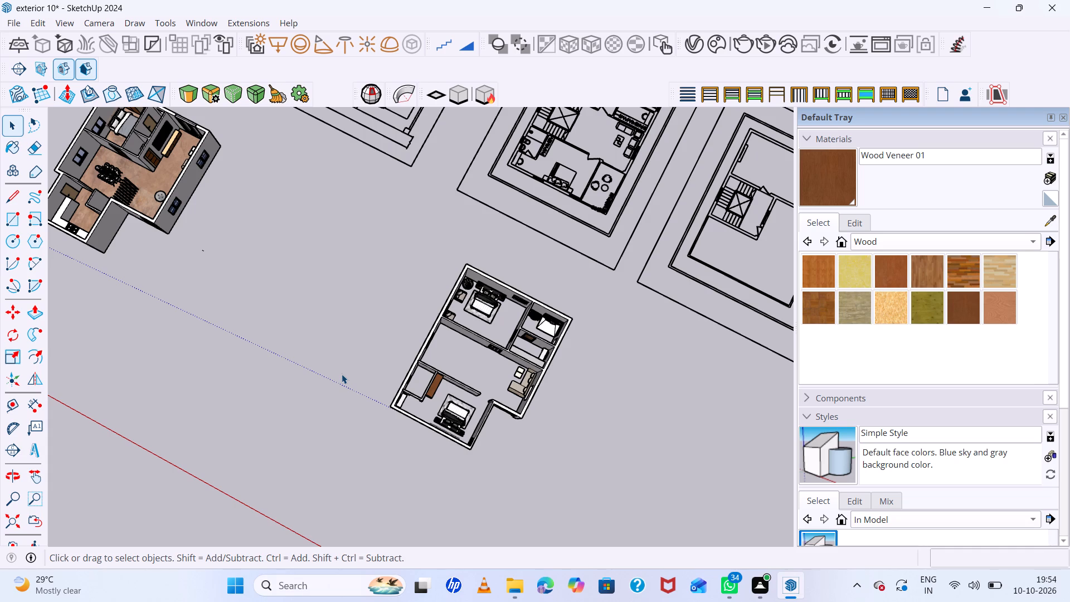
Examine the furnished upper floor, including the bedroom with two armchairs, and its surroundings near the floor plans.
scroll(163, 601, down, 1)
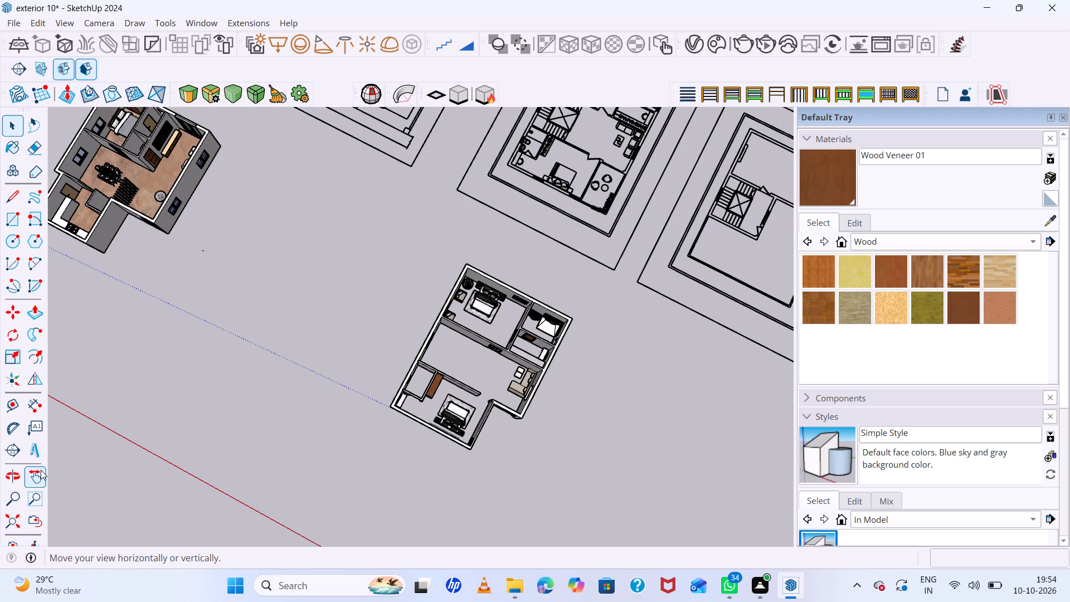
scroll(41, 470, down, 6)
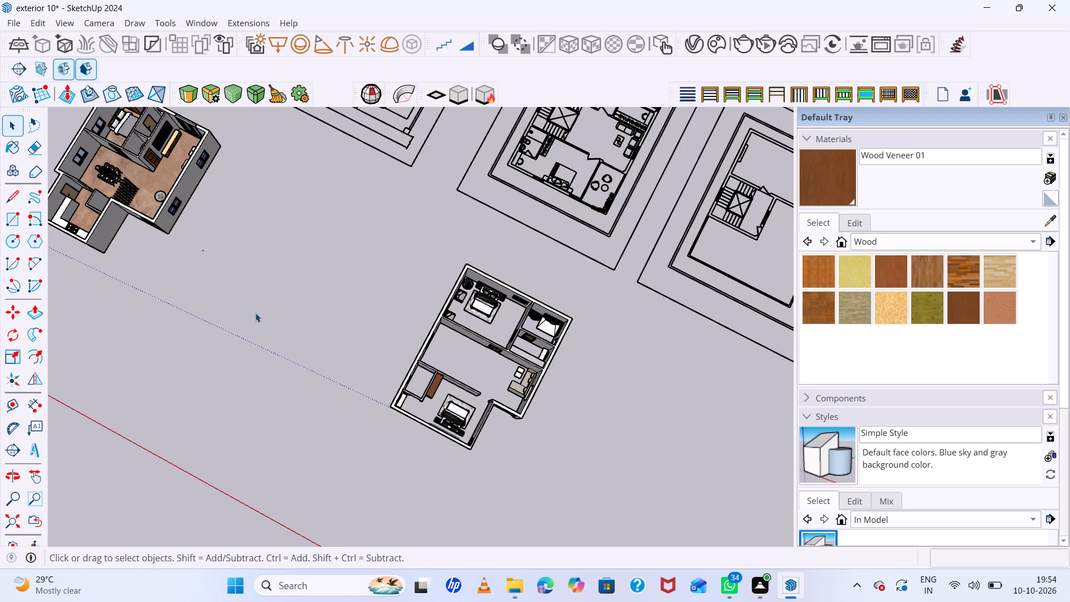
scroll(463, 337, down, 5)
scroll(483, 324, up, 12)
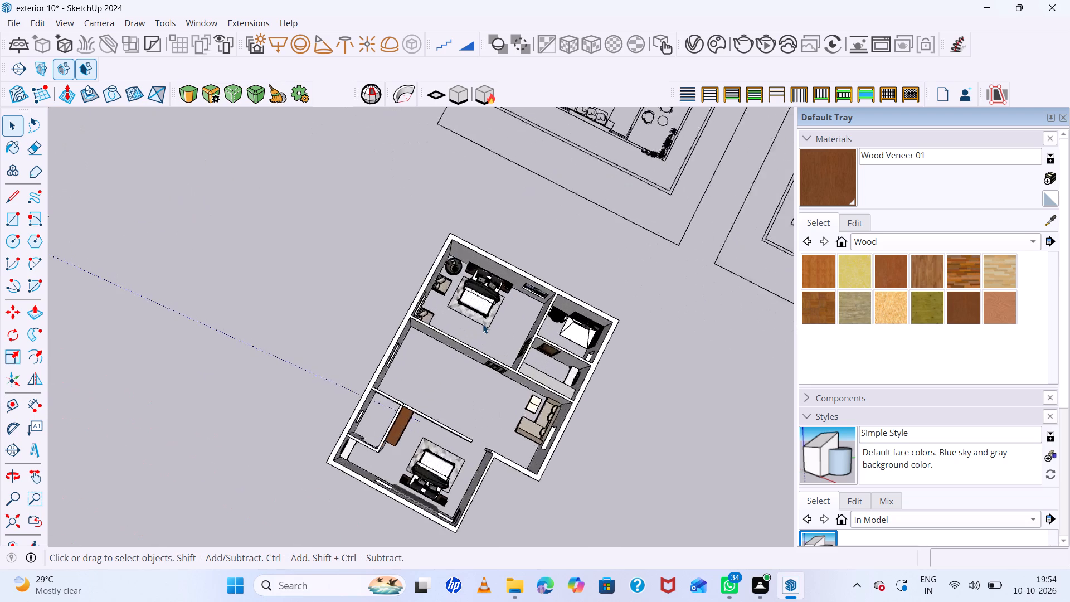
scroll(483, 324, up, 17)
scroll(483, 324, up, 5)
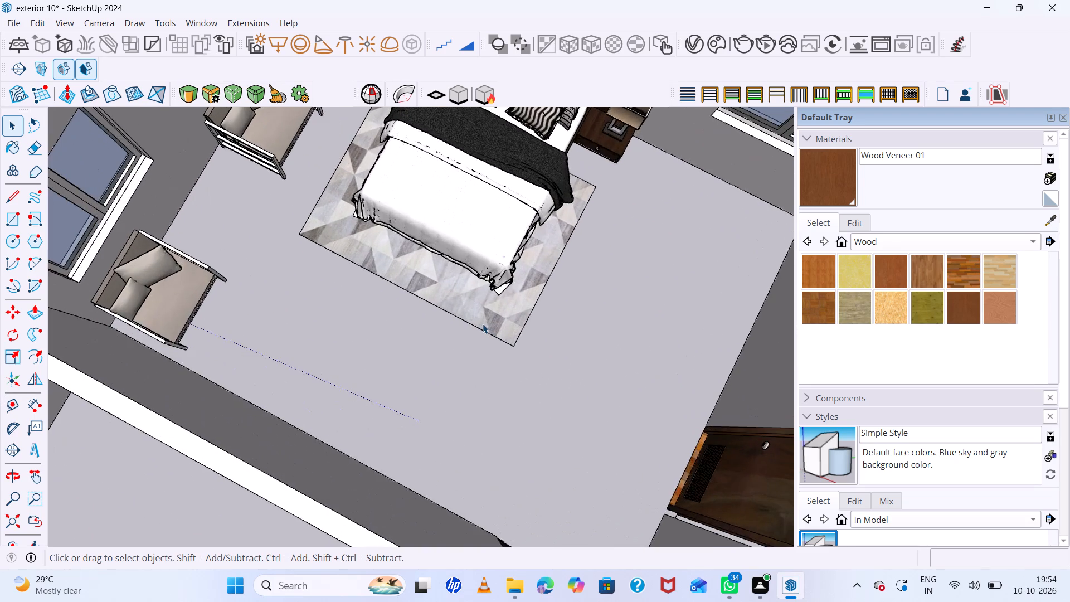
scroll(483, 324, down, 15)
scroll(466, 370, down, 1)
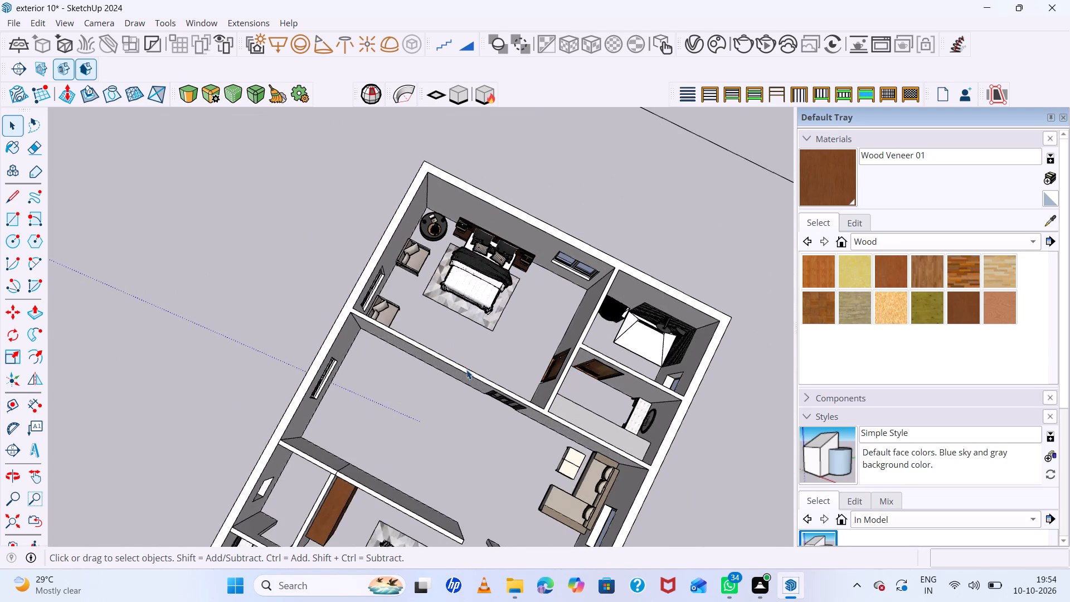
middle_drag(466, 370, 425, 309)
scroll(425, 309, up, 2)
scroll(407, 304, down, 12)
scroll(440, 432, down, 3)
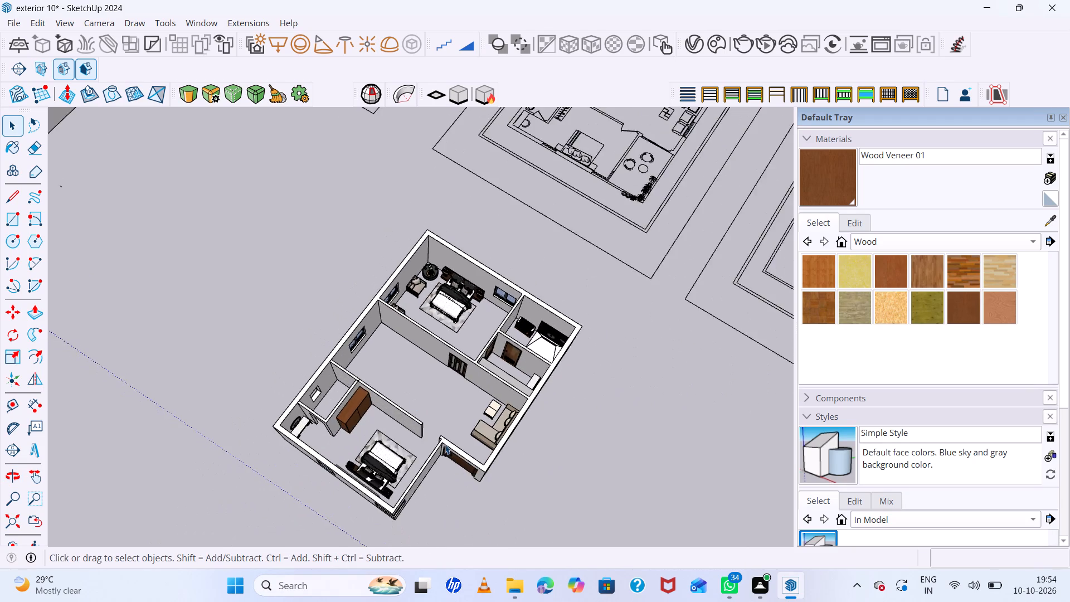
scroll(445, 444, down, 13)
Draw a 36' by 48' rectangle over the middle floor plan, corner to corner along the outer double boundary line.
middle_drag(445, 444, 567, 478)
scroll(619, 159, up, 12)
scroll(537, 156, up, 2)
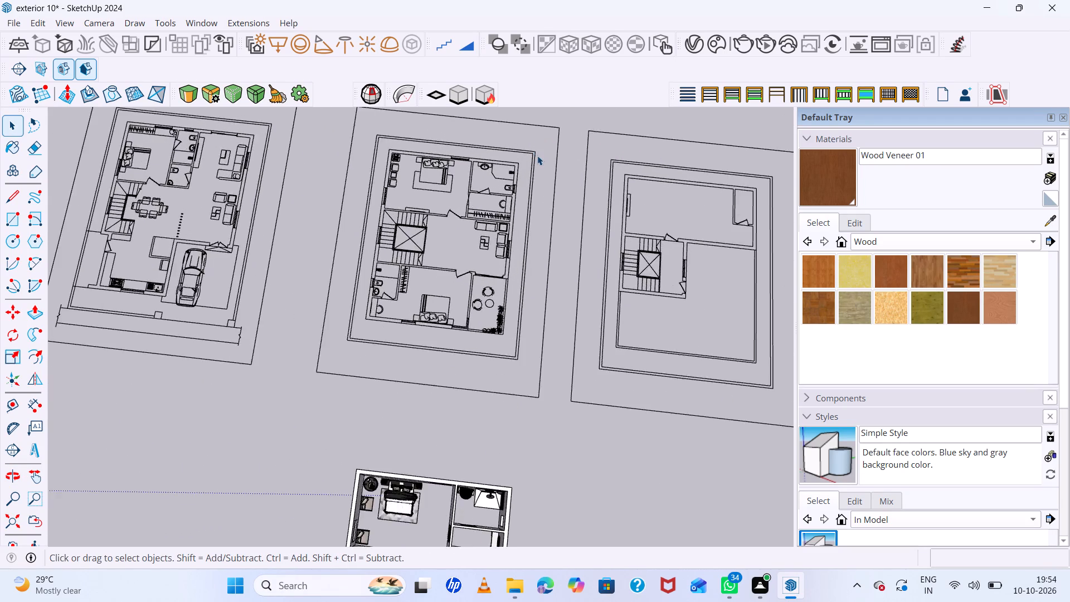
scroll(537, 156, up, 3)
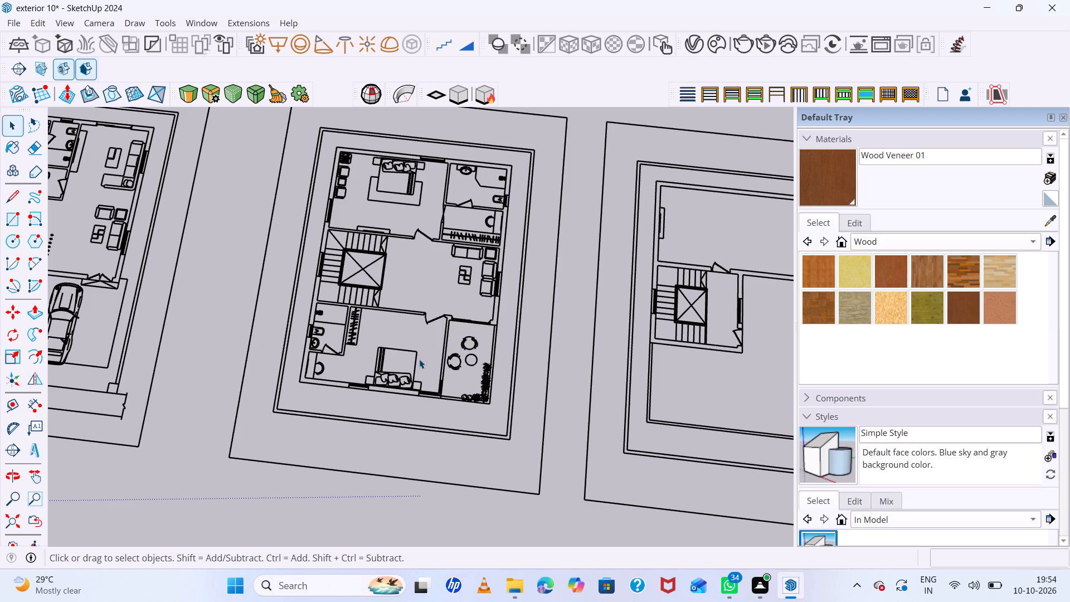
key(r)
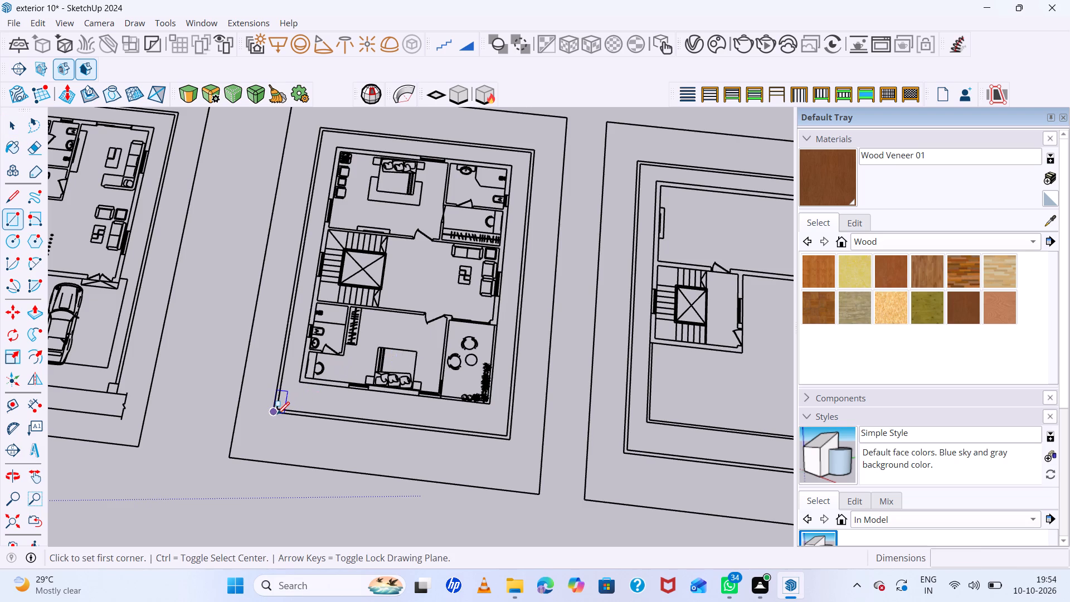
scroll(275, 411, up, 4)
click(275, 411)
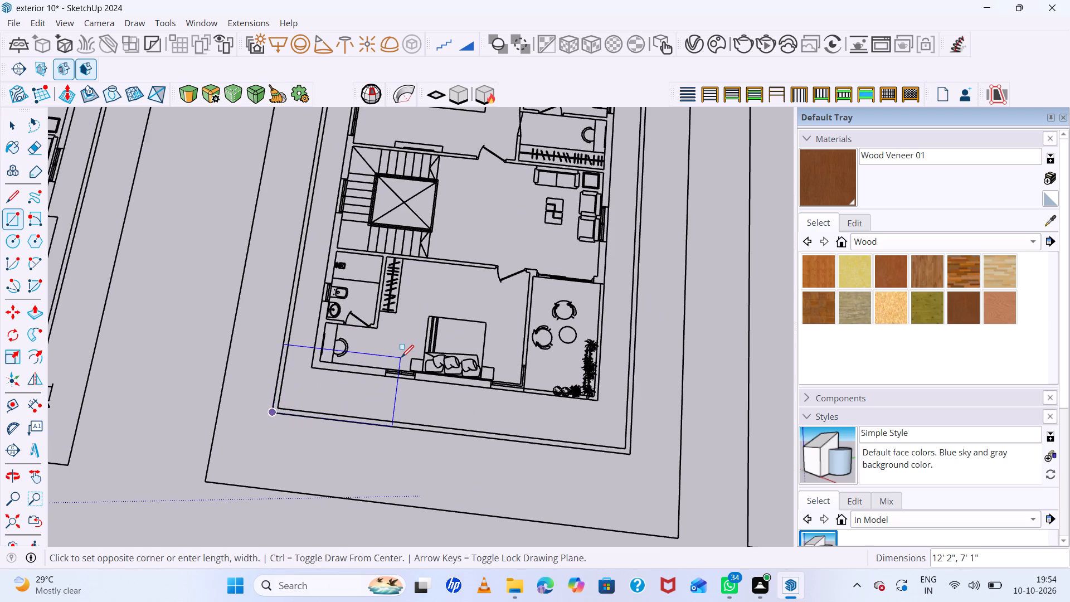
scroll(401, 357, down, 6)
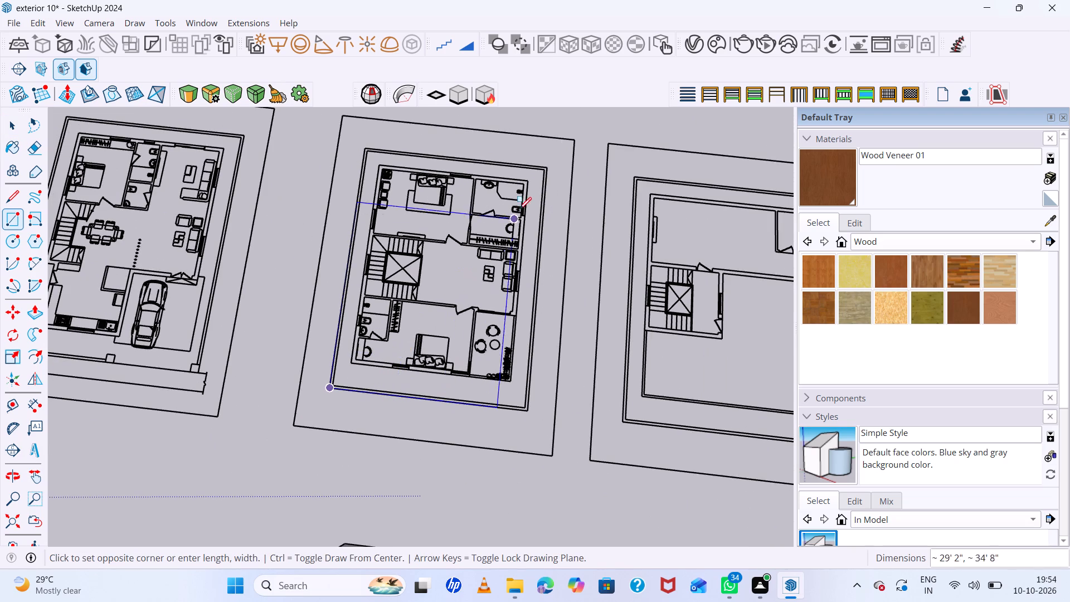
scroll(548, 171, up, 9)
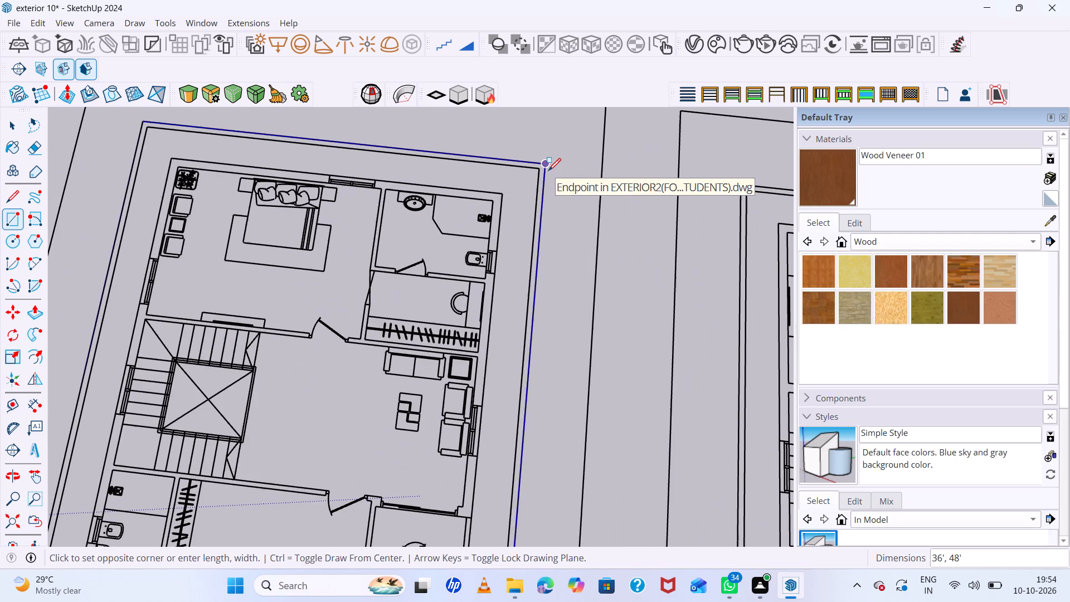
click(551, 163)
scroll(442, 269, down, 13)
key(space)
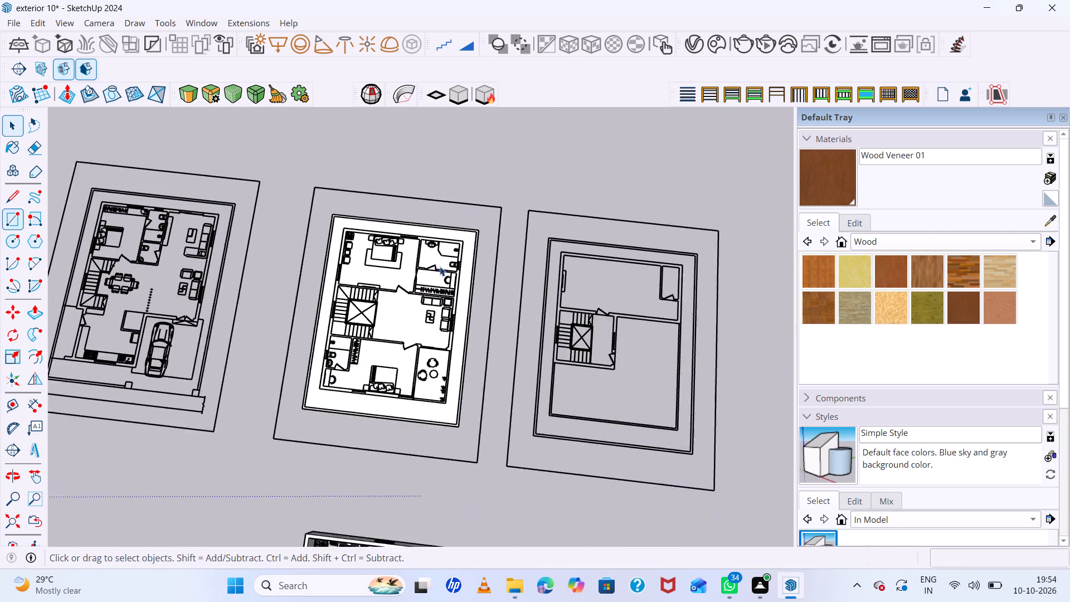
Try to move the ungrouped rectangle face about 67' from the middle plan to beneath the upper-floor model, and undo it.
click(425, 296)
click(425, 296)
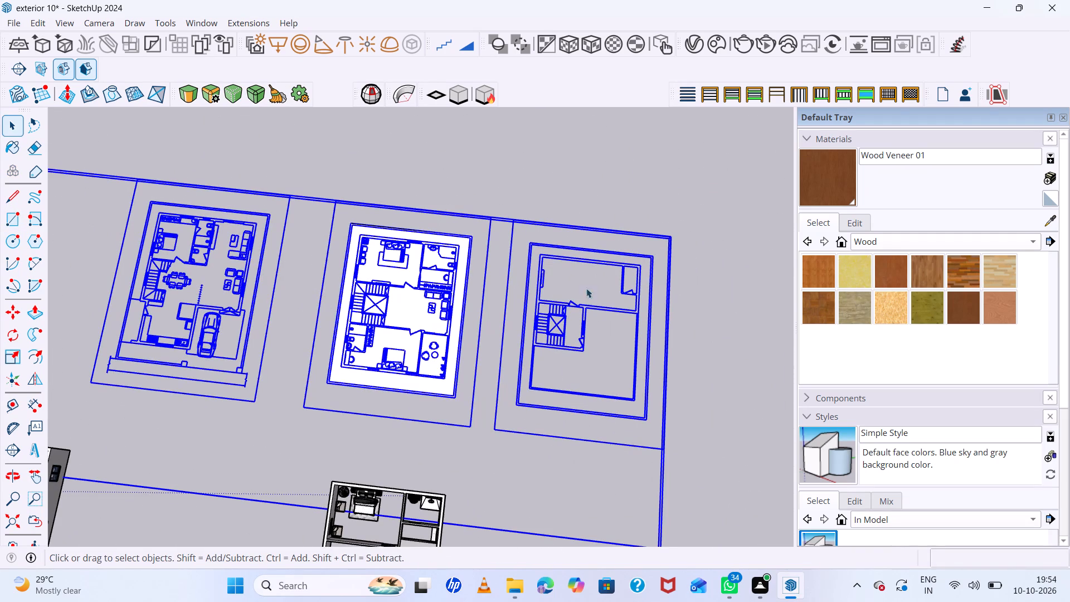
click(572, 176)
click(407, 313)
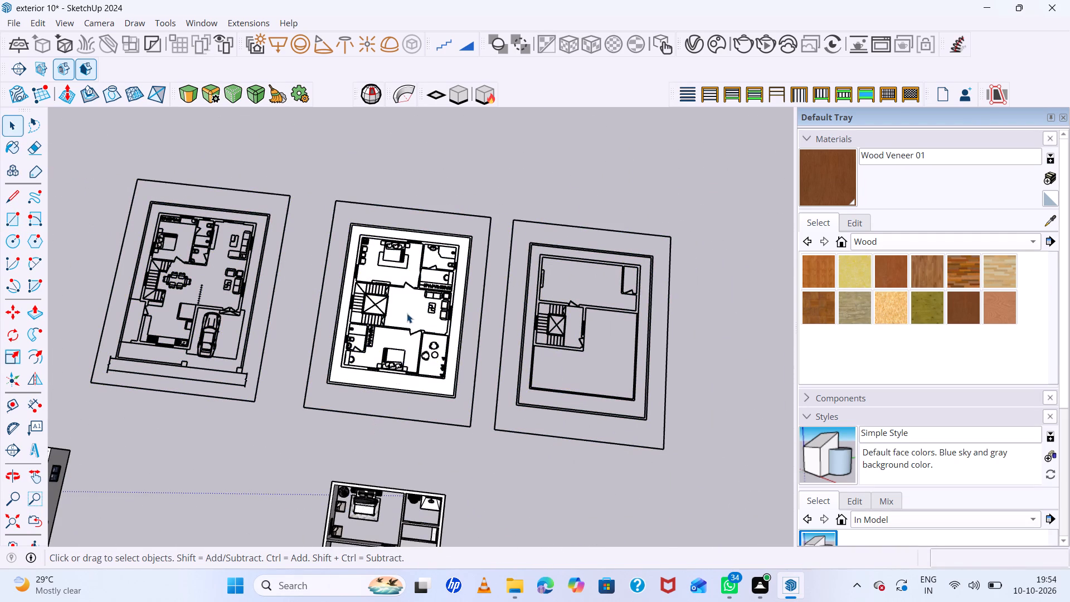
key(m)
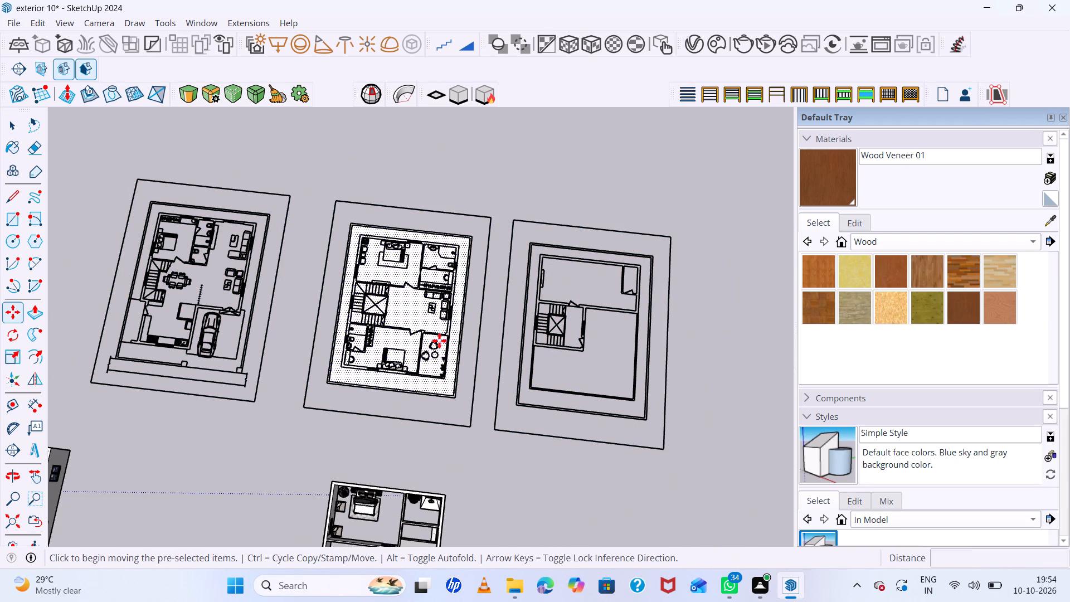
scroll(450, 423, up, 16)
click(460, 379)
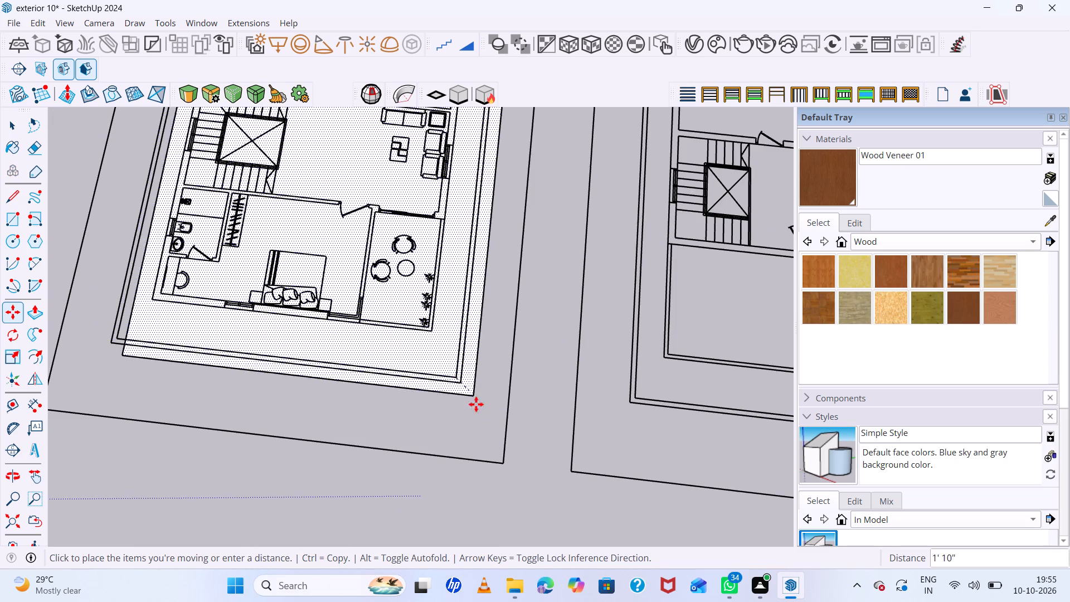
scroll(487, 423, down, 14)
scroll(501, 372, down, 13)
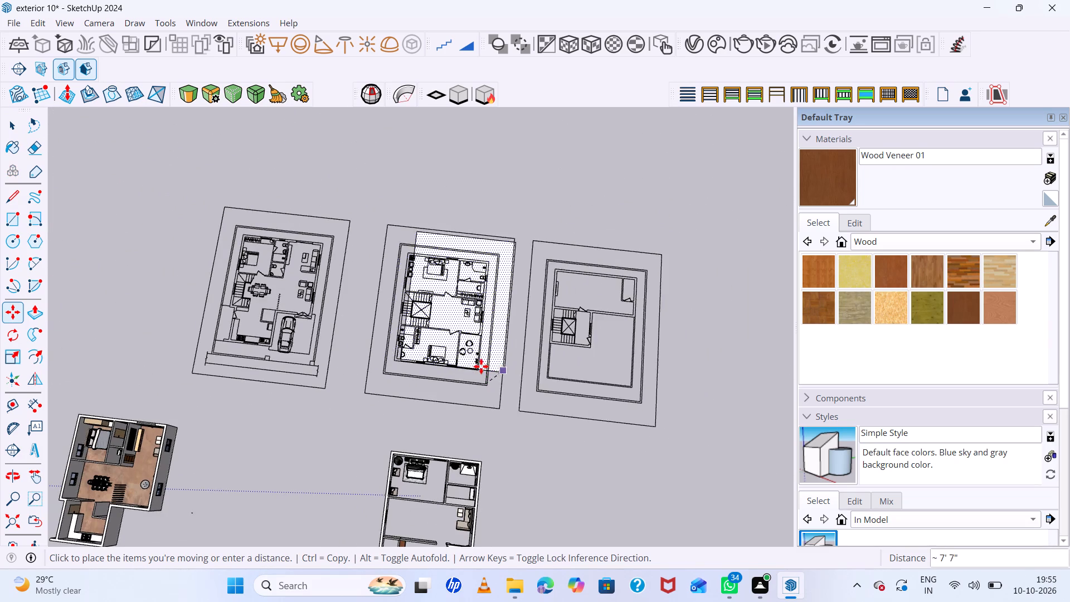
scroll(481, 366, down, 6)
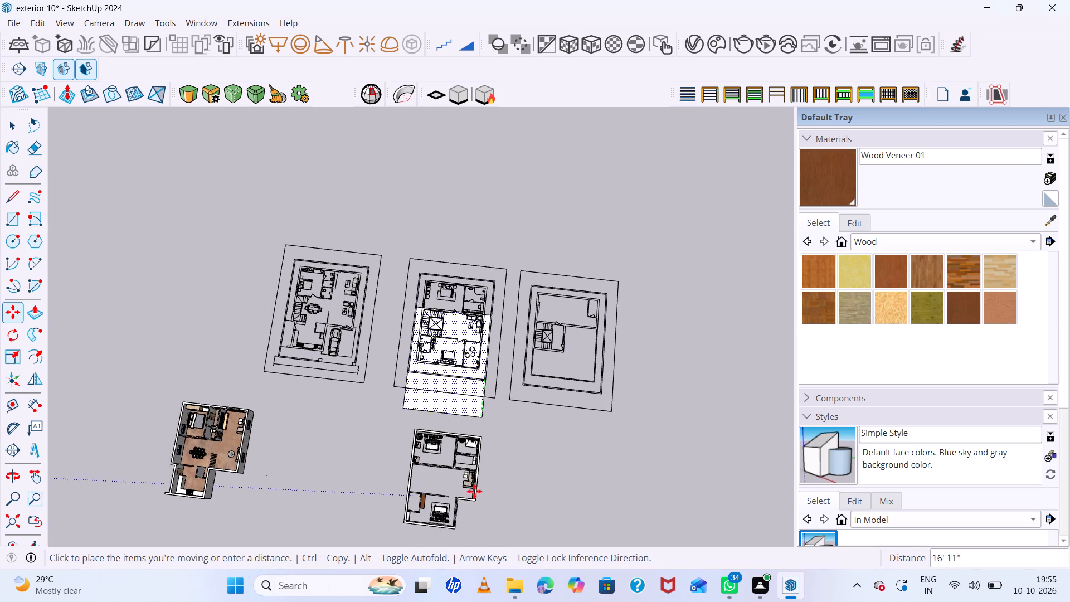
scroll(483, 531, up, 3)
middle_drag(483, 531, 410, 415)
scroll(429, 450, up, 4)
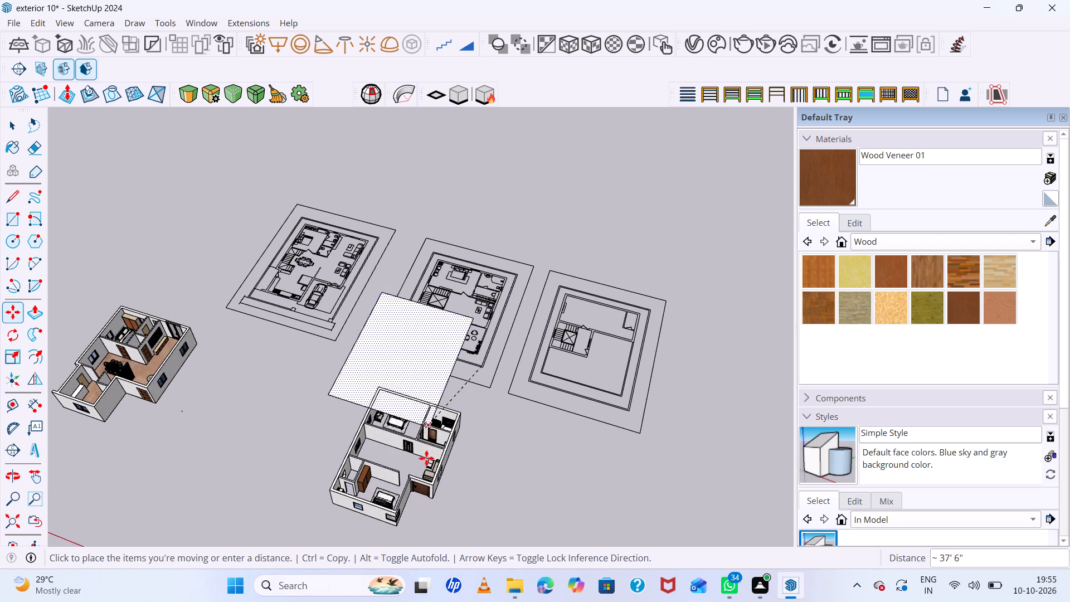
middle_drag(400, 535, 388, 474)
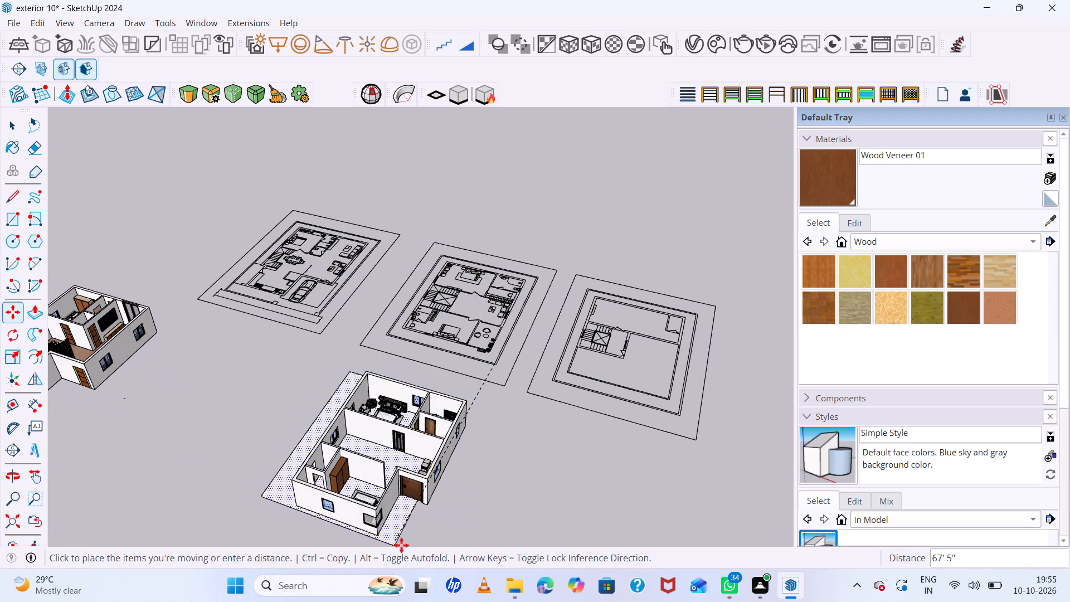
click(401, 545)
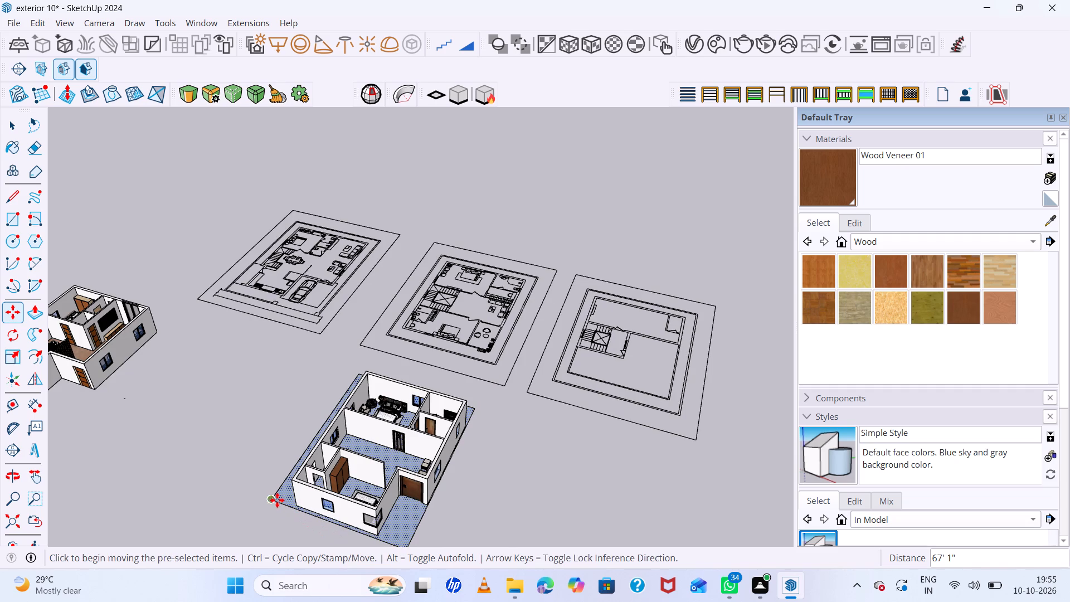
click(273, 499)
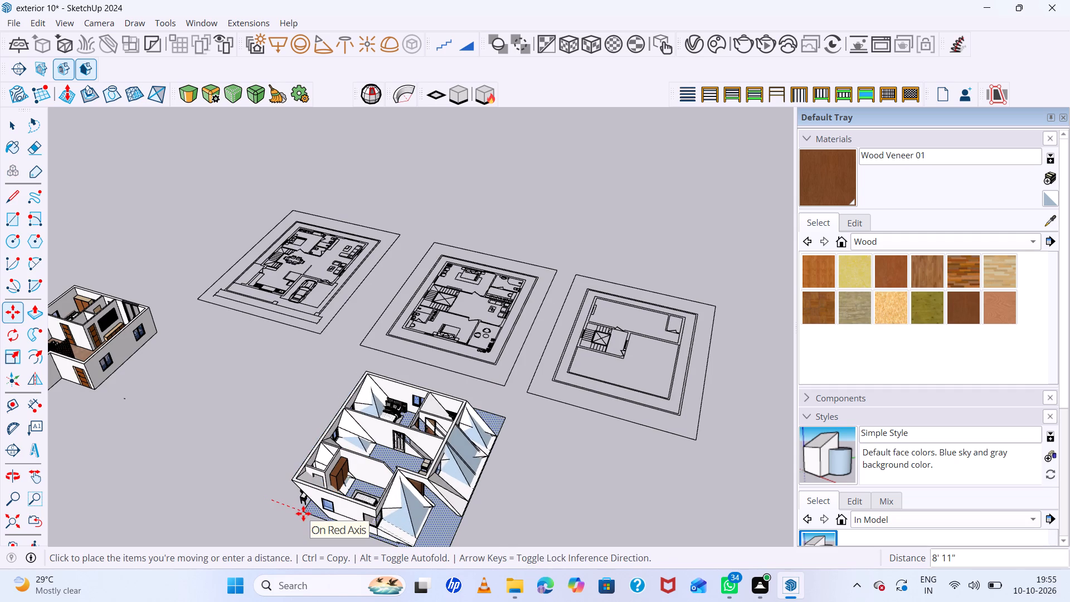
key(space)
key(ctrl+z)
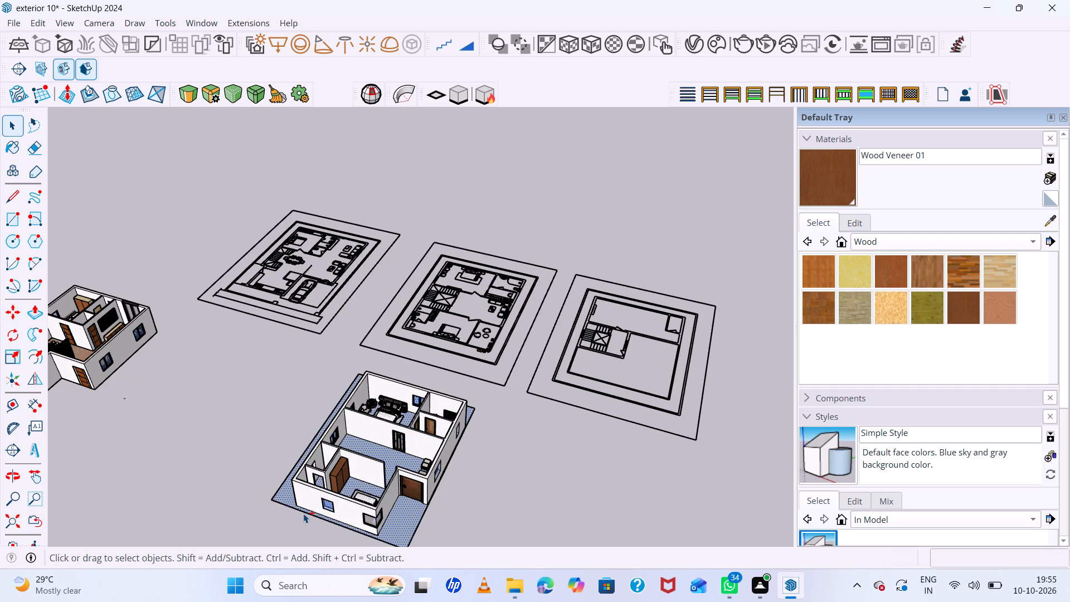
Make a group of the rectangle face on the middle plan together with its boundary edges.
click(465, 313)
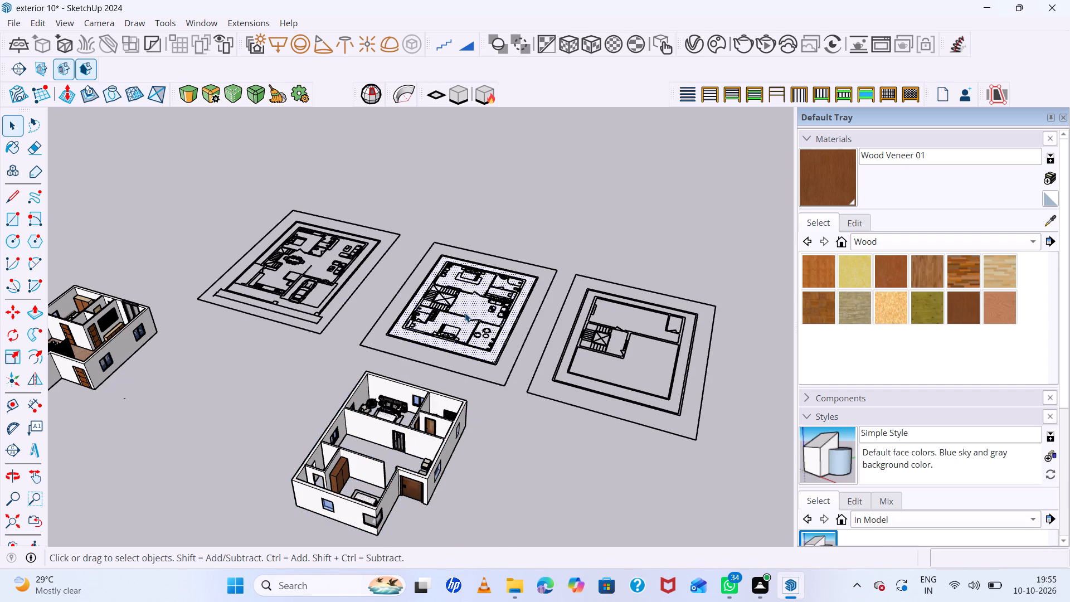
right_click(469, 307)
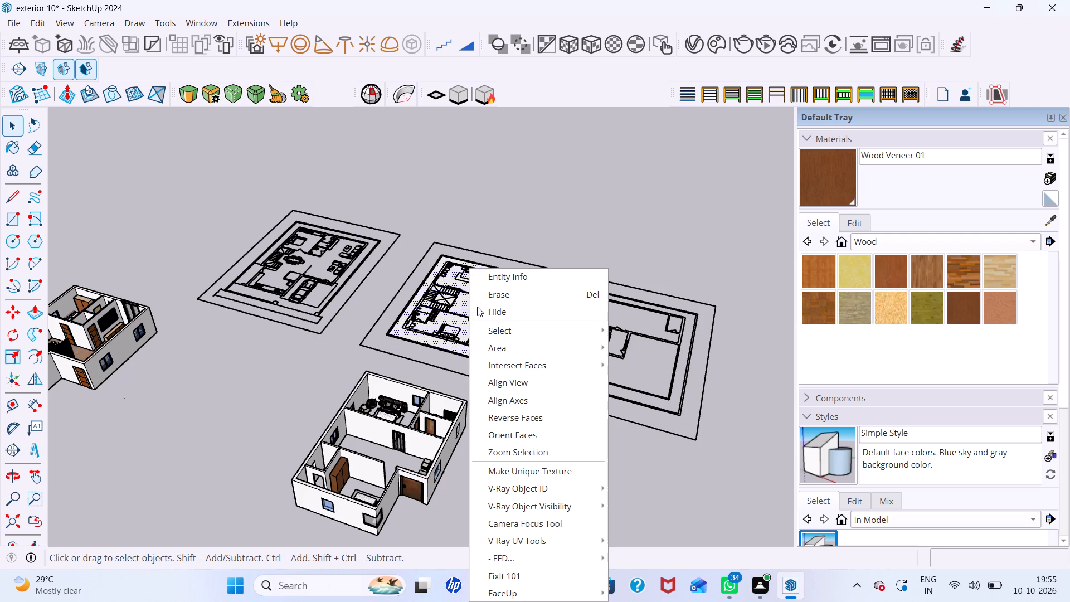
click(440, 196)
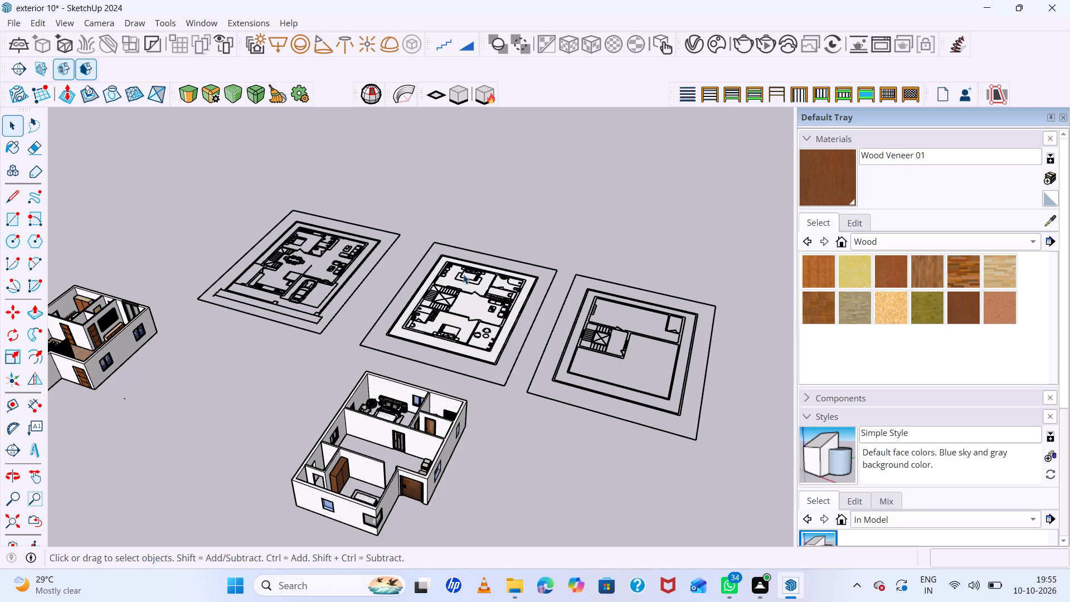
double_click(469, 307)
right_click(469, 307)
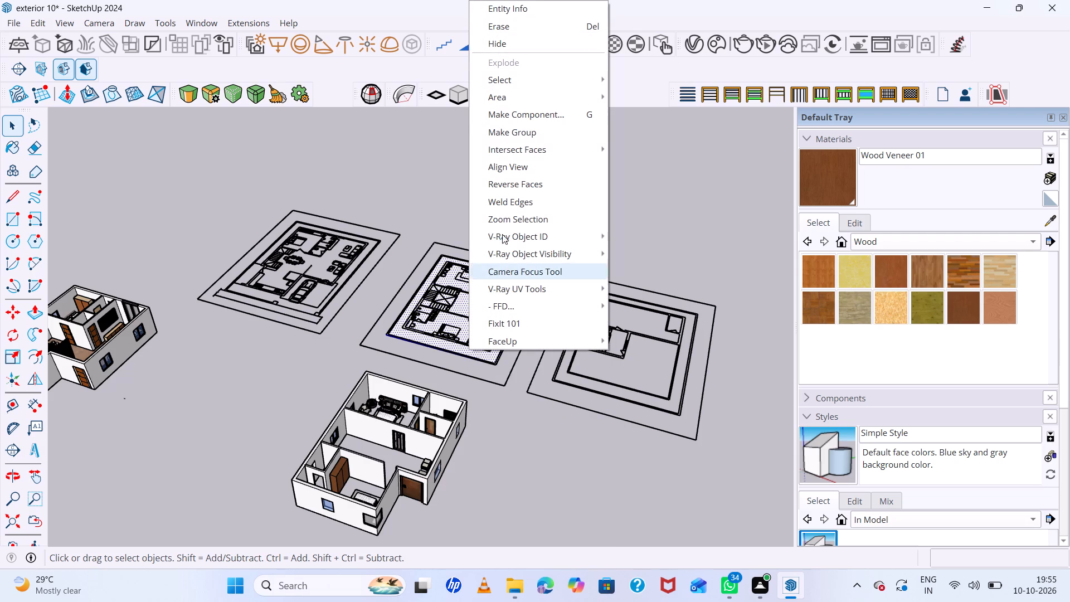
click(492, 134)
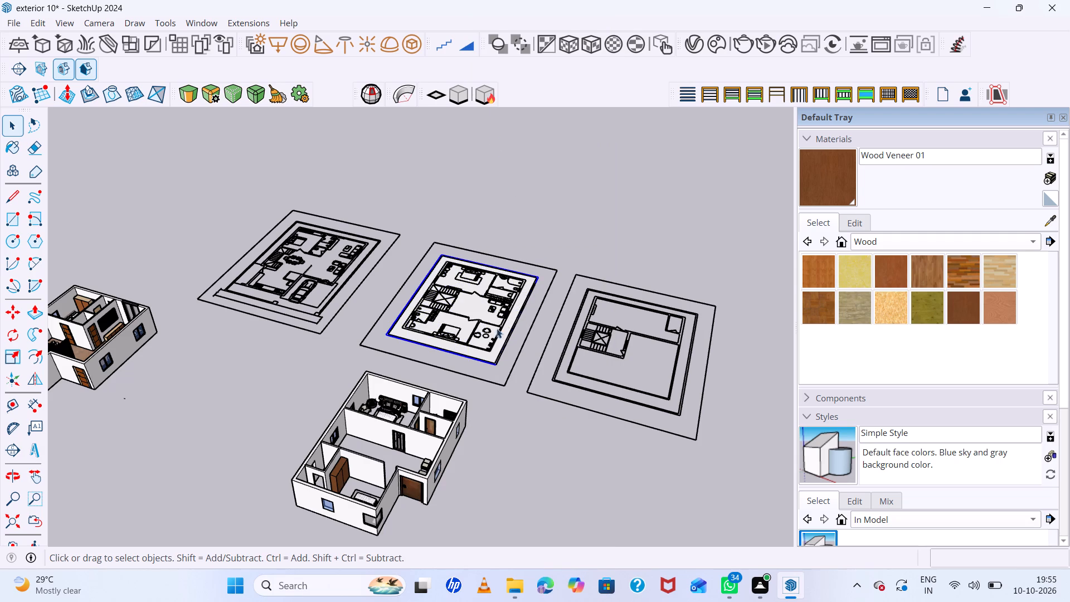
Move the rectangle group by its corner about 66' 6" from the plan to the base corner of the upper-floor model's outer wall.
key(m)
scroll(385, 335, up, 8)
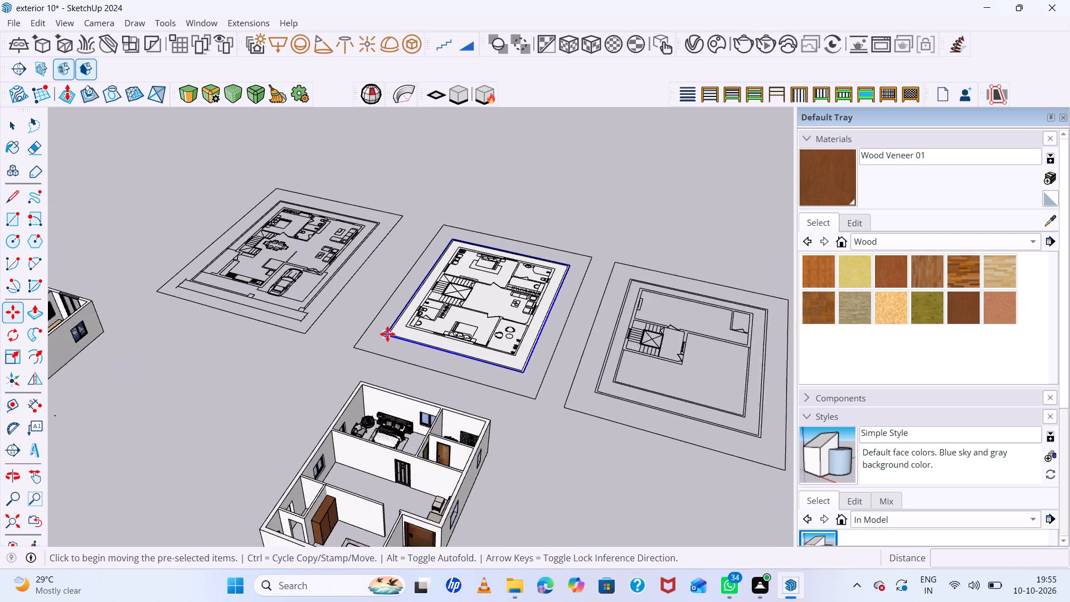
scroll(387, 334, up, 10)
click(386, 331)
scroll(438, 359, down, 7)
scroll(460, 319, down, 7)
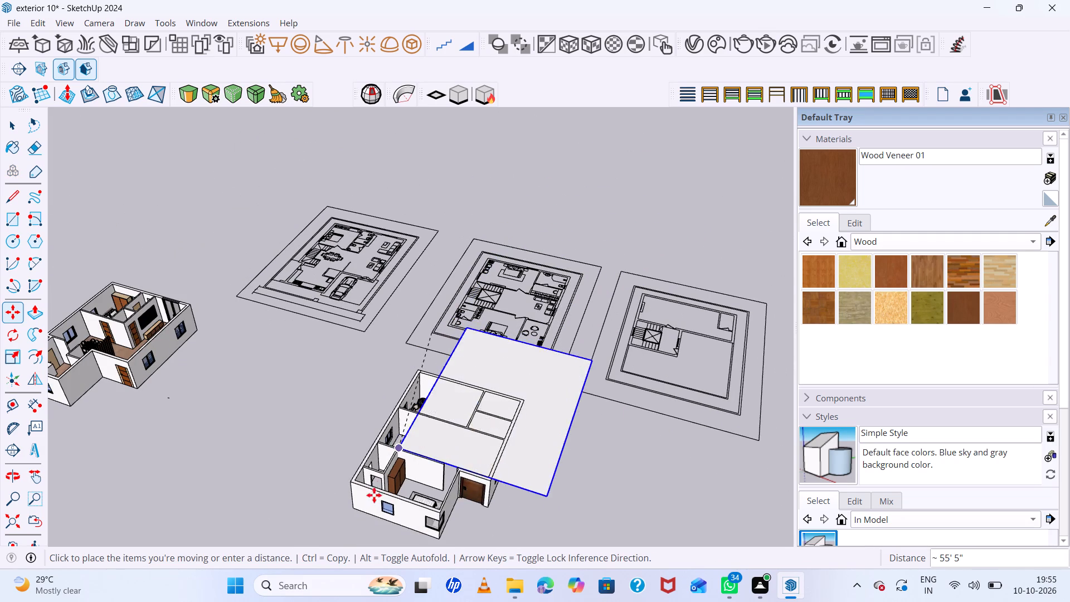
scroll(351, 516, up, 6)
middle_drag(354, 510, 408, 392)
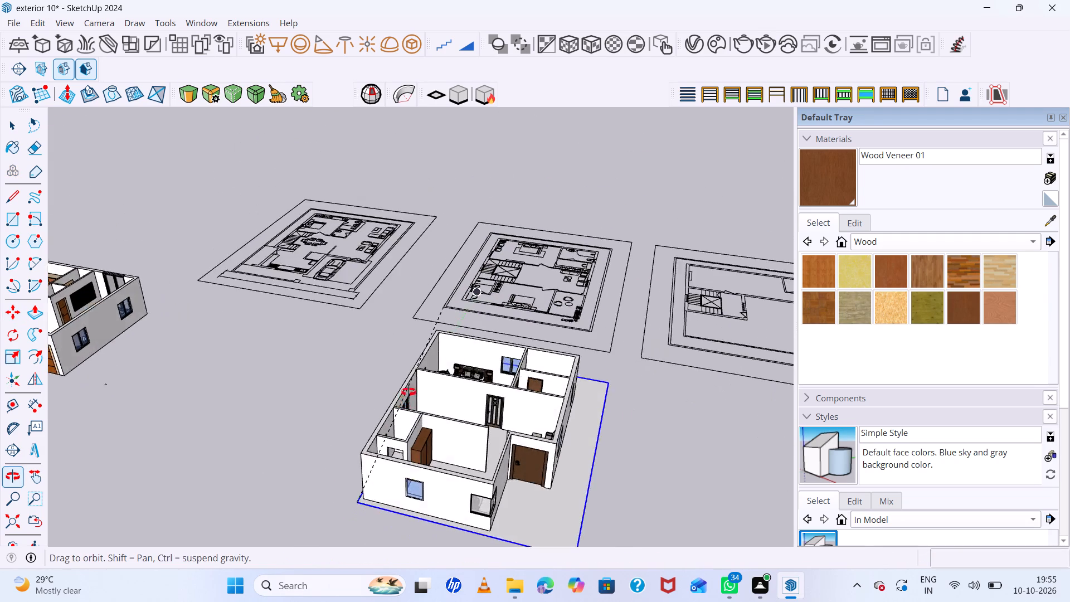
middle_drag(408, 392, 411, 380)
scroll(413, 430, up, 6)
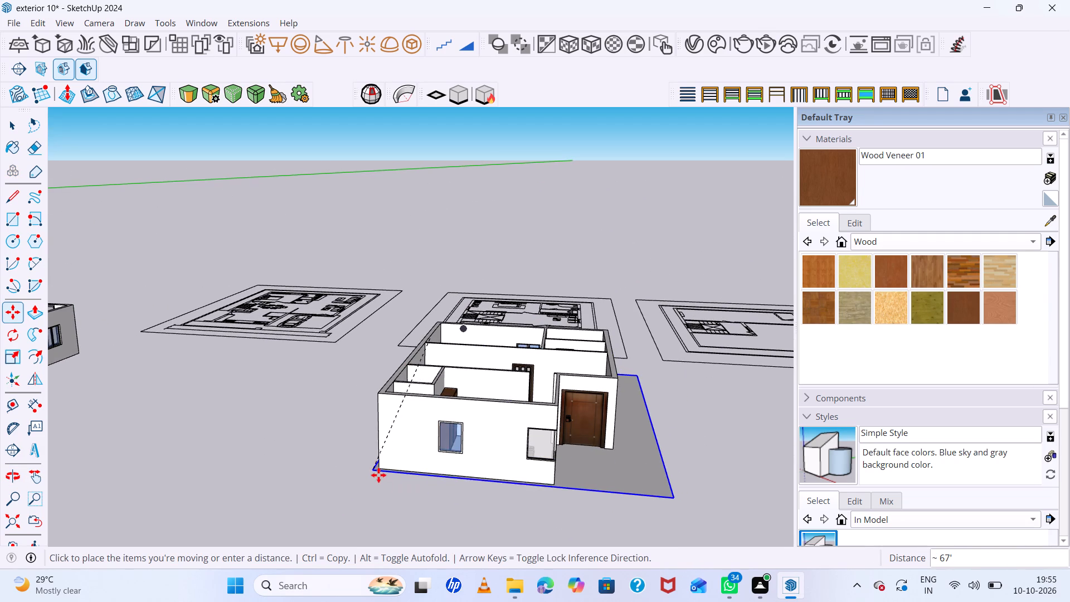
click(385, 470)
scroll(388, 450, down, 3)
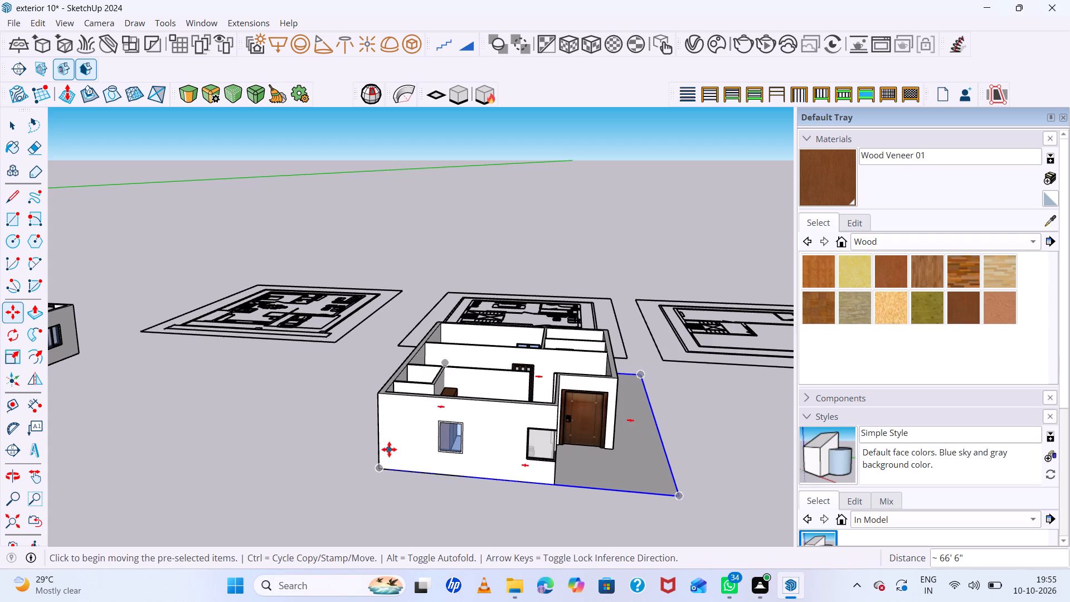
middle_drag(590, 451, 597, 509)
middle_click(597, 509)
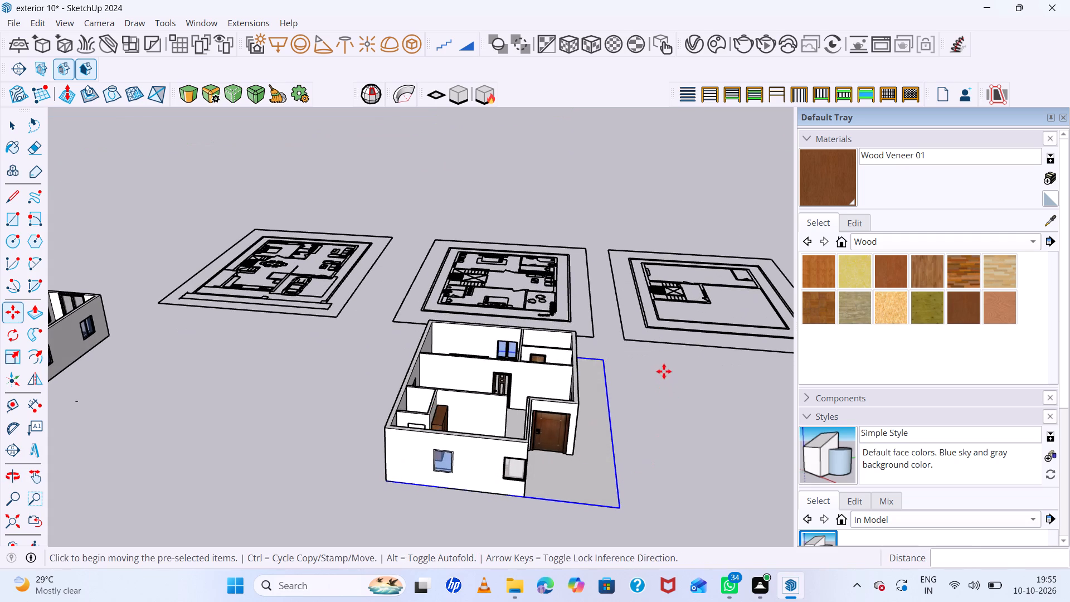
Examine from several angles how the base rectangle fits beneath the walls of the upper-floor model.
key(space)
click(662, 370)
scroll(649, 386, up, 7)
scroll(647, 382, down, 5)
scroll(648, 385, up, 1)
middle_drag(646, 394, 646, 395)
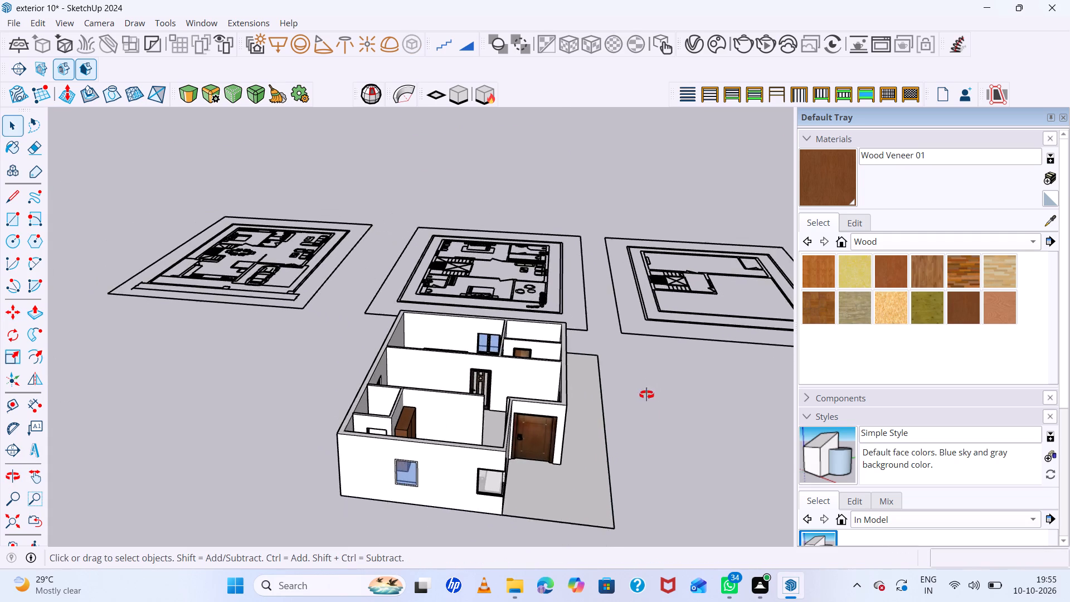
middle_drag(646, 395, 654, 507)
scroll(556, 360, up, 14)
middle_drag(553, 350, 561, 394)
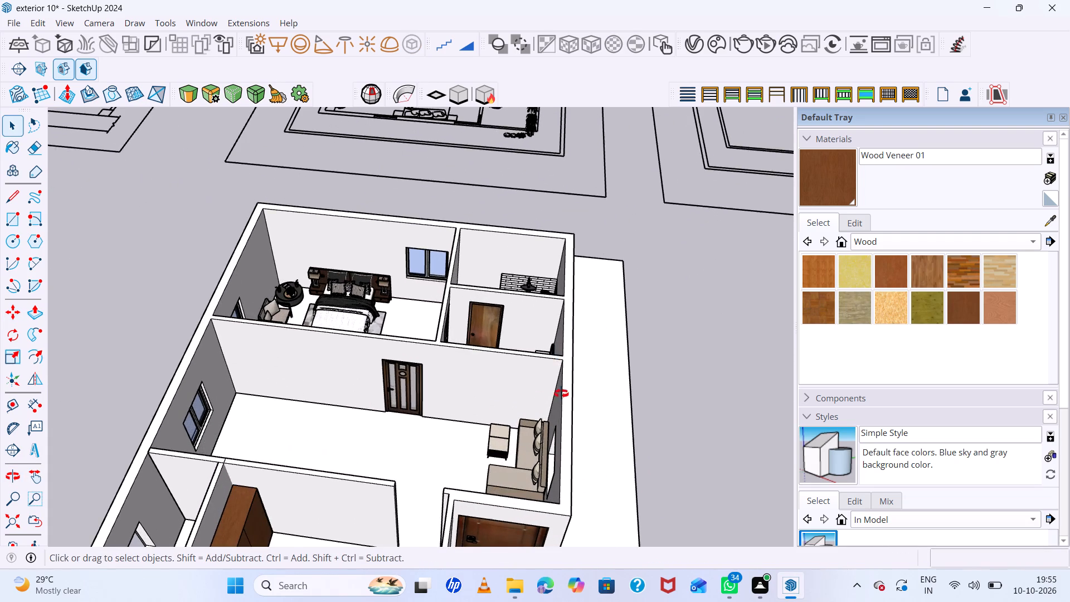
middle_drag(561, 394, 570, 433)
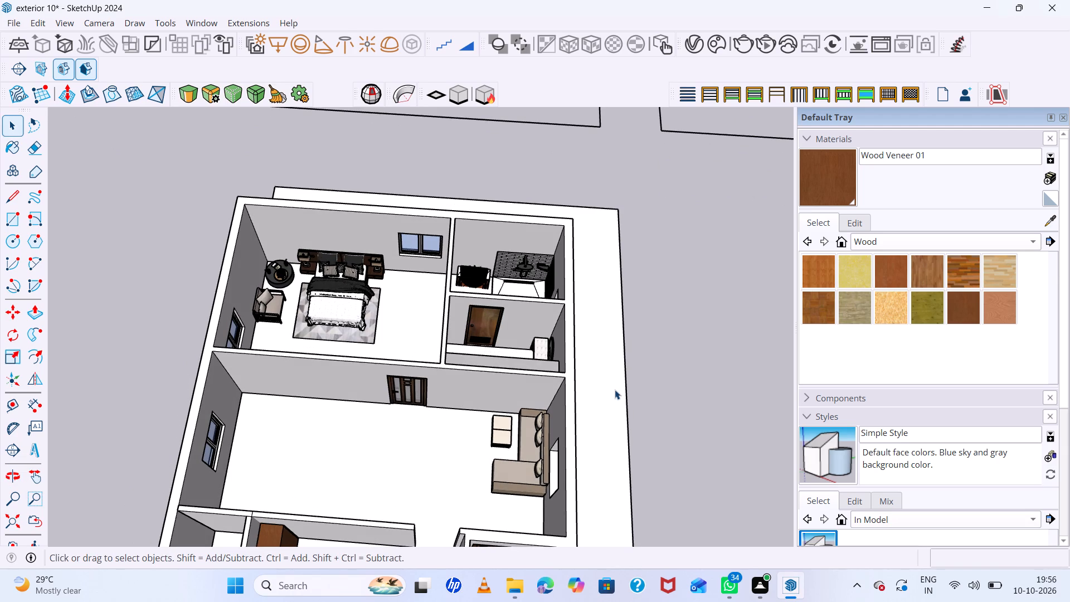
middle_drag(500, 420, 581, 408)
middle_drag(581, 408, 655, 409)
middle_click(662, 409)
scroll(658, 396, down, 13)
middle_drag(552, 449, 582, 435)
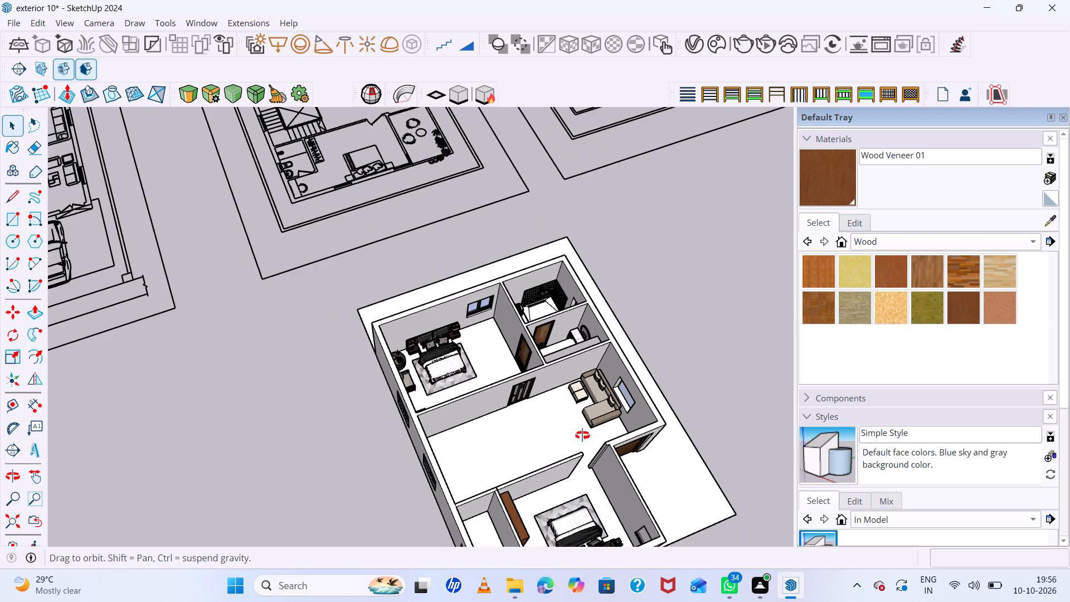
middle_drag(582, 435, 624, 400)
scroll(624, 400, up, 1)
scroll(633, 404, down, 8)
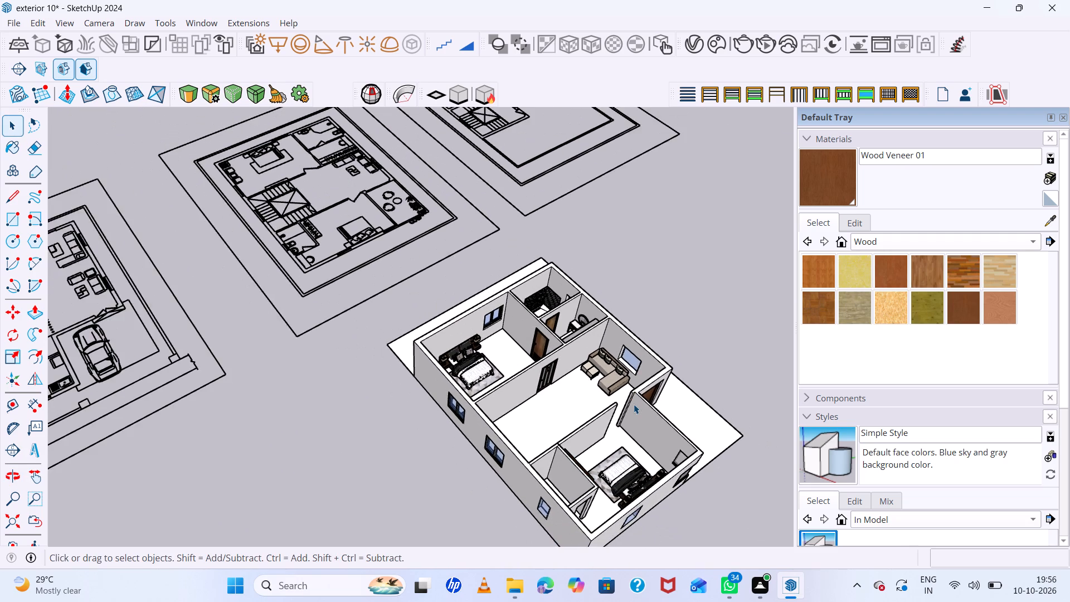
scroll(634, 404, down, 1)
scroll(587, 419, up, 5)
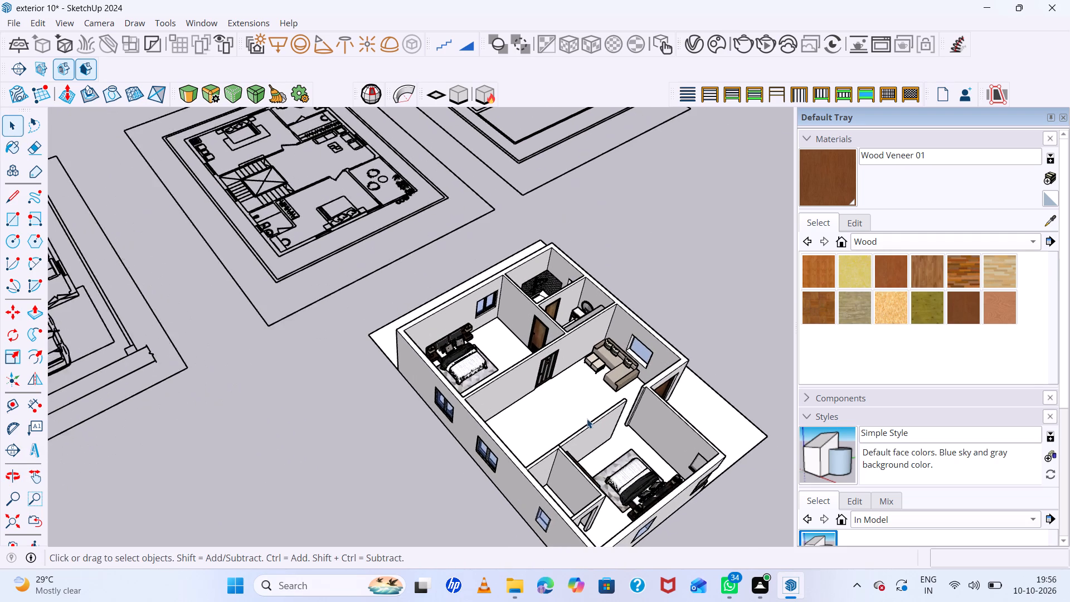
scroll(587, 419, down, 6)
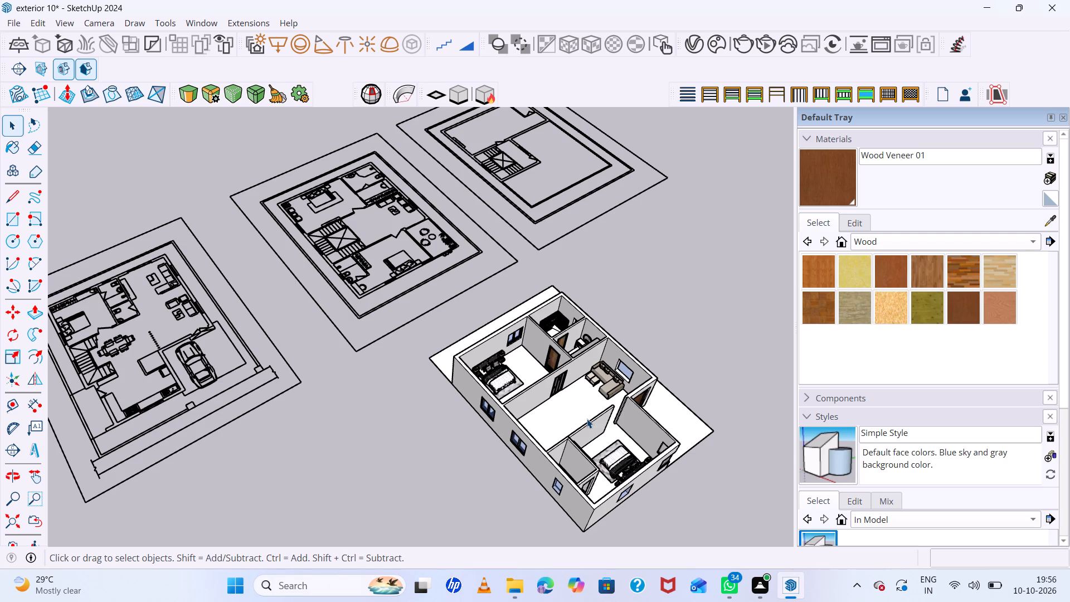
Undo the base rectangle's move, its grouping and the 36' by 48' rectangle itself on the middle plan.
key(ctrl+z)
key(ctrl+z)
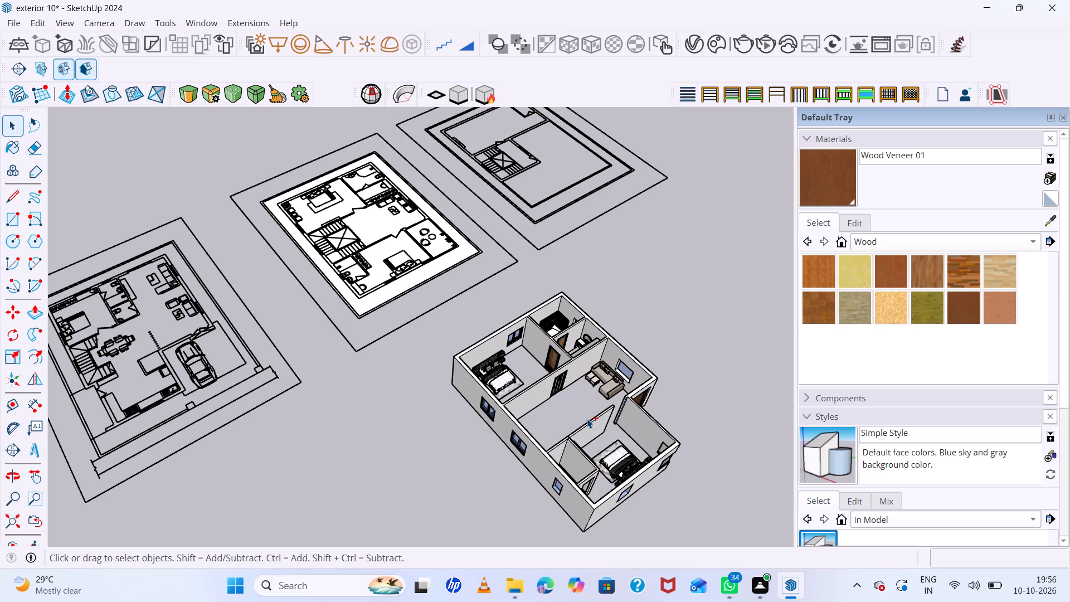
key(ctrl+z)
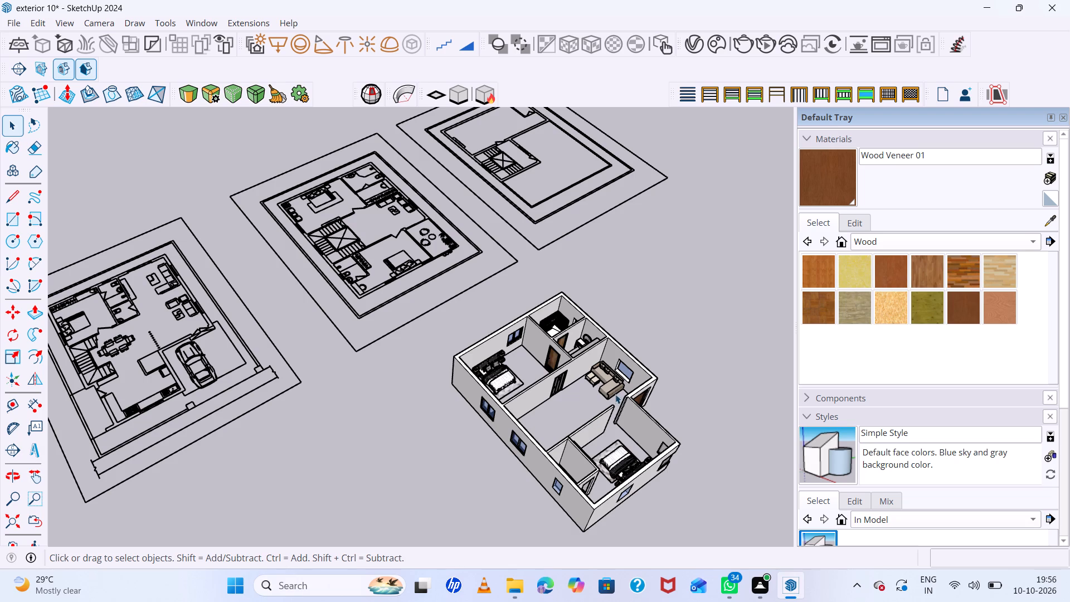
Draw a rectangle about 29' 3" by 39' 9" over the middle floor plan, between opposite corners of its outer walls.
middle_drag(459, 292, 371, 332)
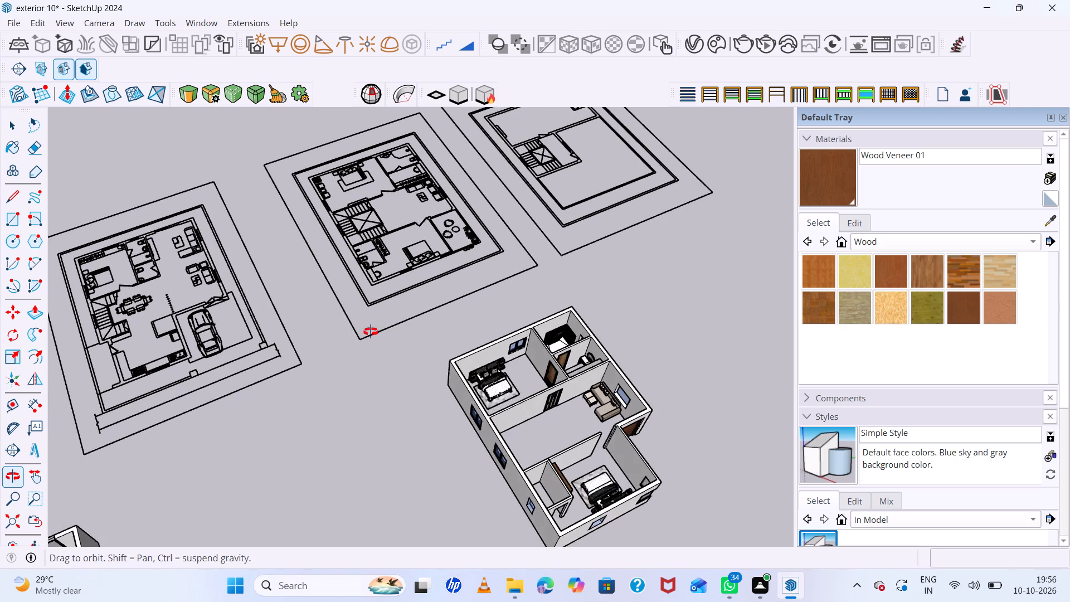
middle_drag(371, 332, 346, 337)
middle_click(344, 337)
scroll(416, 354, down, 6)
scroll(439, 159, up, 5)
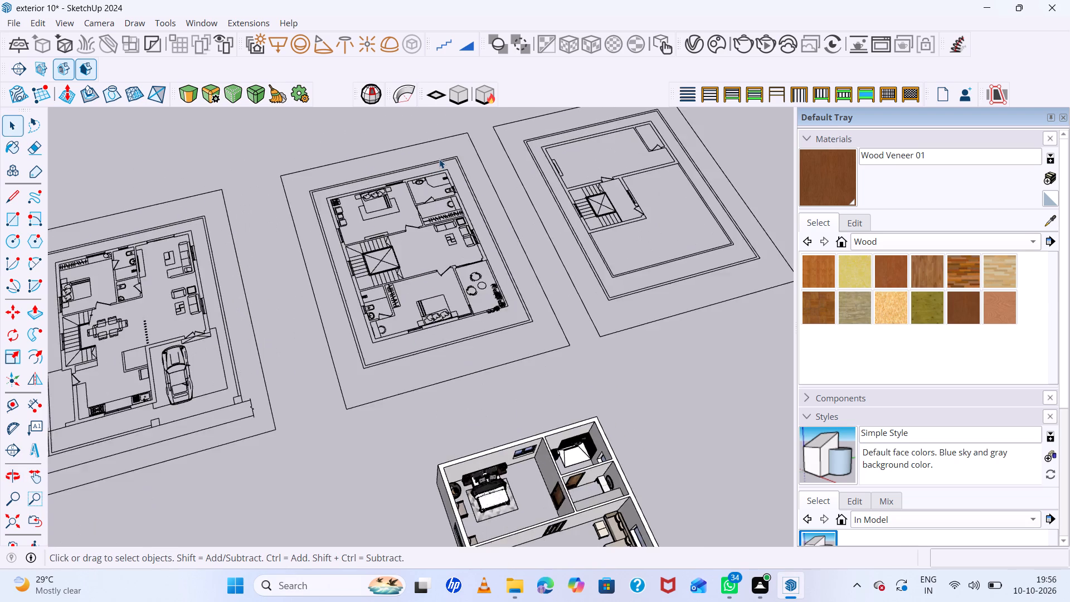
scroll(439, 159, up, 4)
key(r)
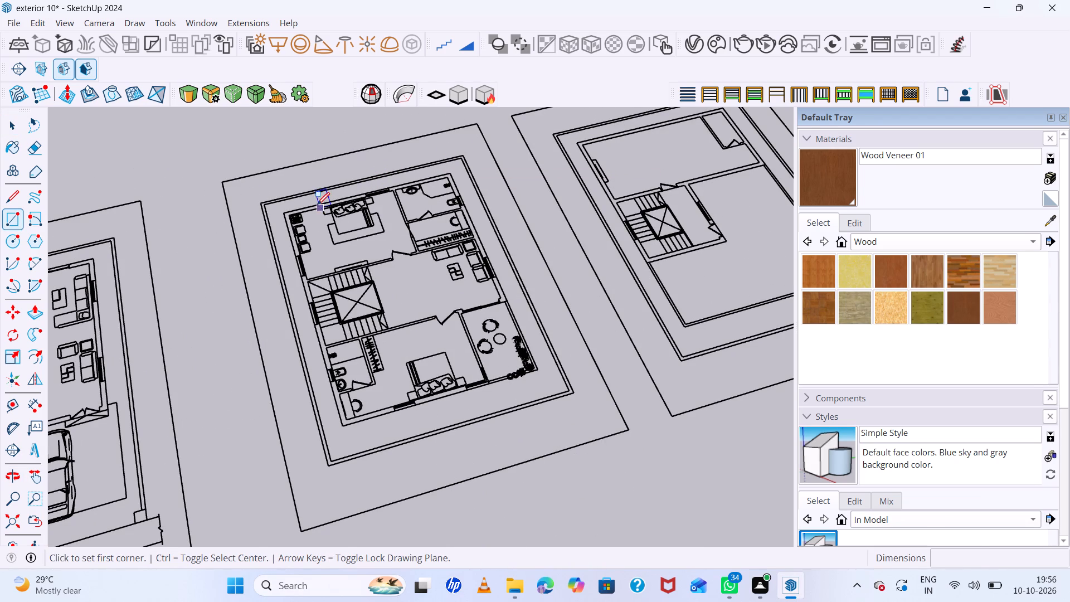
scroll(284, 219, up, 5)
click(287, 210)
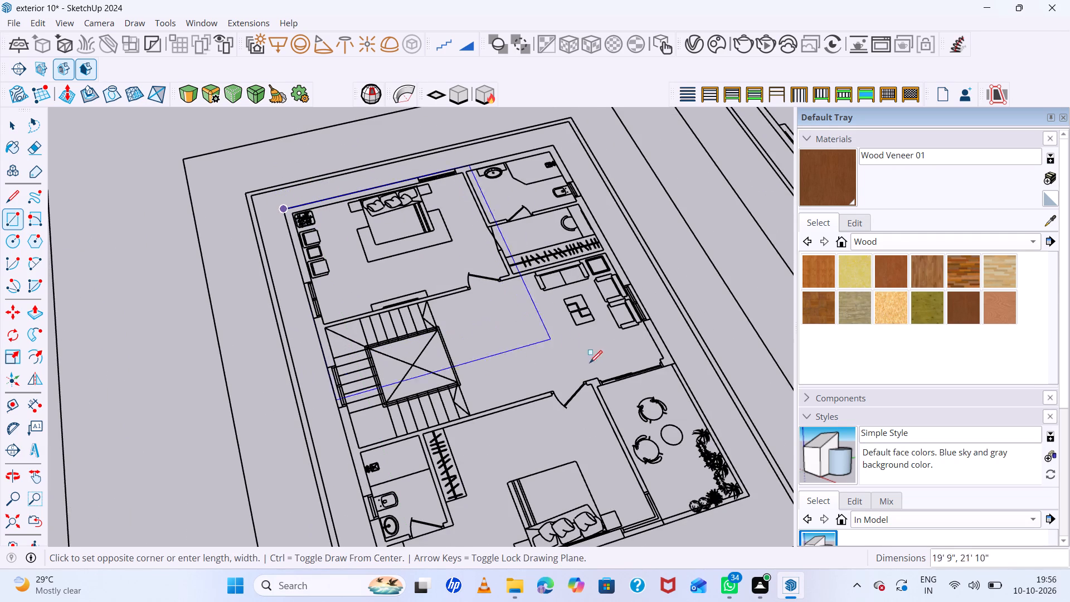
scroll(614, 373, down, 6)
scroll(691, 458, up, 8)
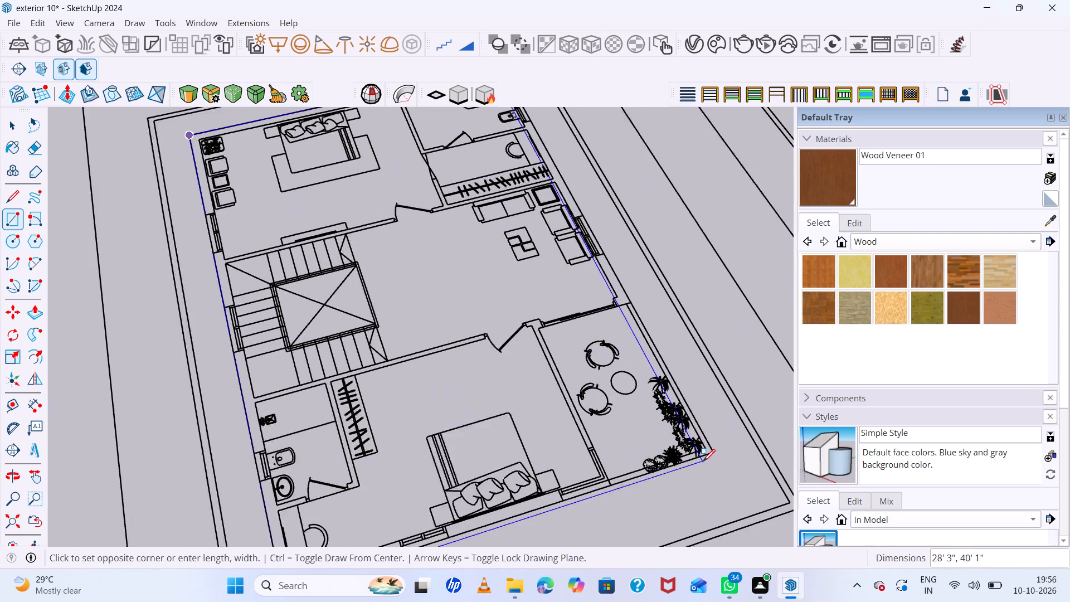
scroll(703, 462, up, 2)
click(717, 448)
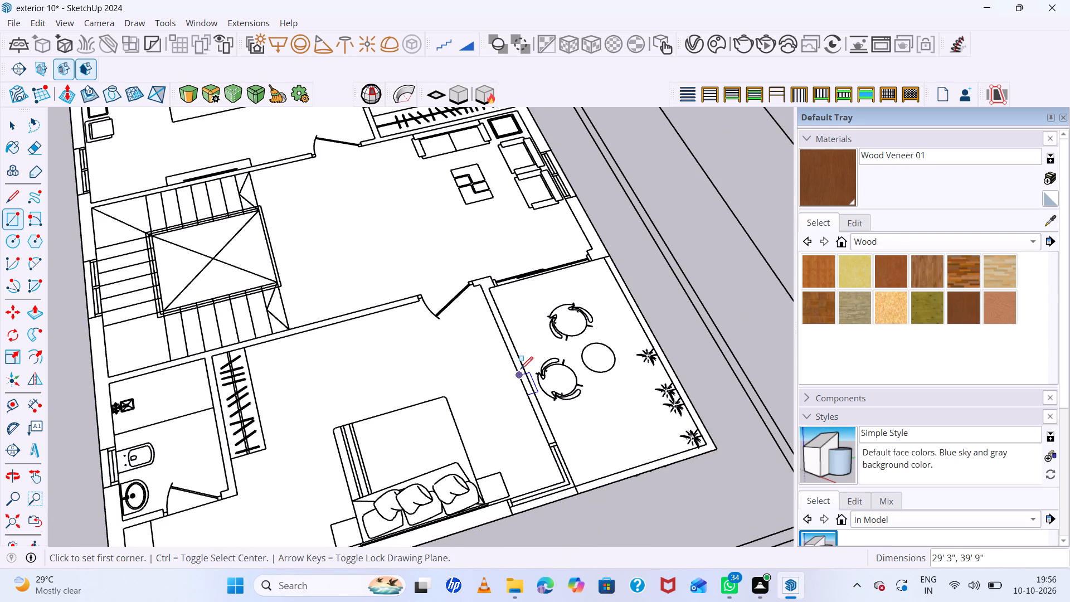
key(space)
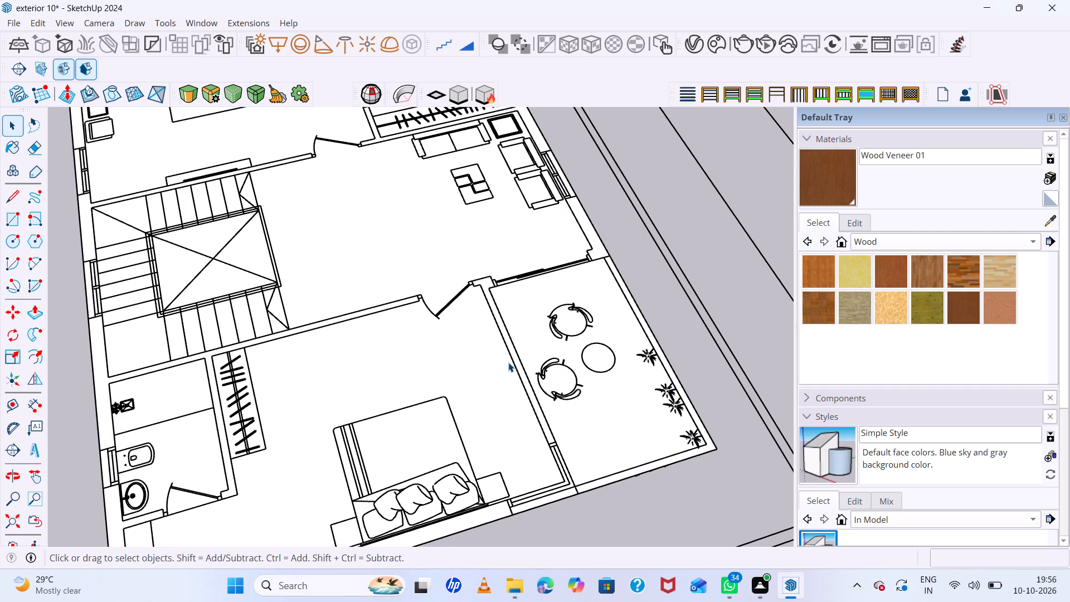
Make a group of the new rectangle face on the middle plan together with its boundary edges.
click(354, 405)
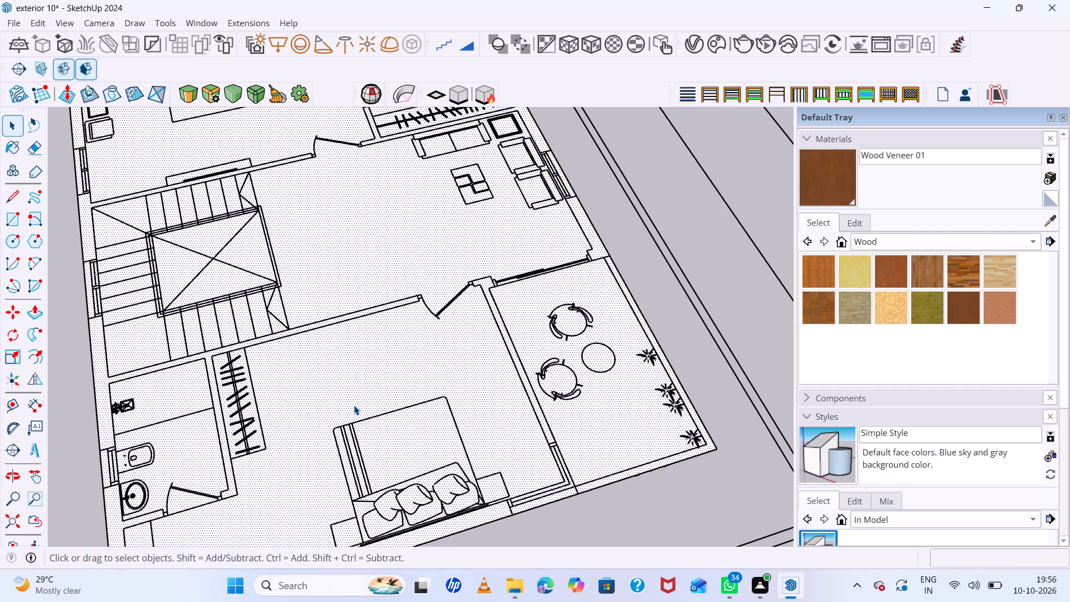
click(354, 405)
right_click(354, 405)
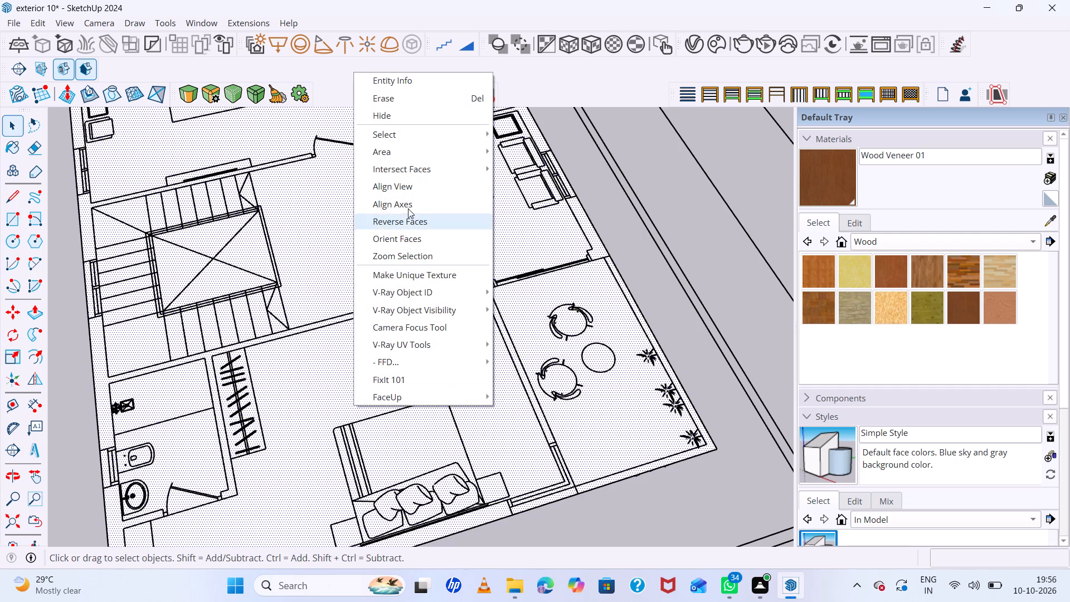
click(345, 389)
click(345, 389)
double_click(345, 389)
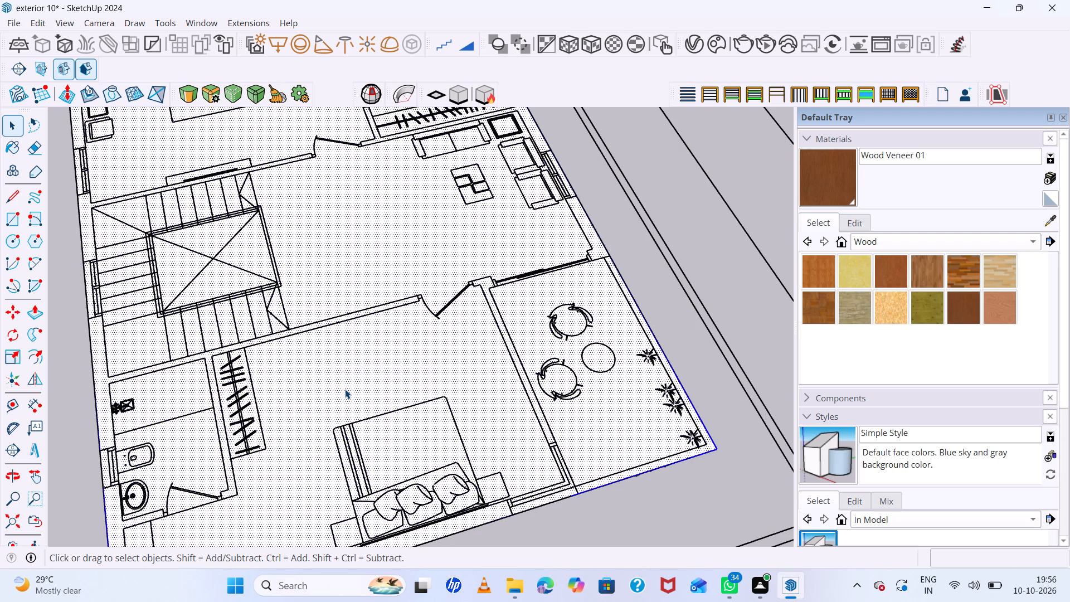
double_click(345, 389)
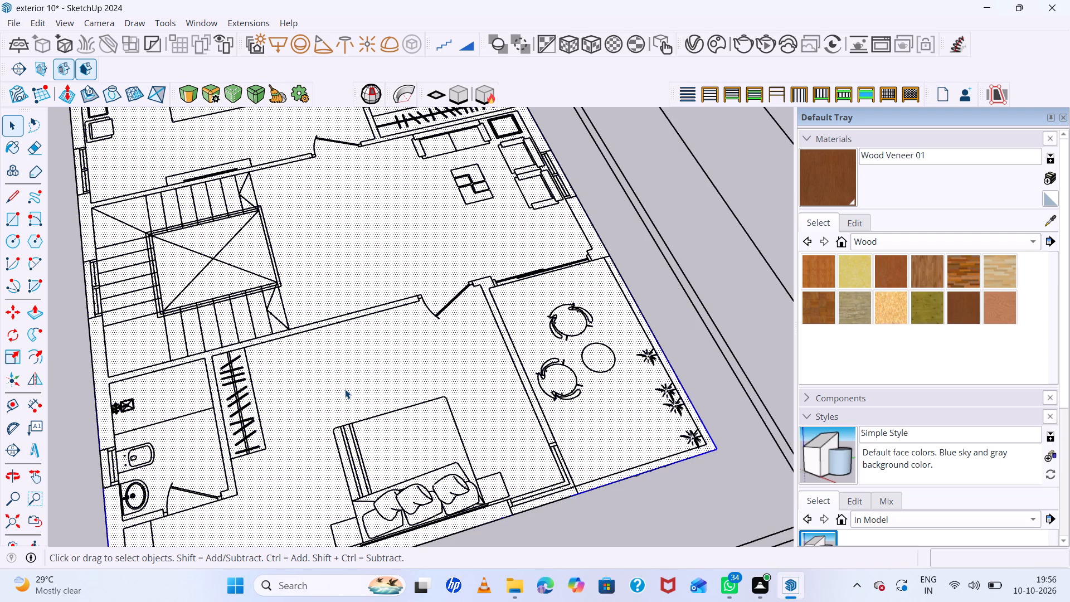
right_click(347, 386)
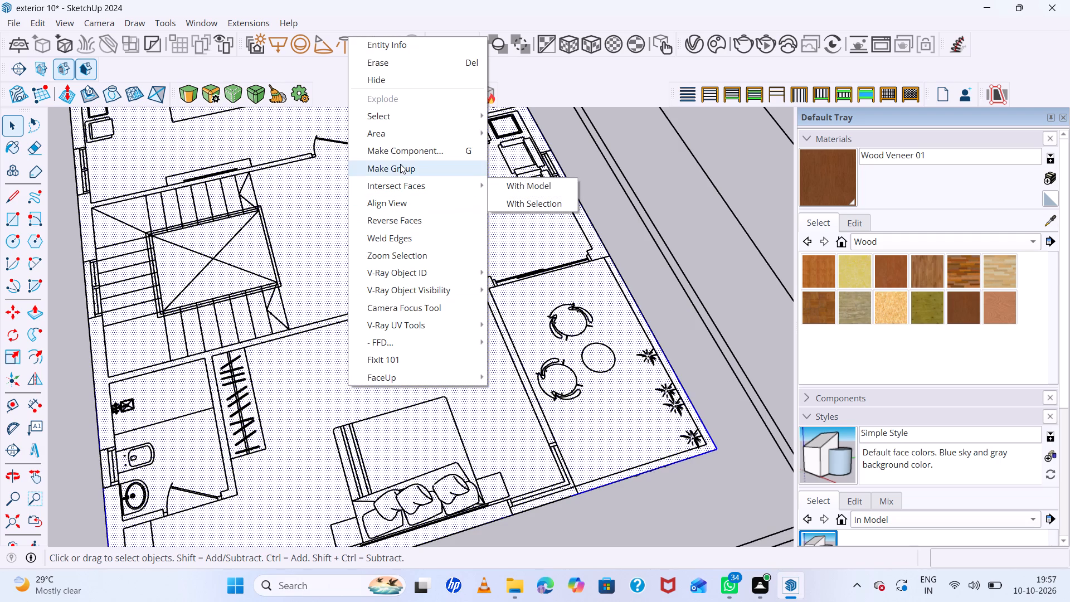
click(400, 170)
Move the rectangle group by its corner about 71' 3" from the plan to the base corner of the upper-floor model's outer wall.
scroll(348, 424, down, 12)
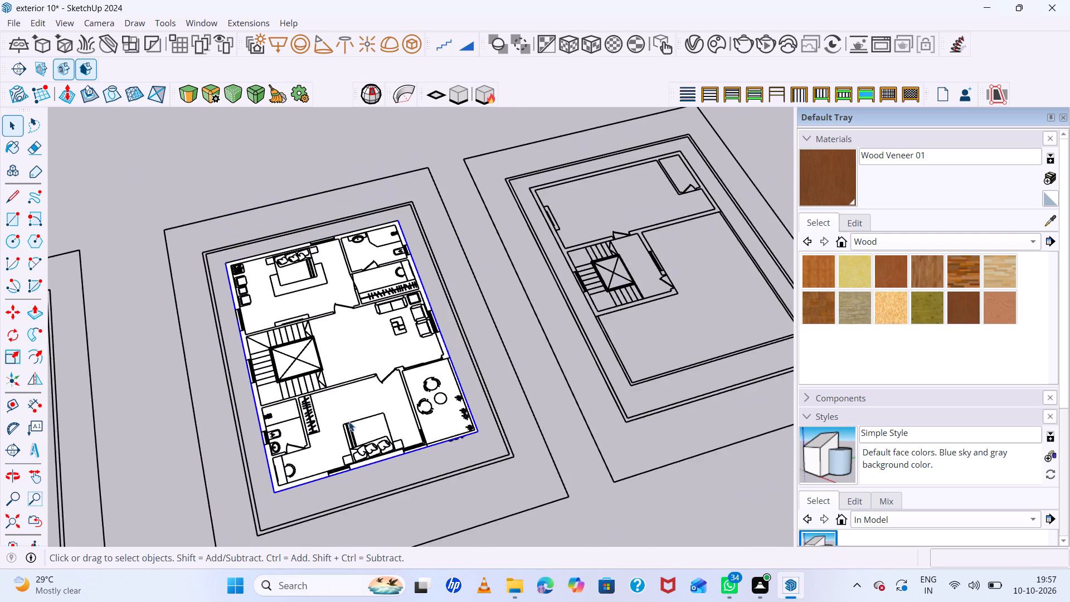
scroll(349, 421, up, 4)
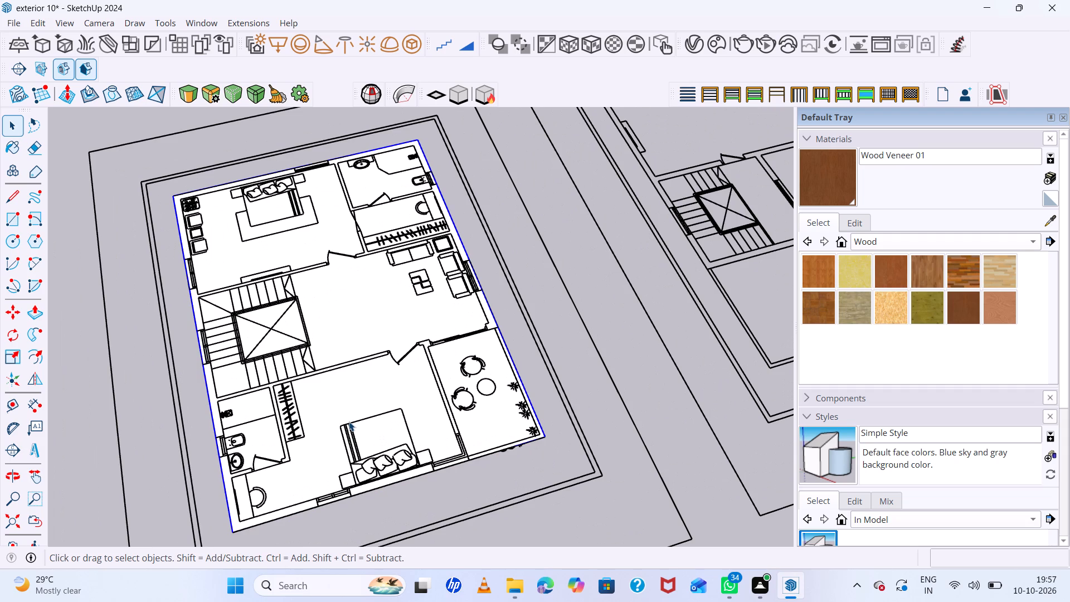
key(m)
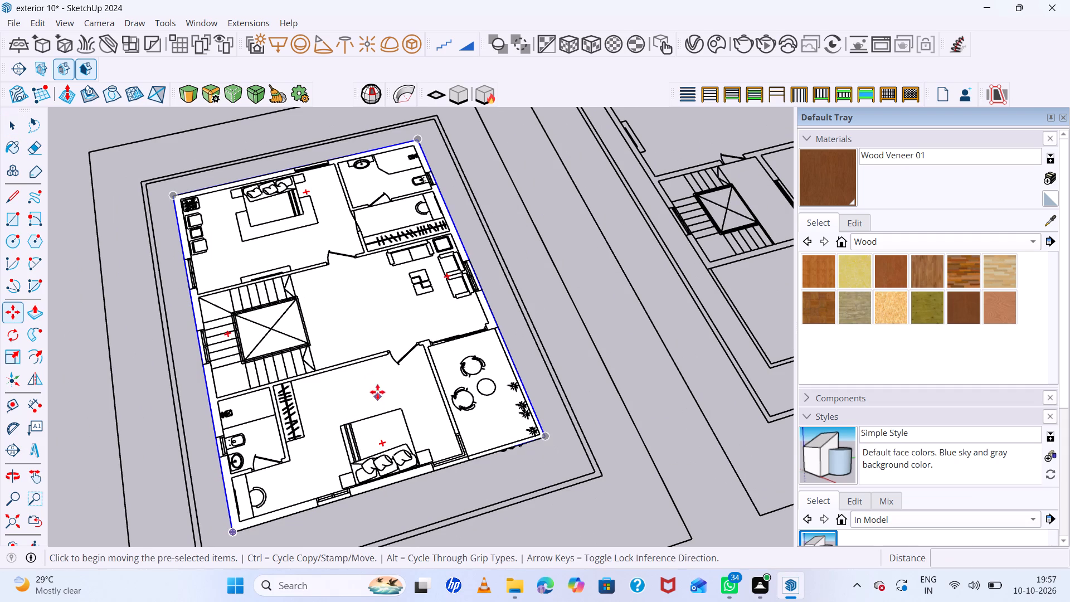
click(236, 535)
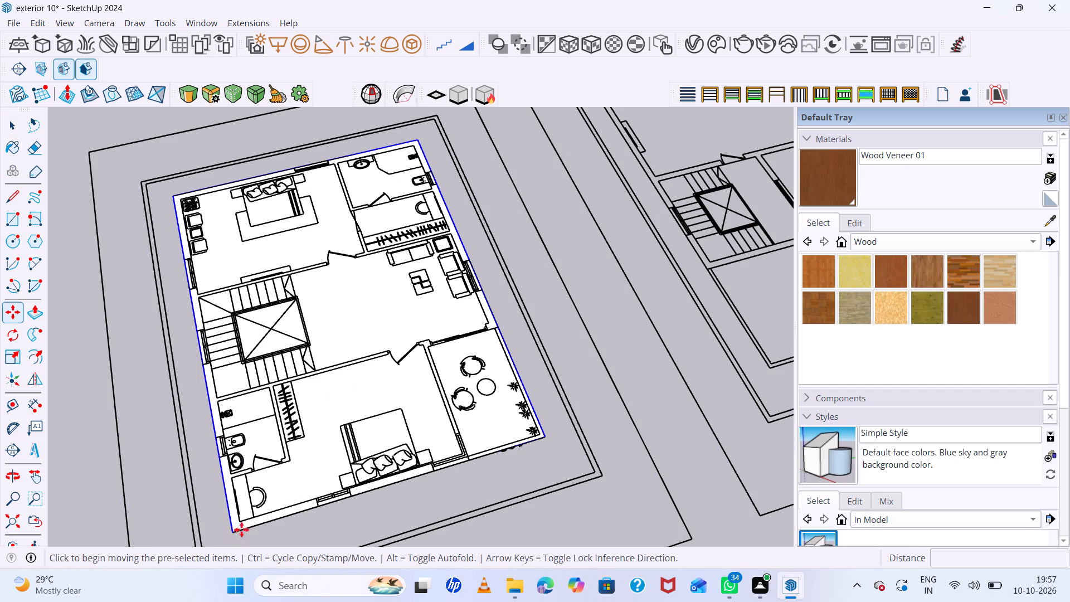
scroll(455, 423, down, 20)
scroll(393, 424, down, 8)
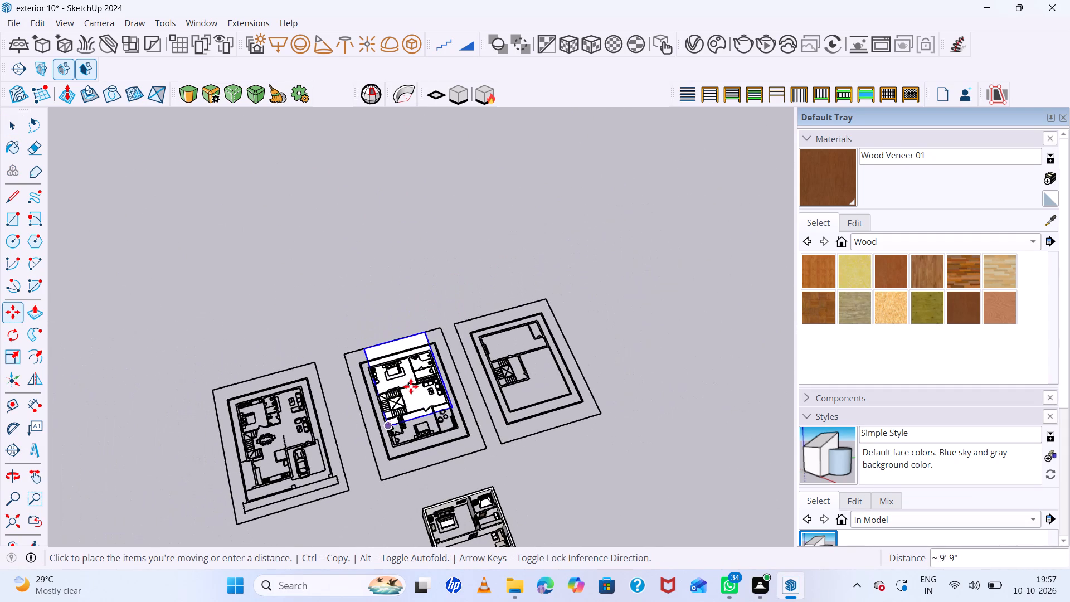
scroll(411, 374, down, 13)
scroll(469, 503, up, 6)
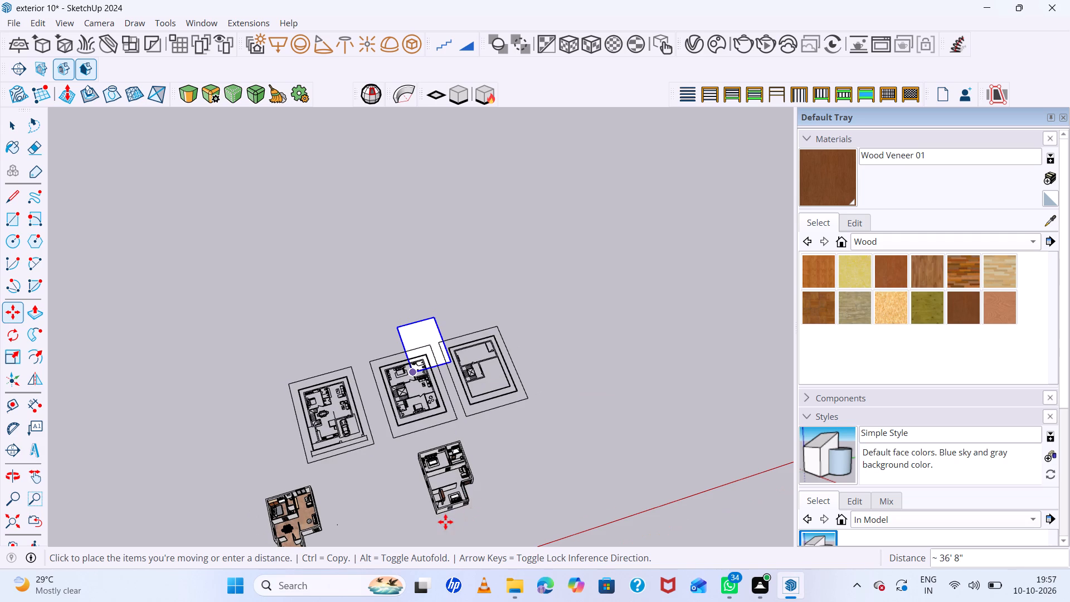
scroll(445, 522, up, 18)
scroll(427, 514, up, 6)
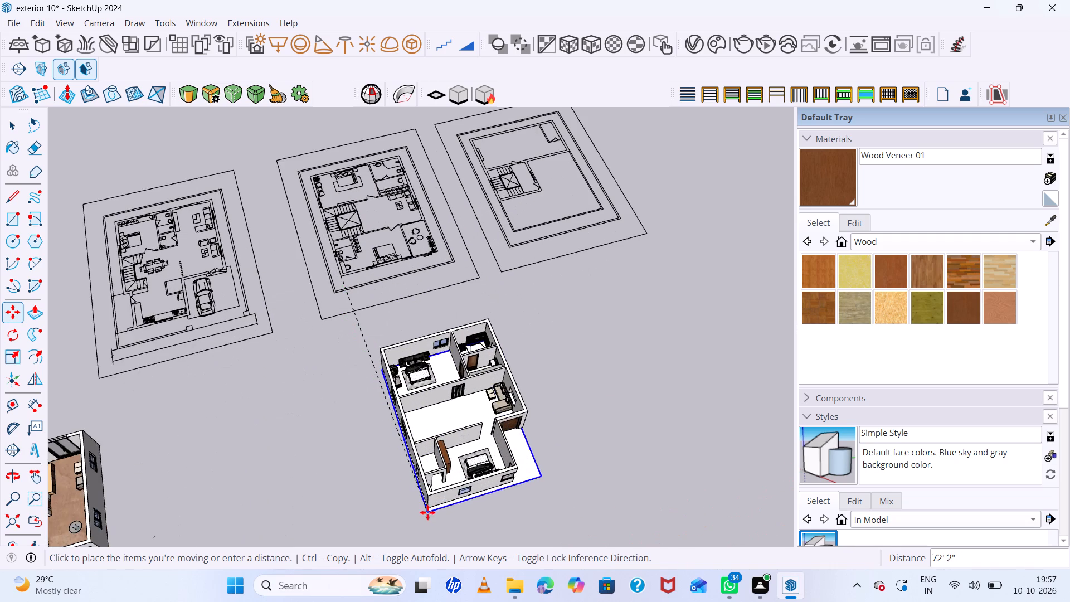
scroll(433, 511, up, 17)
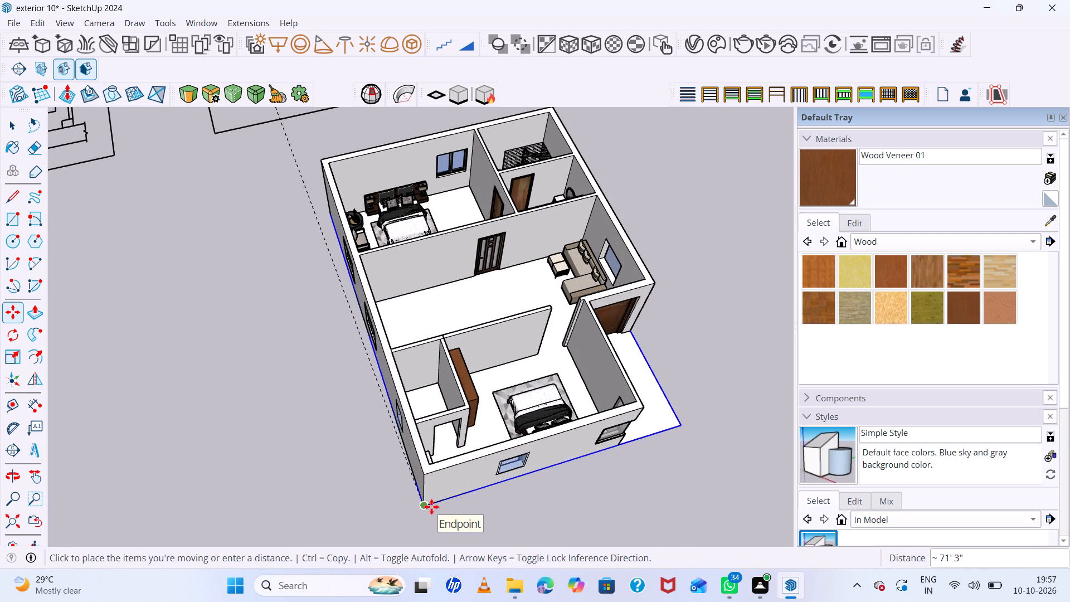
click(431, 507)
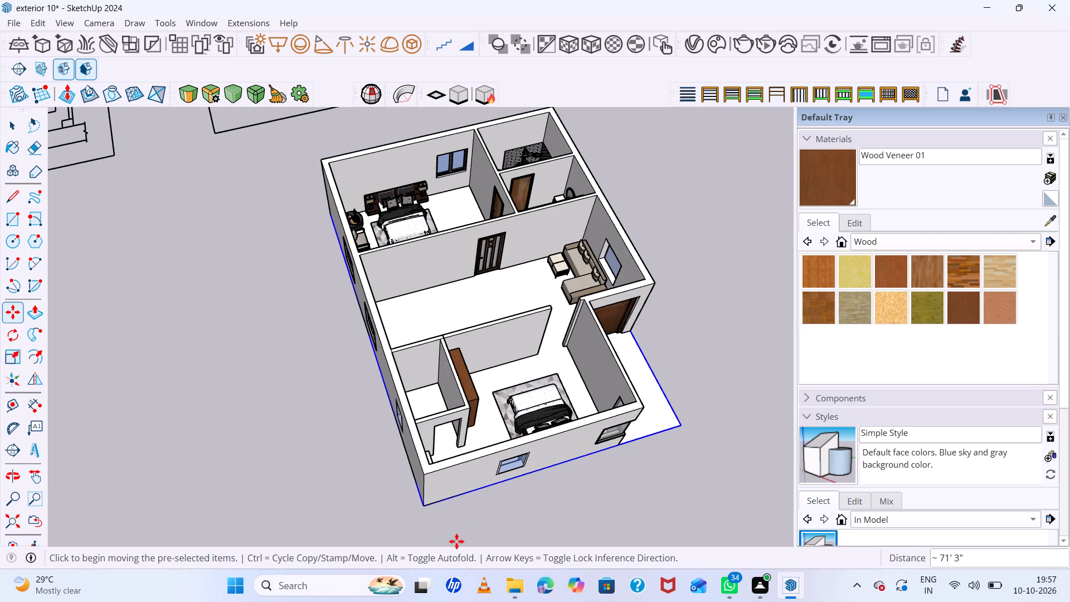
key(space)
click(698, 337)
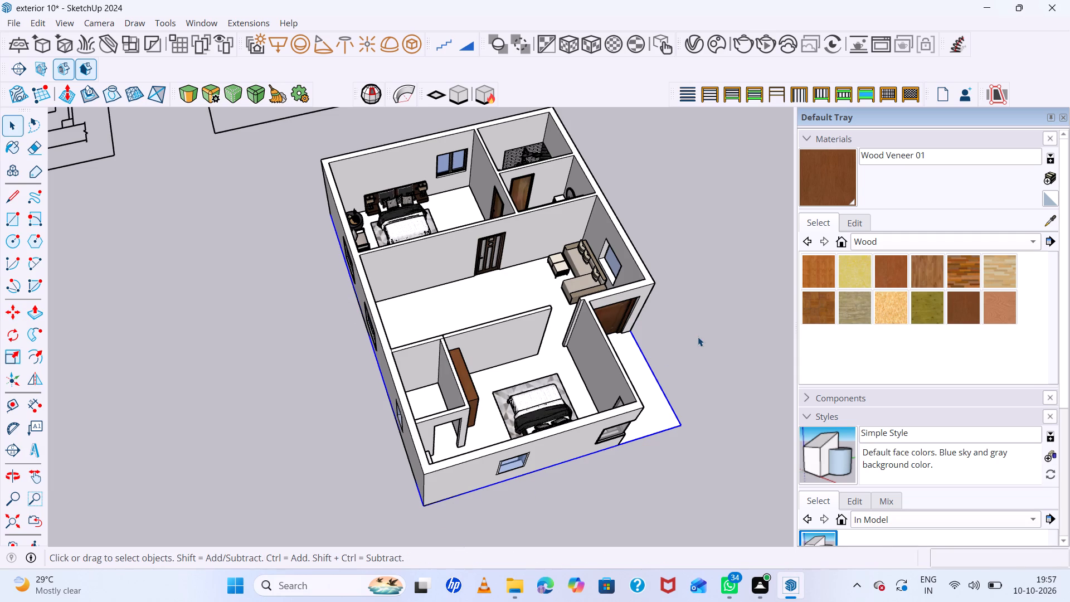
Examine how the newly placed base rectangle fits under the walls and rooms of the upper-floor model.
scroll(693, 349, down, 5)
middle_drag(713, 387, 598, 467)
scroll(657, 361, up, 6)
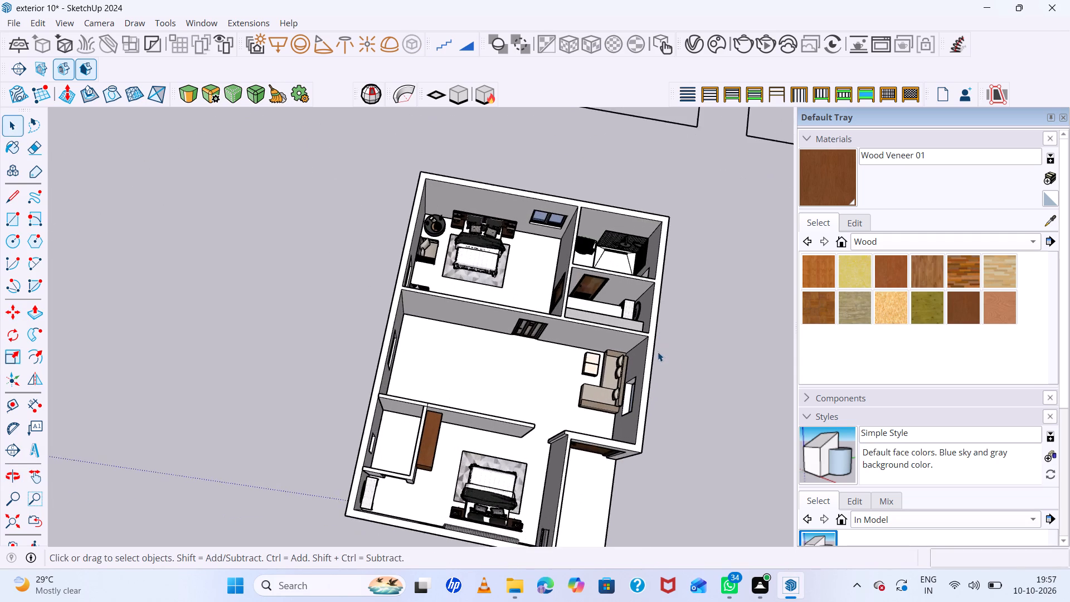
scroll(658, 352, up, 11)
middle_drag(646, 376, 639, 330)
scroll(401, 374, down, 3)
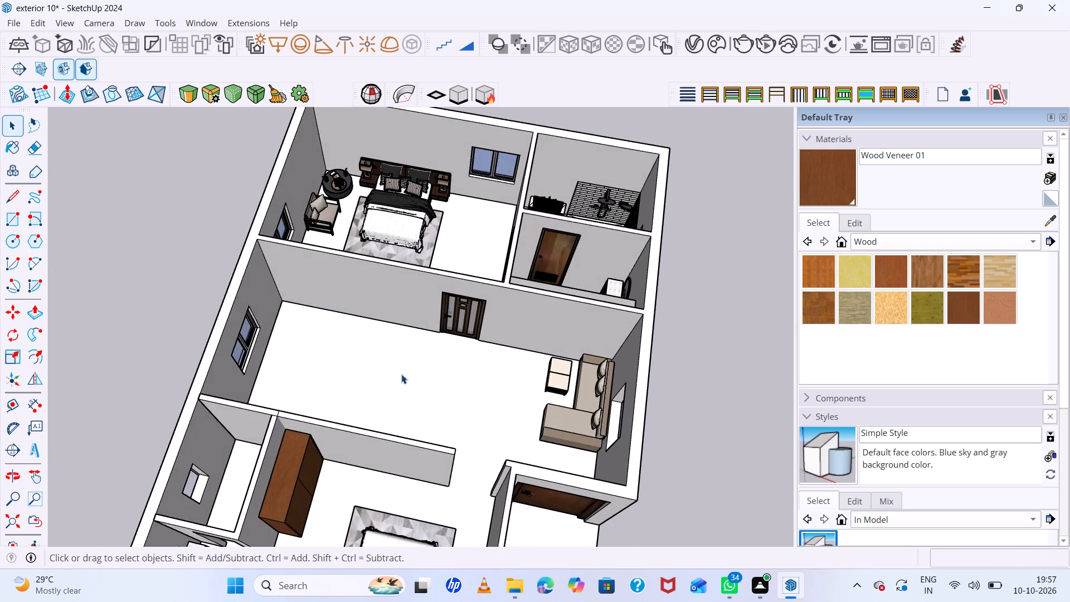
Examine the upper-floor model's bedrooms, hall and door openings from several angles.
scroll(401, 374, down, 11)
middle_drag(486, 406, 372, 361)
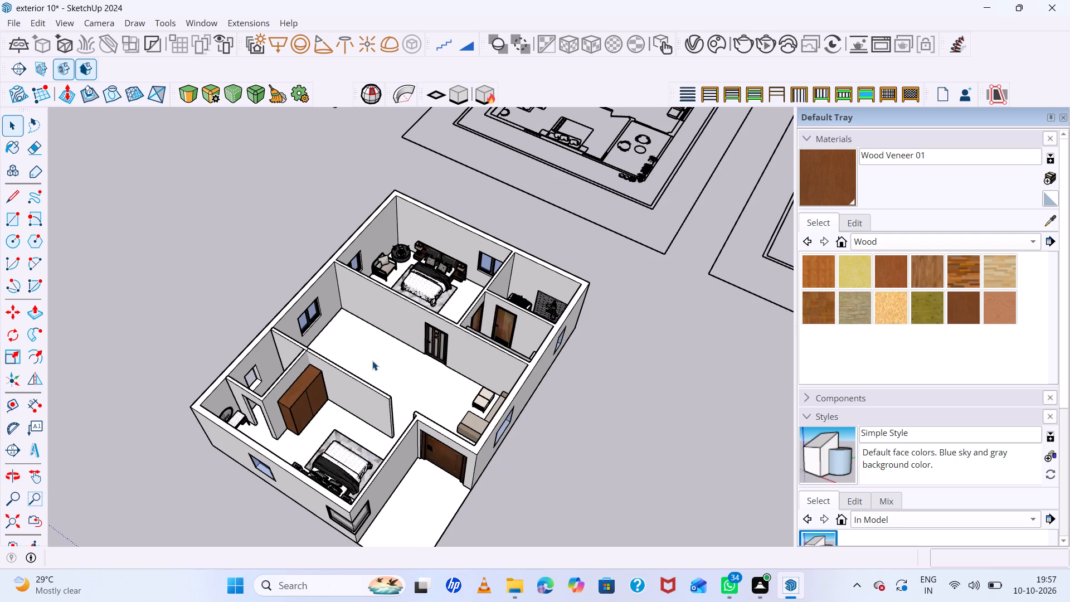
scroll(372, 361, up, 4)
scroll(372, 361, down, 4)
middle_drag(372, 361, 371, 360)
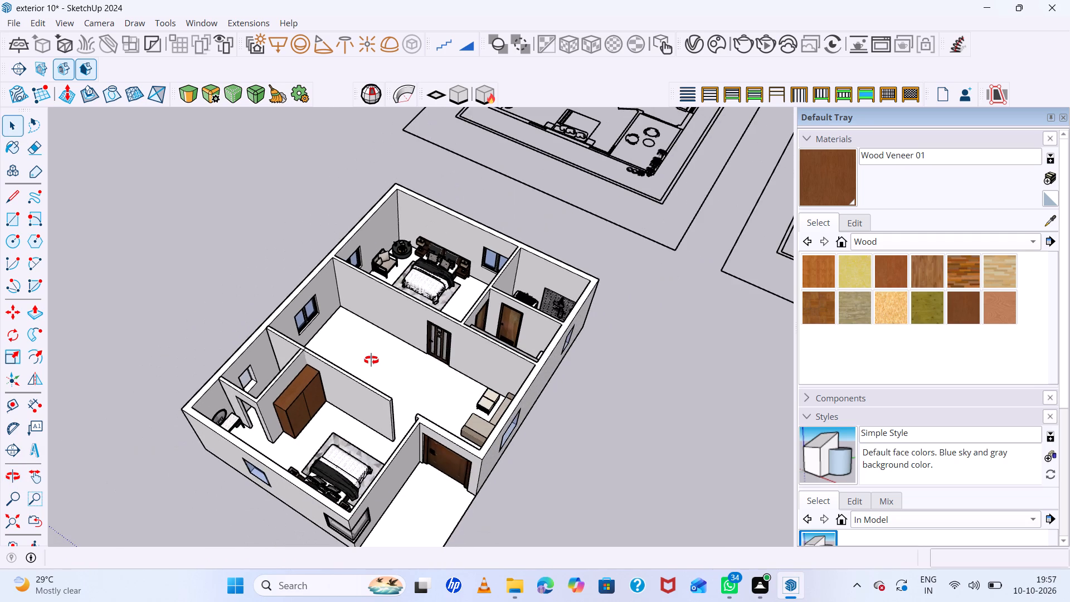
middle_drag(371, 360, 363, 344)
middle_click(363, 344)
scroll(363, 344, up, 4)
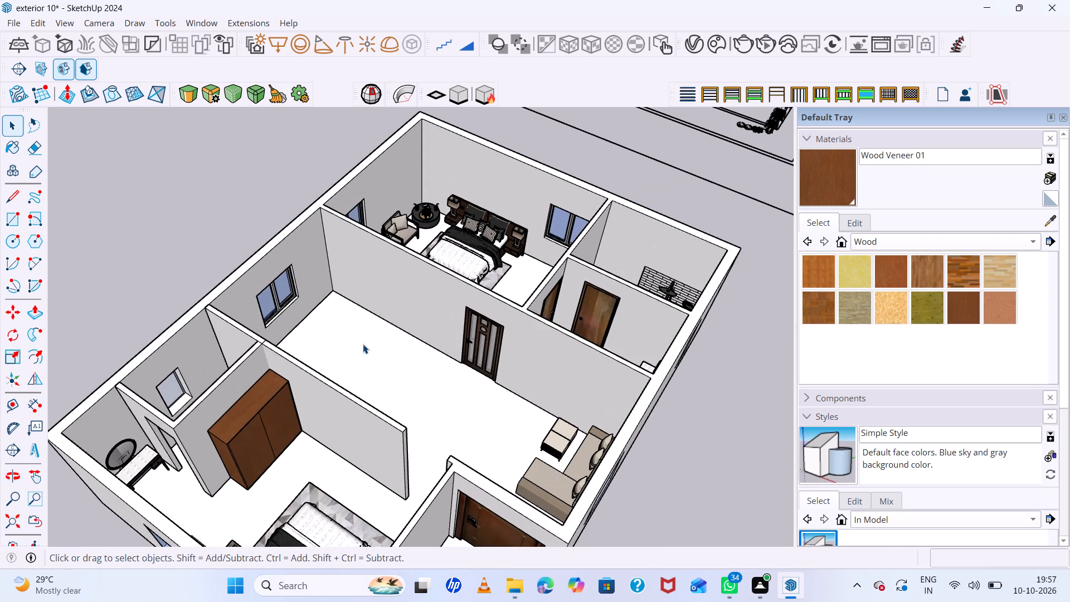
scroll(363, 344, down, 5)
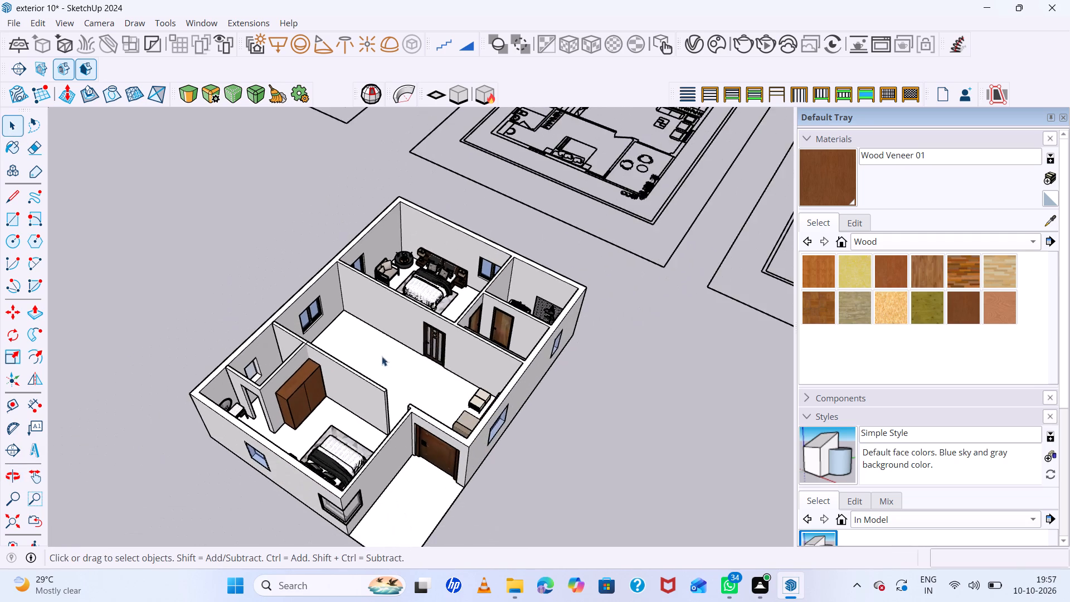
scroll(405, 383, up, 10)
middle_drag(416, 394, 372, 417)
scroll(360, 426, down, 6)
scroll(393, 409, up, 5)
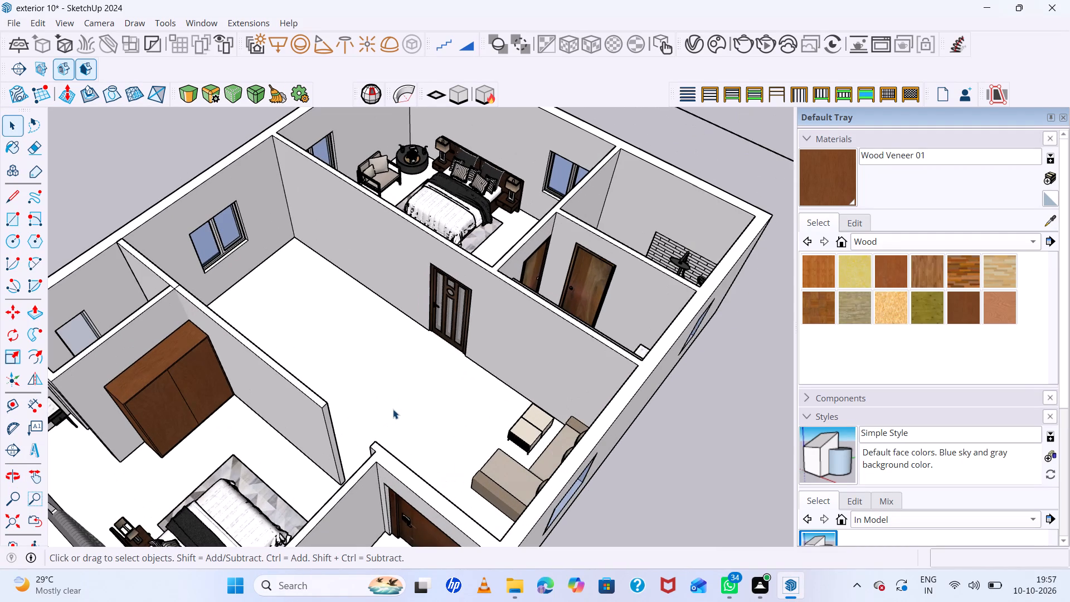
middle_drag(395, 410, 287, 459)
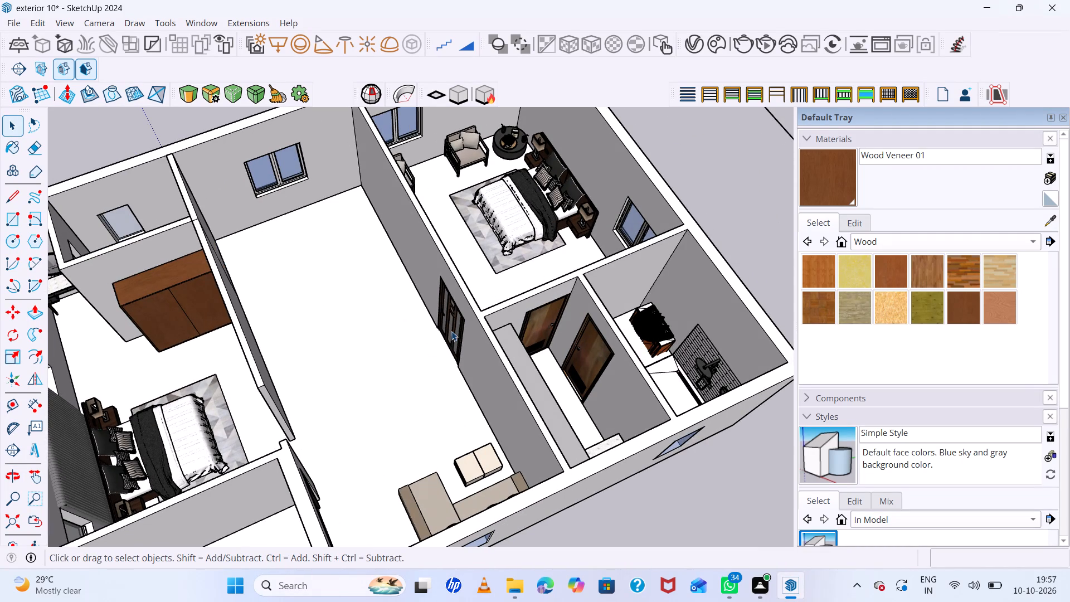
Copy the glazed panel door in the hall's long wall about 4' 10" along the green axis into the hall.
click(451, 331)
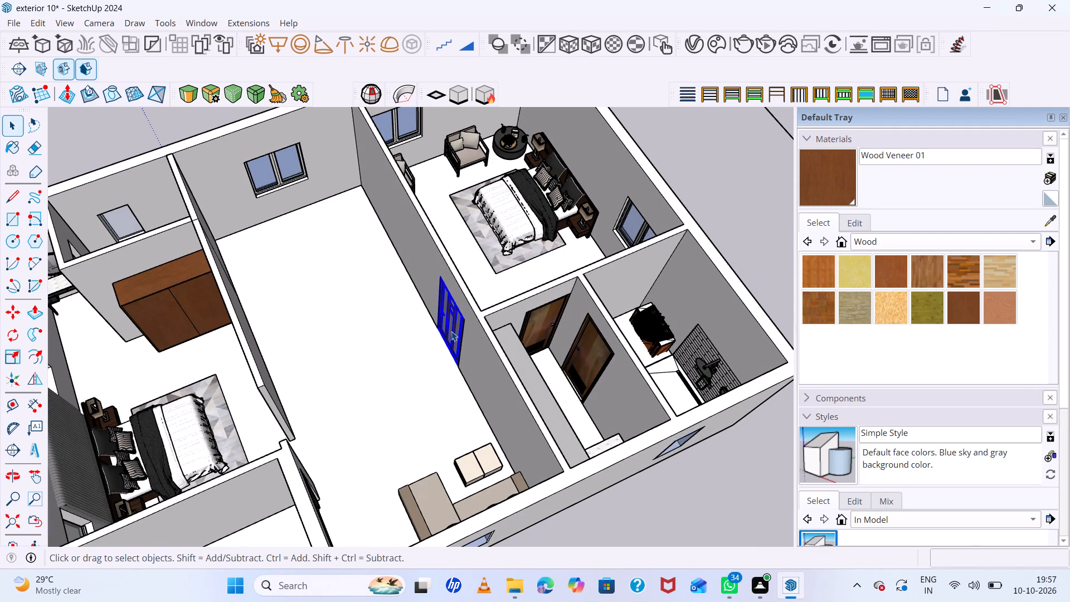
key(m)
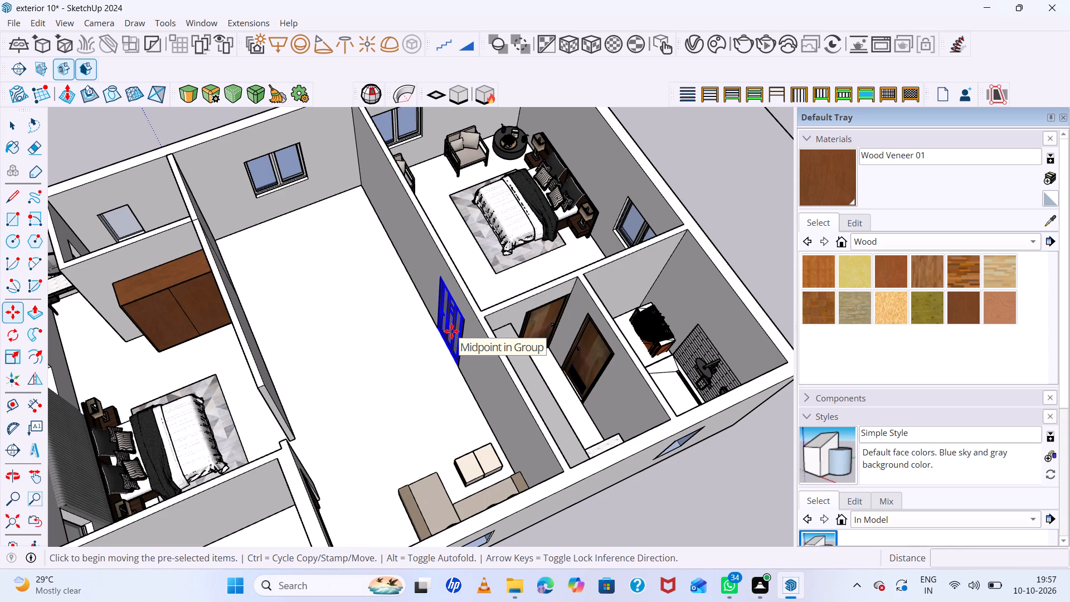
click(454, 363)
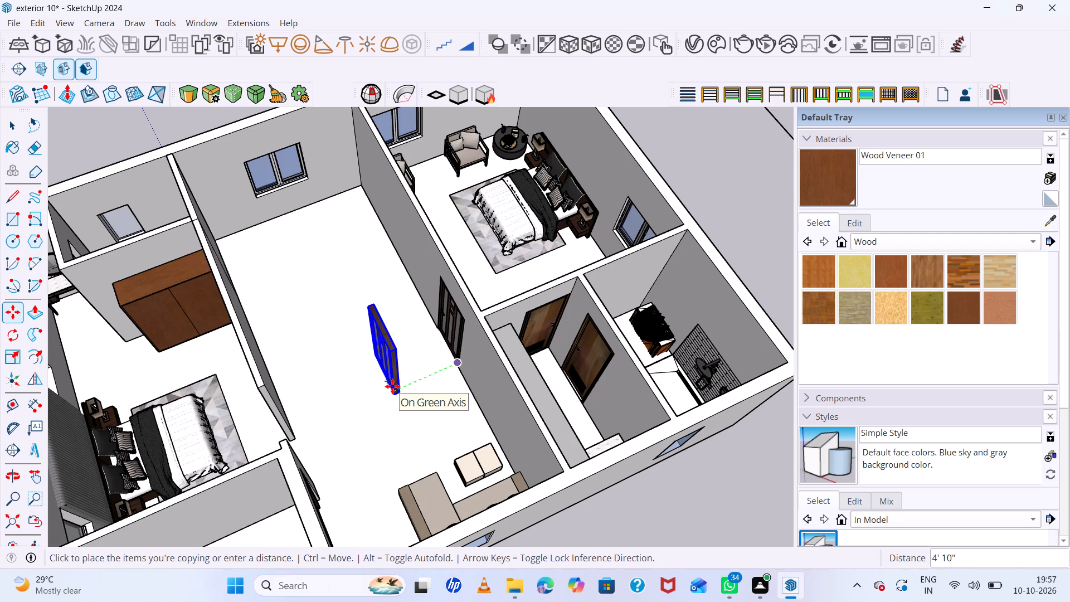
click(392, 386)
key(space)
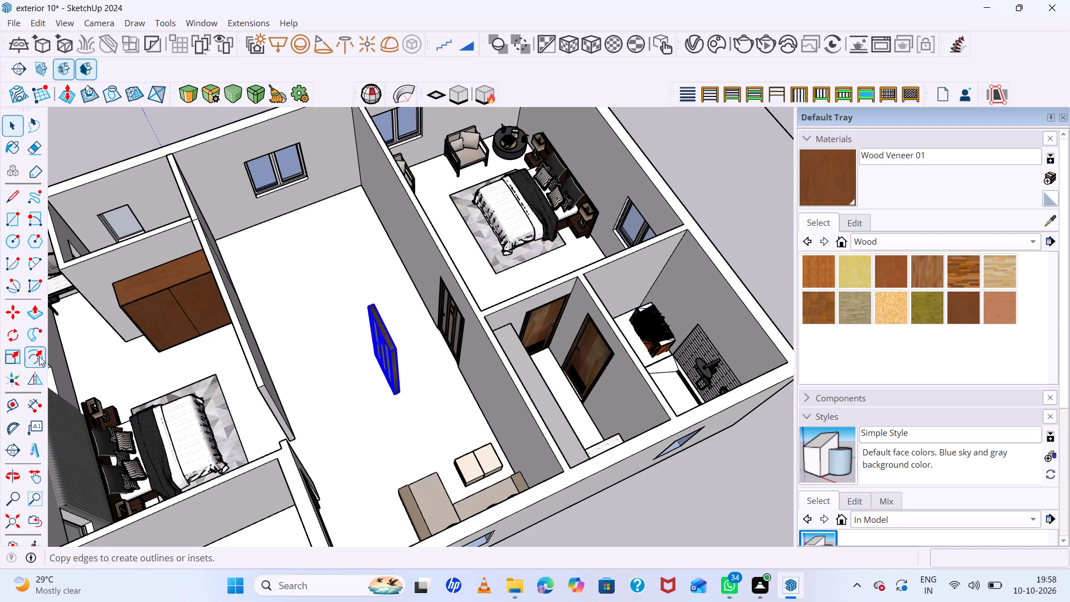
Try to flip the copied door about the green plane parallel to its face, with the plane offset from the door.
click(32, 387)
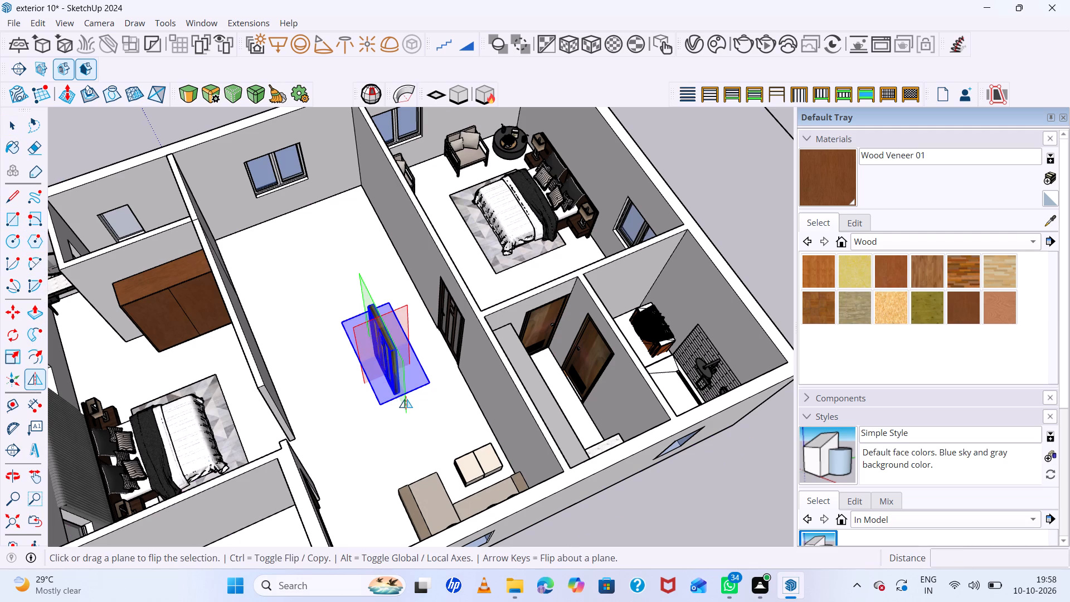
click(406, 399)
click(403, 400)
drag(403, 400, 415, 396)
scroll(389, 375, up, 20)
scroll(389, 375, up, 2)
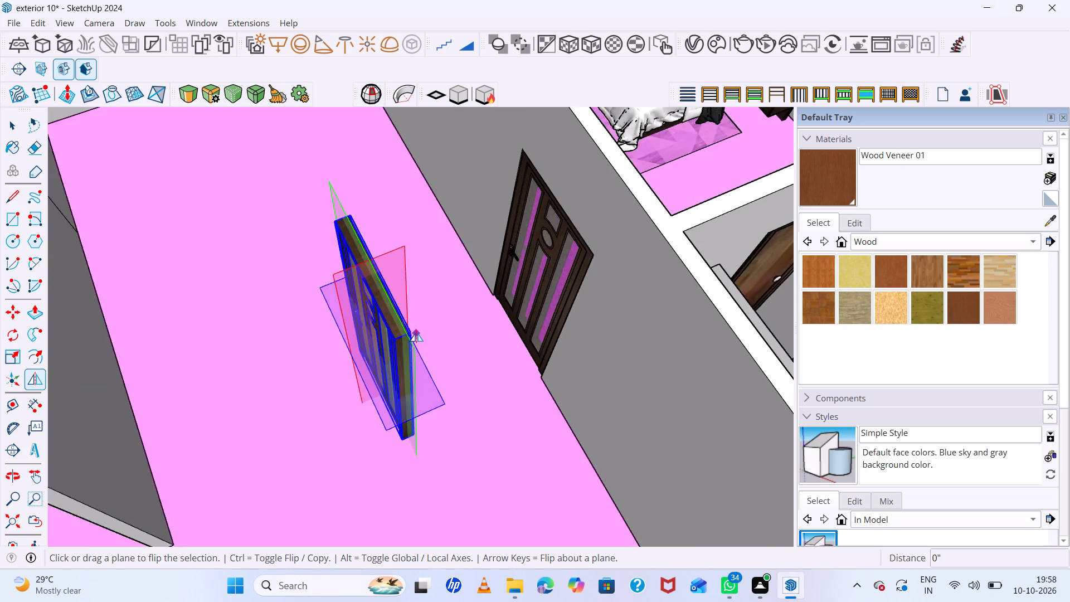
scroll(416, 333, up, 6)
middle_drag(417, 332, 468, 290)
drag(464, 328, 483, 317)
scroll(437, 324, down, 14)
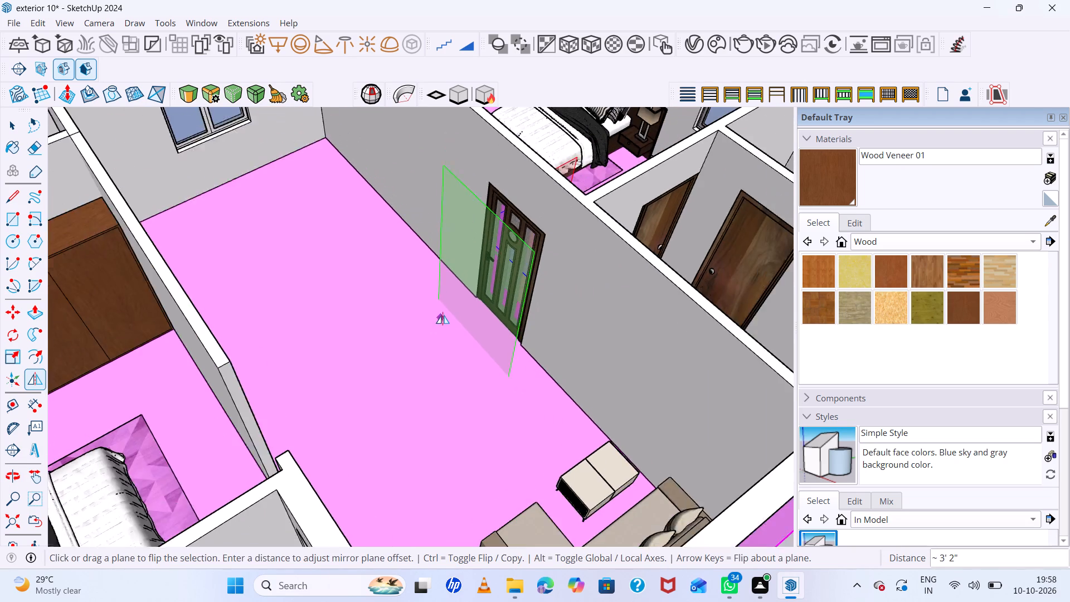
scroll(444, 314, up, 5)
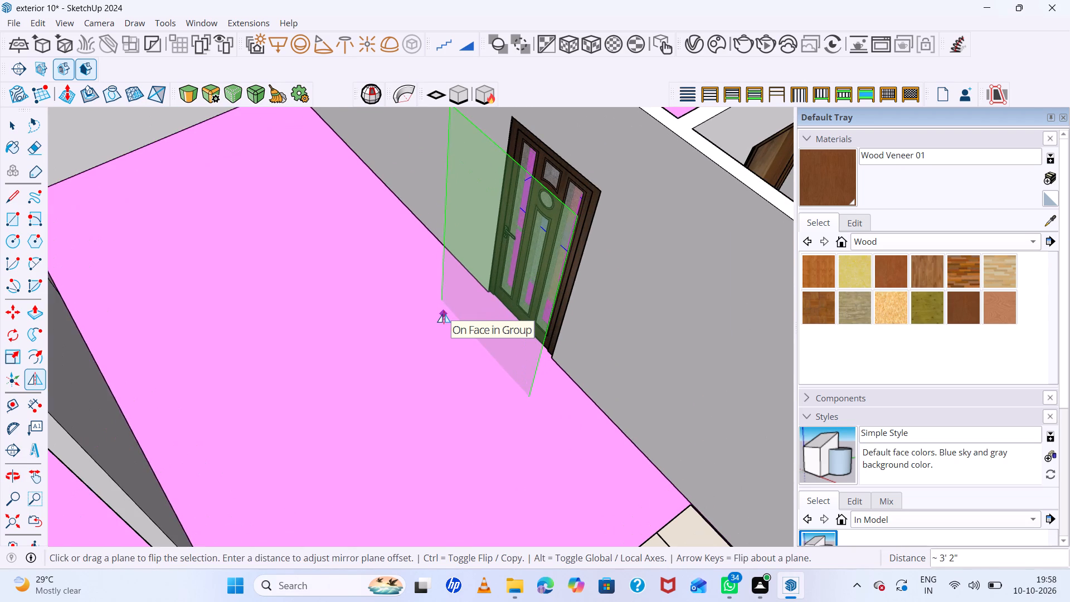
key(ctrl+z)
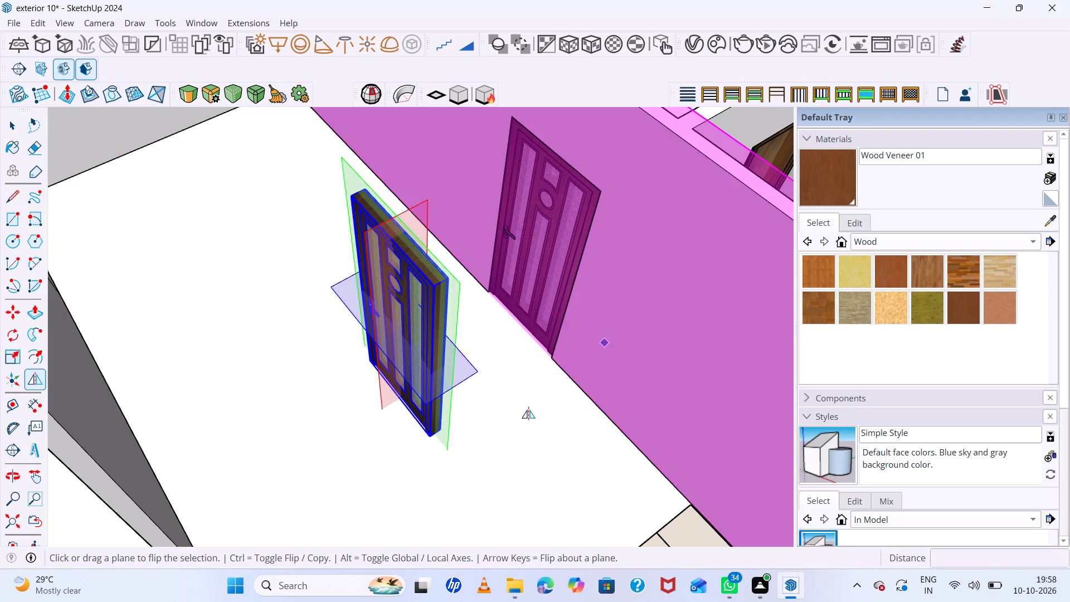
Flip the copied door about the green plane parallel to its face, offsetting the plane about 9".
drag(449, 439, 463, 431)
scroll(463, 279, up, 6)
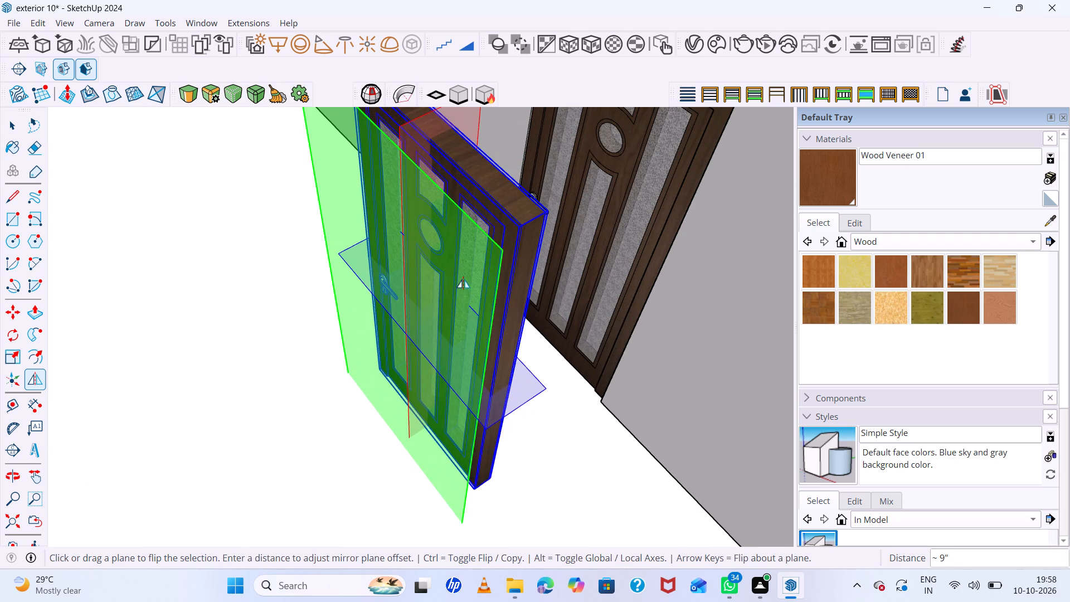
key(space)
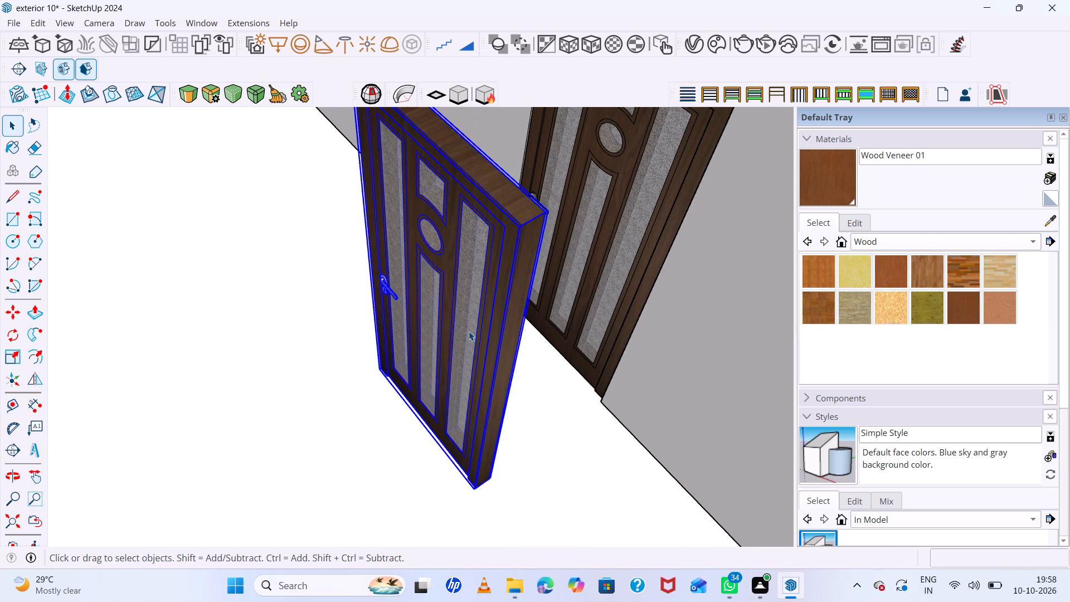
Move the flipped door by its bottom corner about 9' 8" across the hall into the open doorway of the opposite bedroom.
key(m)
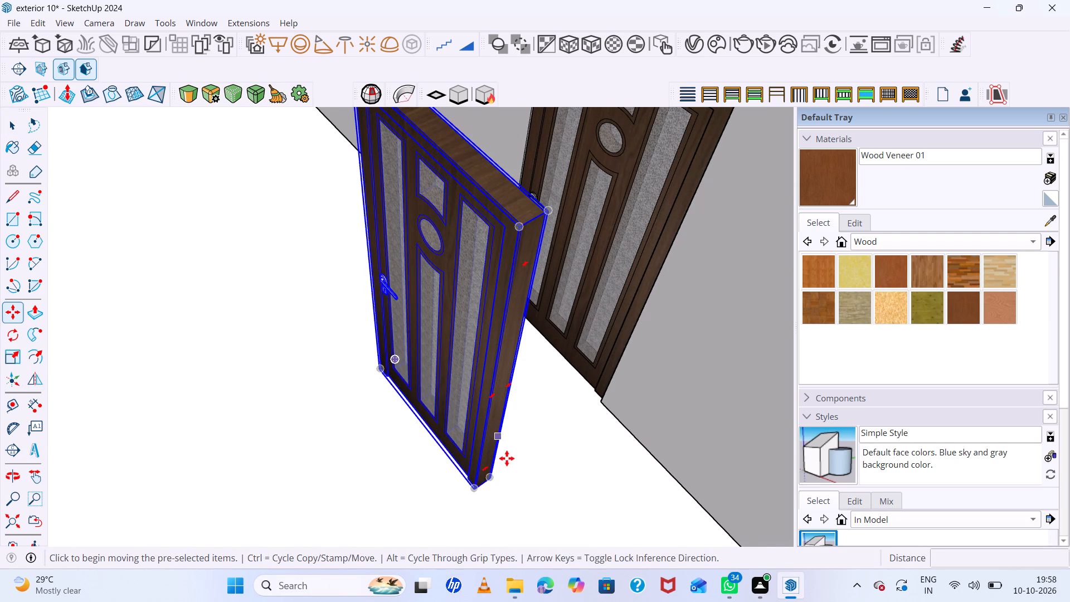
scroll(508, 459, up, 4)
click(486, 484)
scroll(576, 418, down, 11)
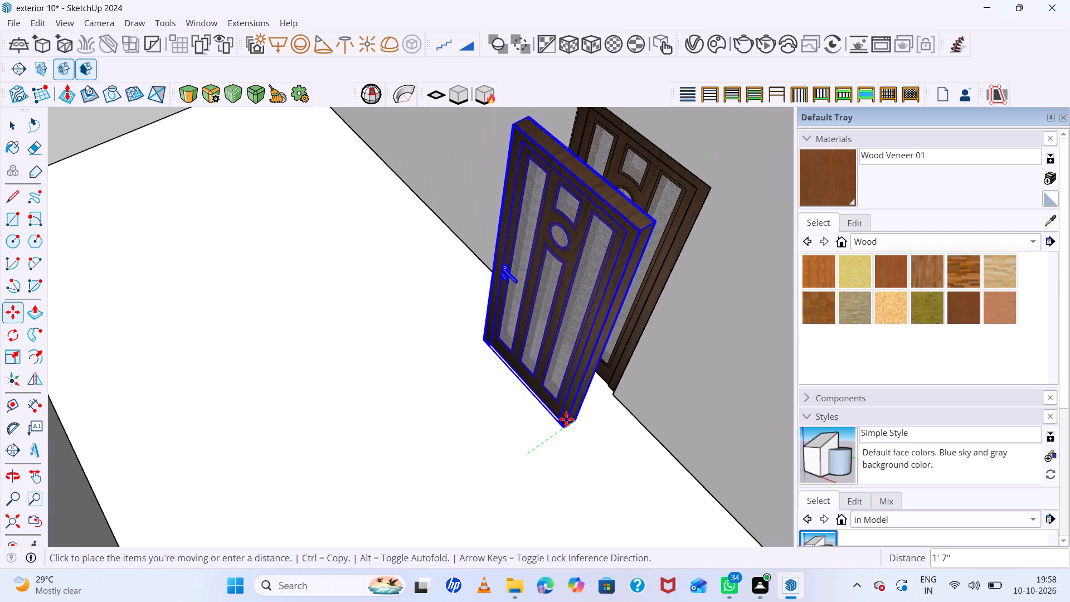
scroll(566, 419, down, 17)
scroll(571, 413, down, 7)
middle_drag(519, 454, 476, 463)
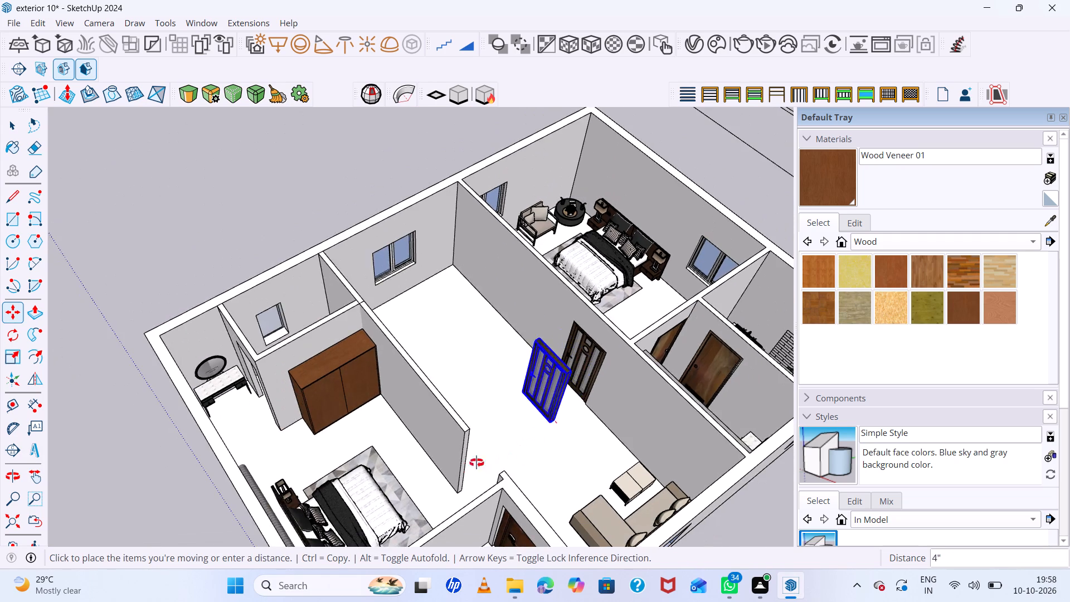
middle_drag(476, 463, 220, 423)
scroll(305, 452, up, 6)
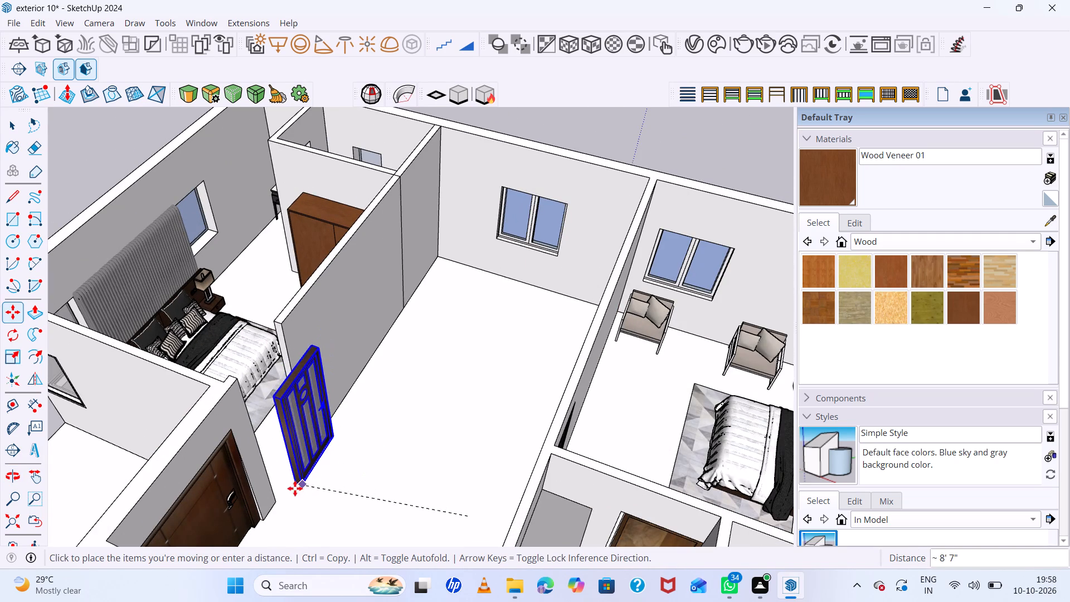
click(278, 501)
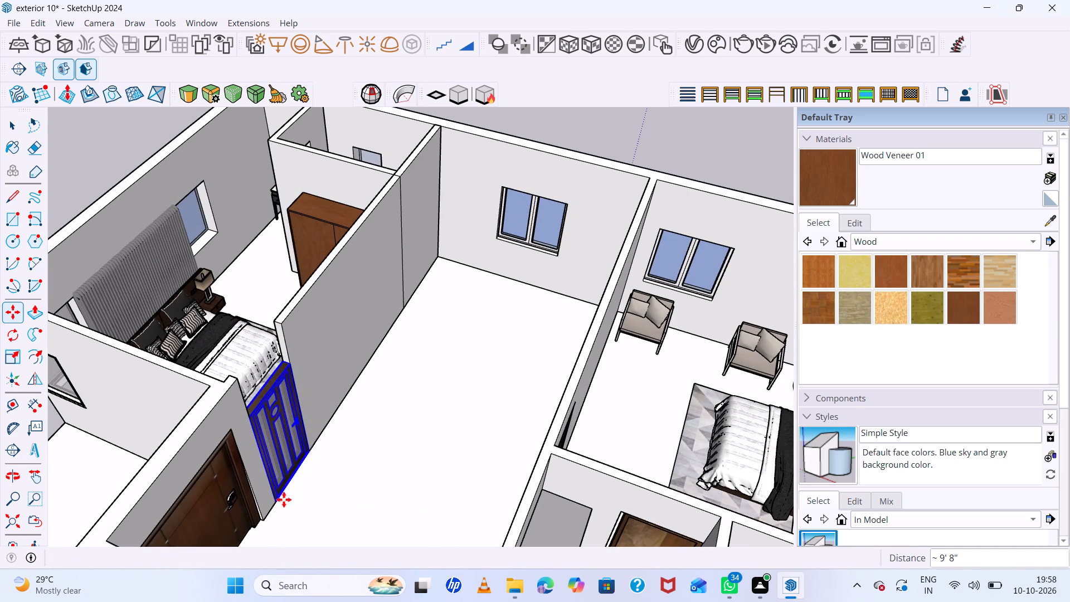
Draw a rectangle about 3' 3" by 4" bridging the wall tops over the newly placed door's opening.
scroll(320, 461, up, 13)
middle_drag(338, 433, 214, 373)
scroll(196, 383, up, 7)
scroll(246, 407, down, 8)
scroll(310, 473, down, 7)
middle_drag(303, 434, 303, 455)
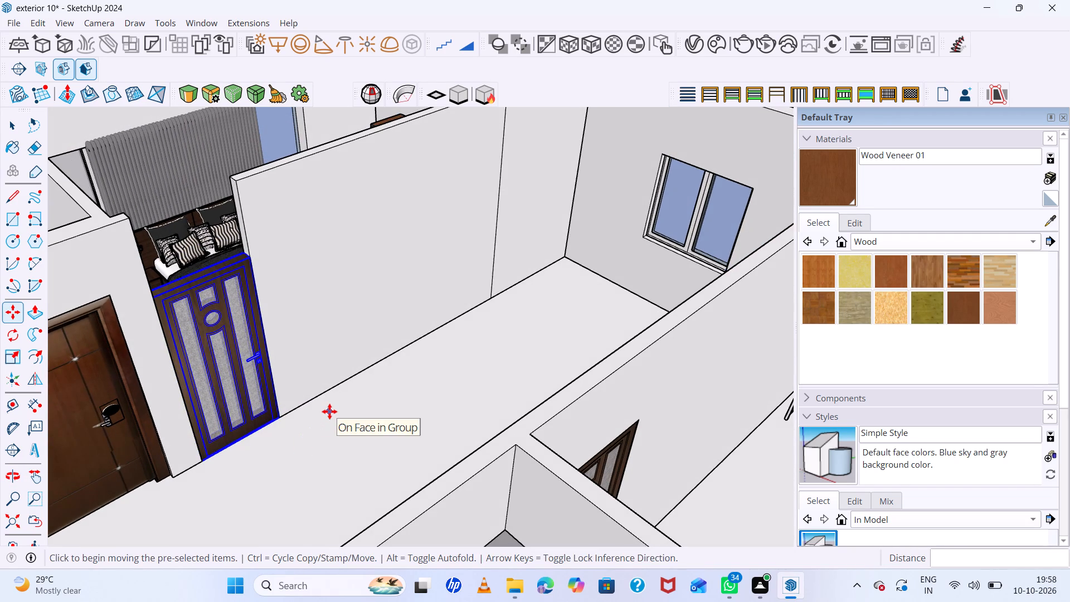
key(r)
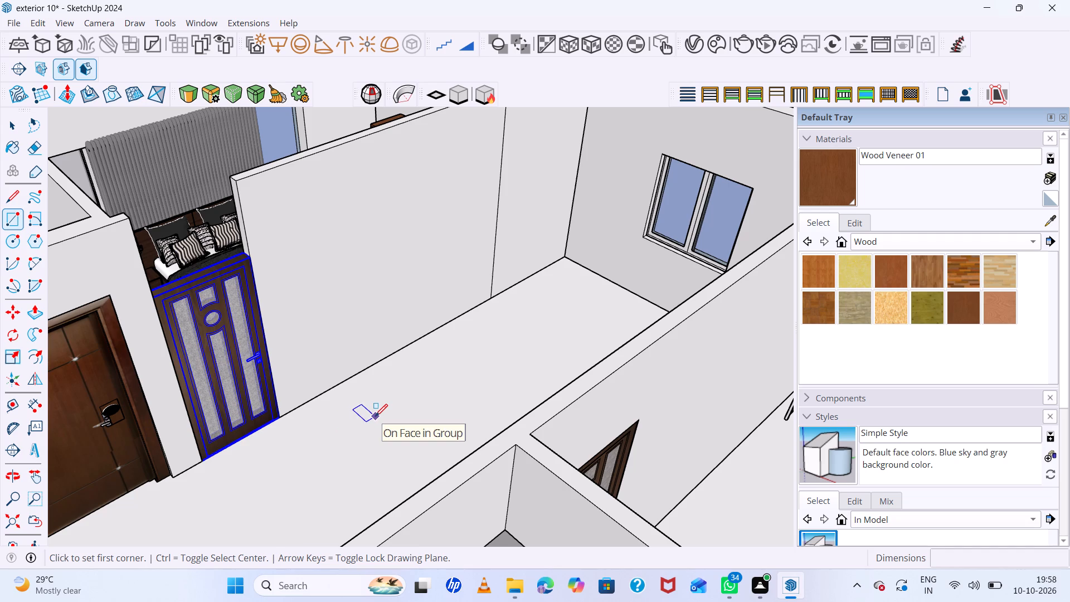
scroll(375, 416, down, 5)
middle_drag(416, 438, 387, 469)
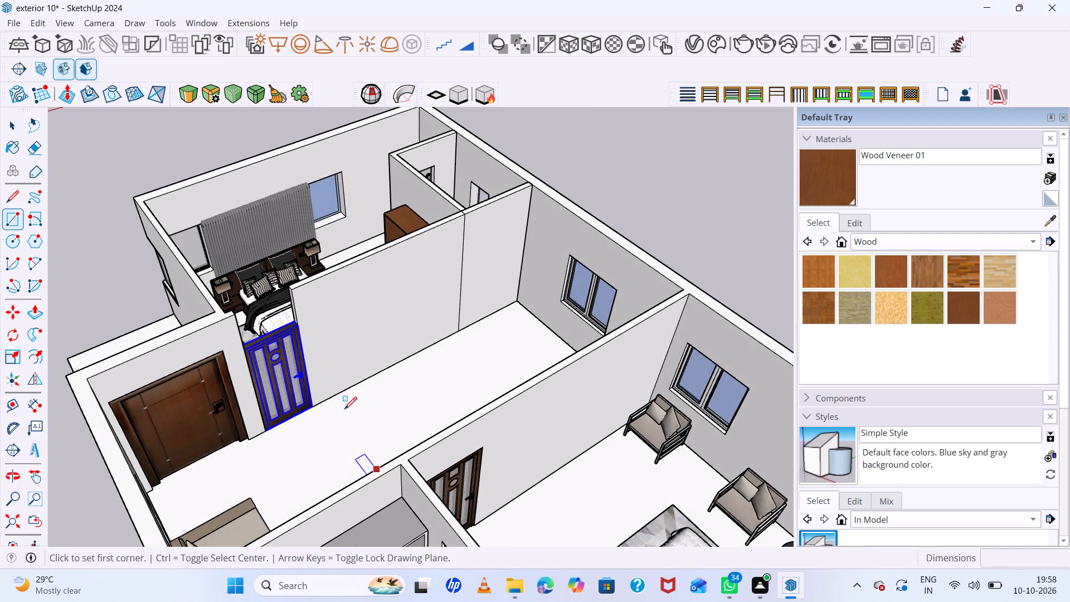
scroll(228, 297, up, 16)
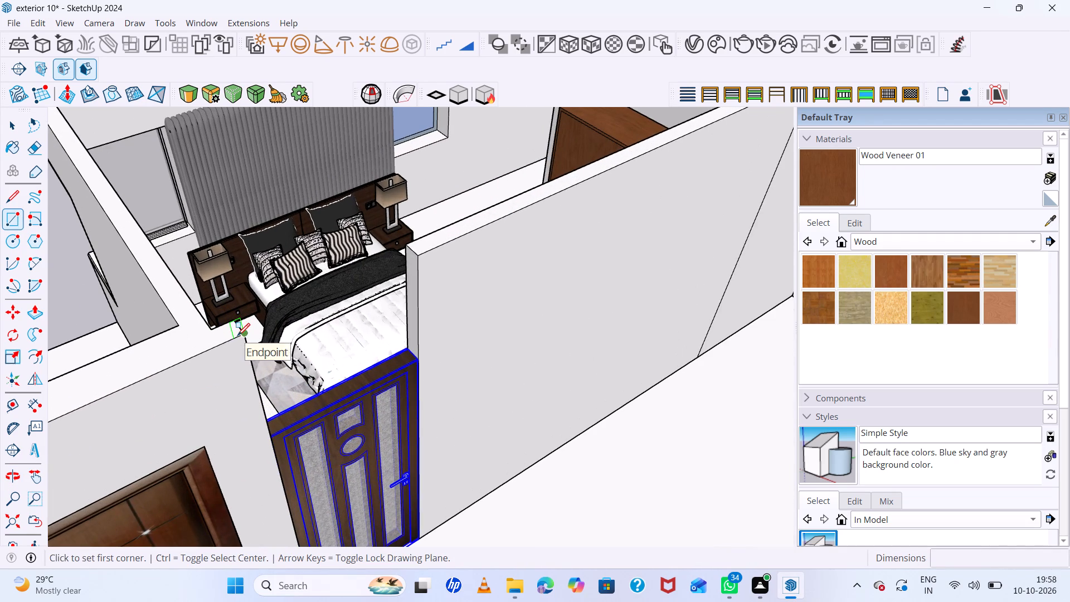
scroll(244, 336, up, 5)
click(244, 336)
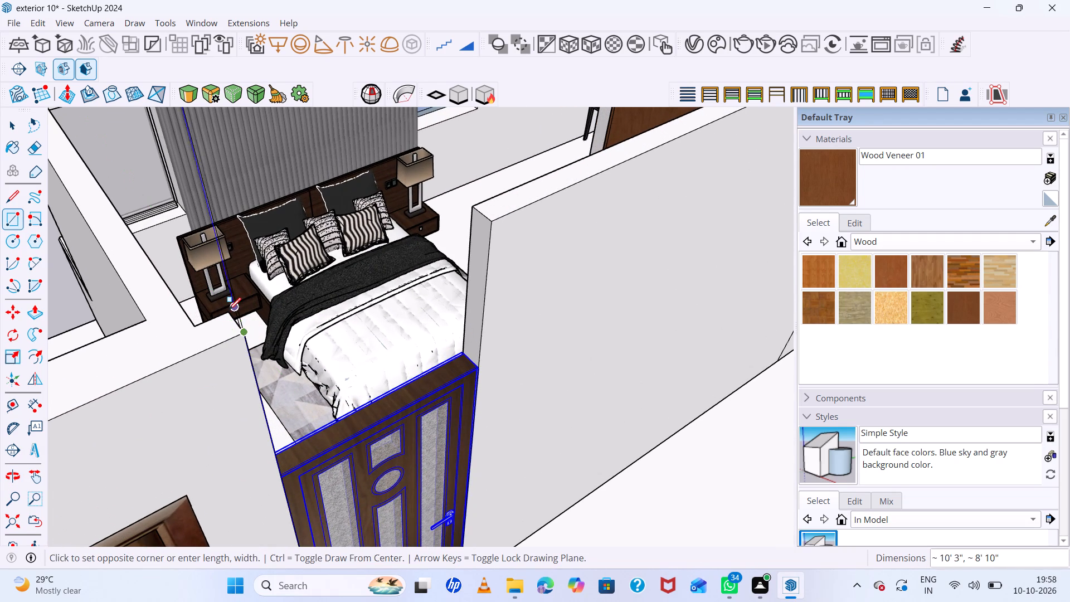
click(228, 310)
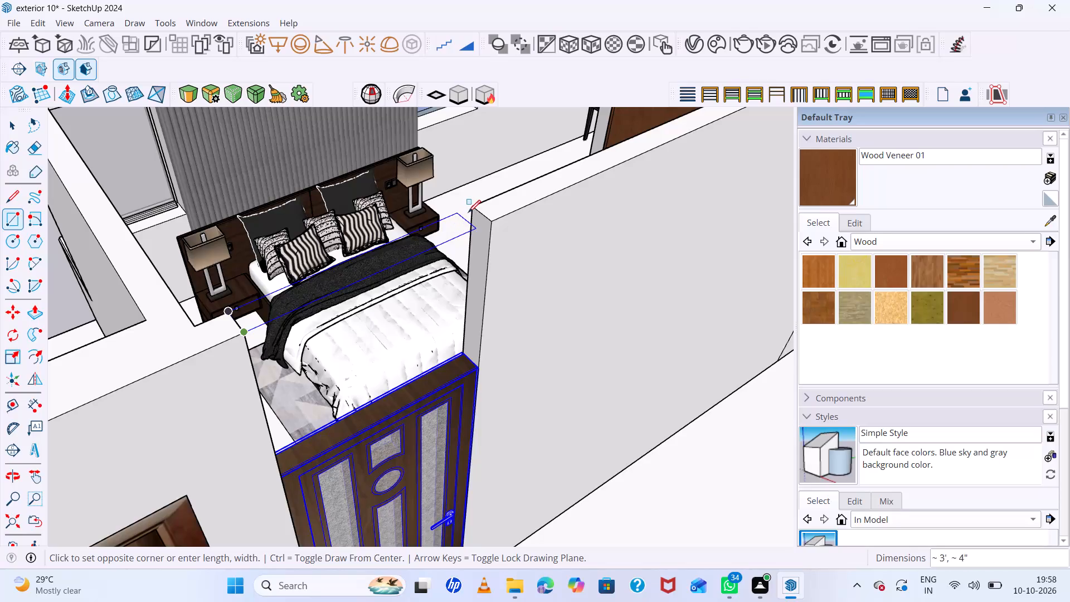
double_click(472, 210)
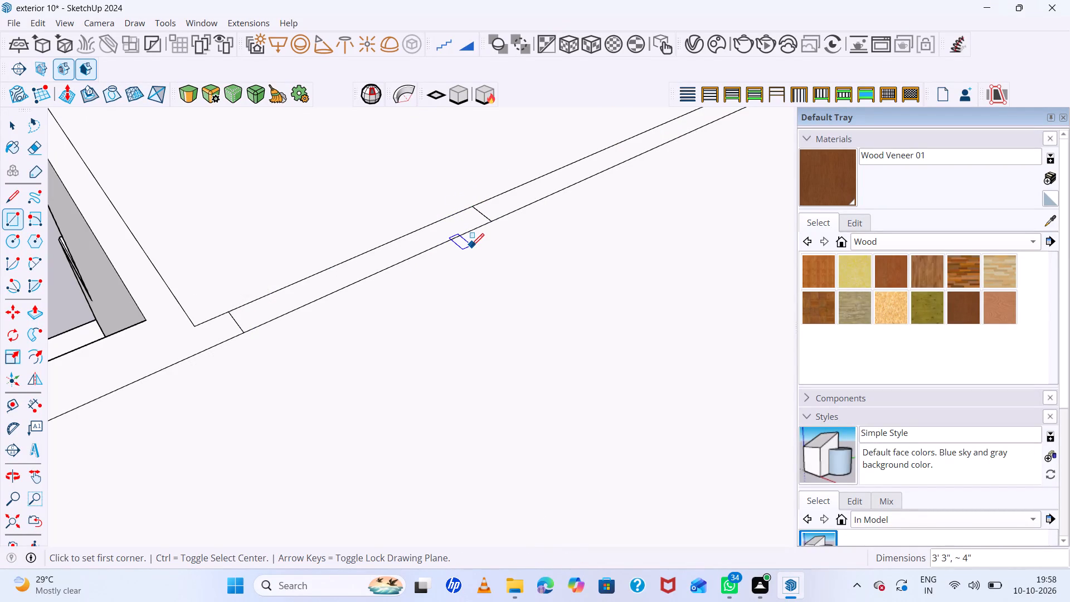
Cut away the two large stray faces covering the hall and the bedroom at wall-top level.
key(space)
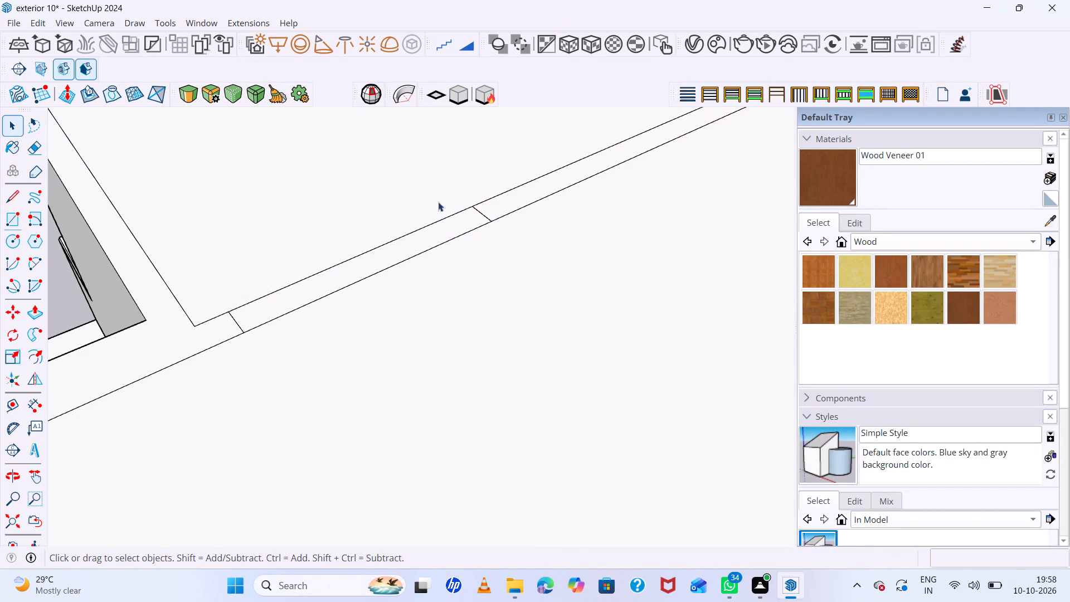
click(560, 308)
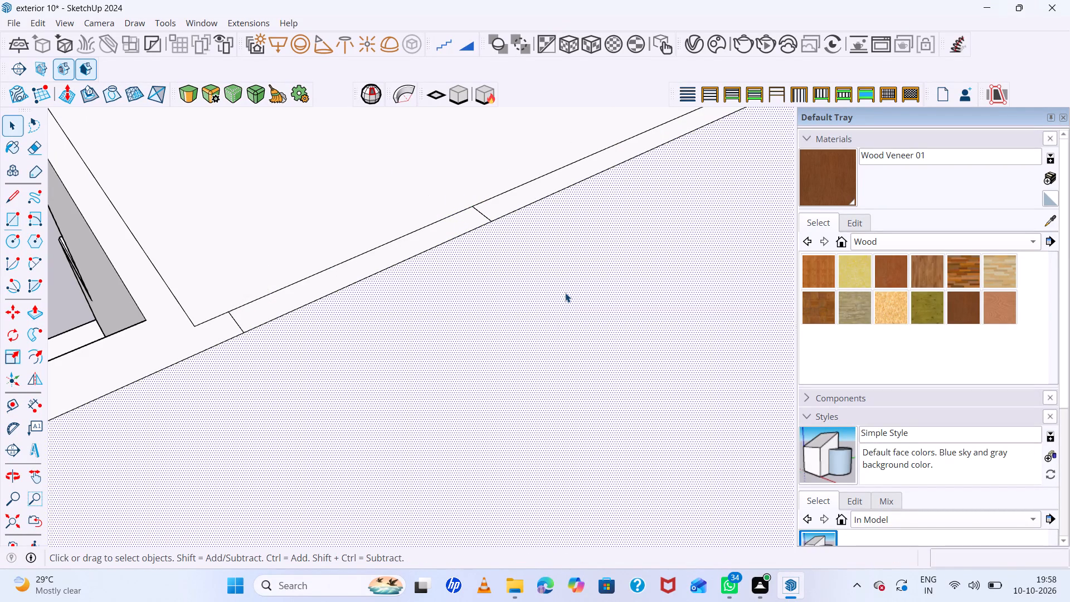
key(ctrl+x)
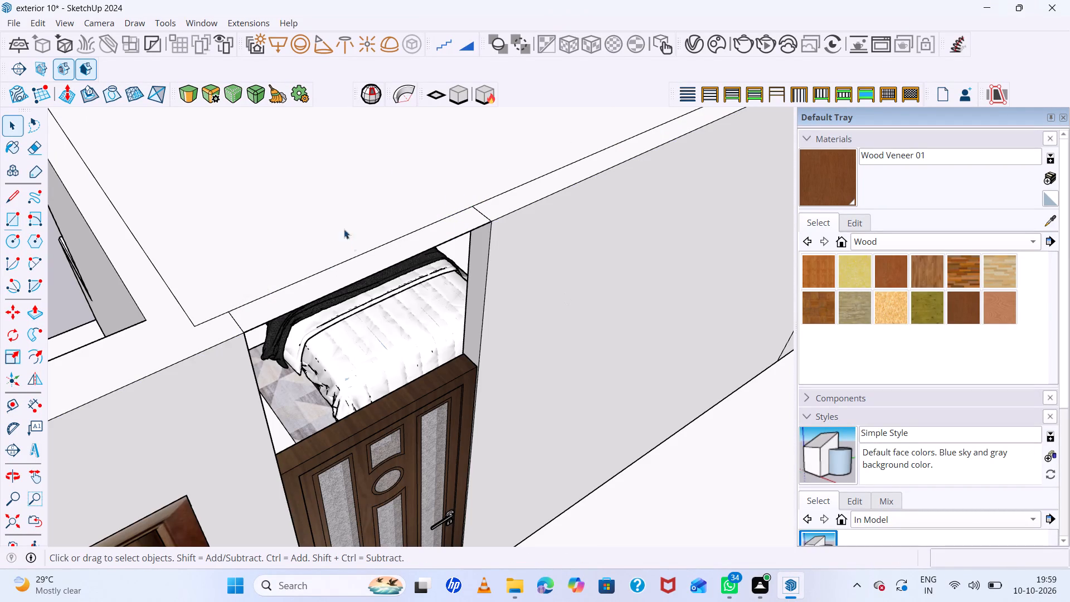
click(323, 195)
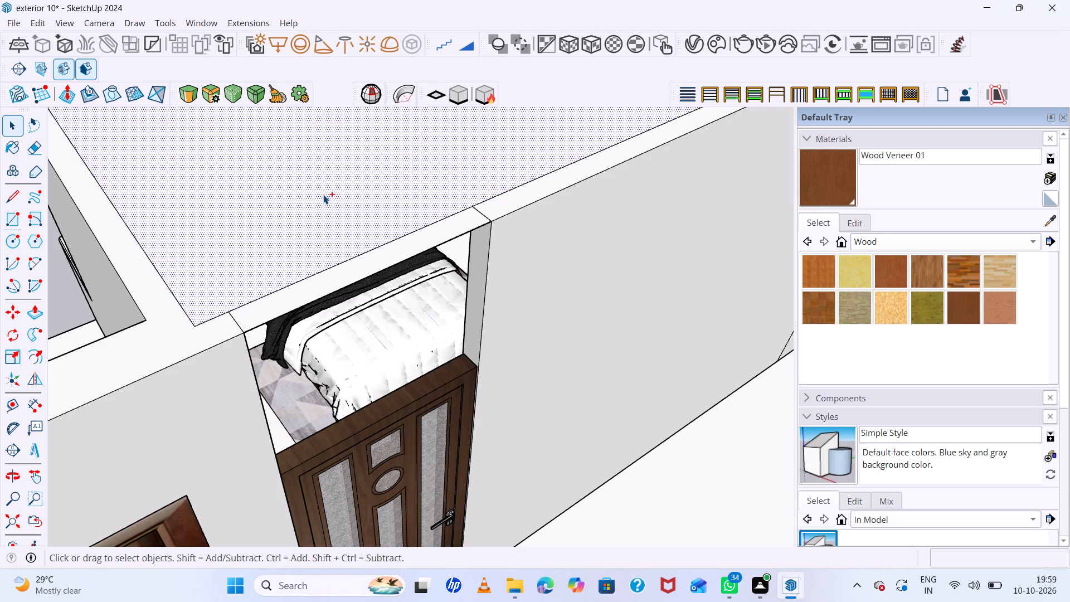
key(ctrl+x)
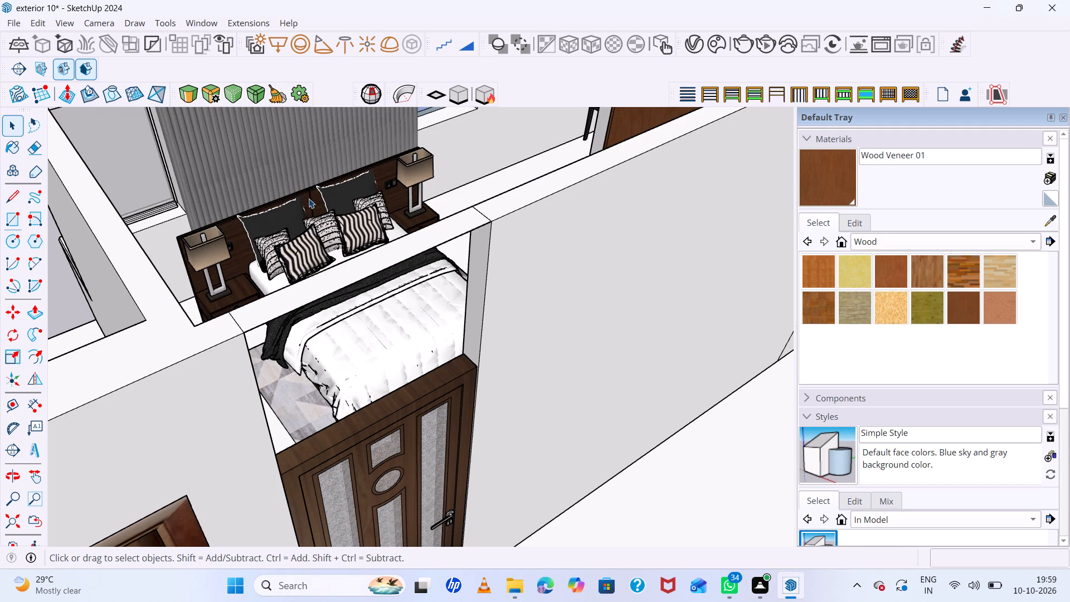
Extrude the rectangle bridging the wall tops downward about 2' 3" to fill the wall above the bedroom door.
key(p)
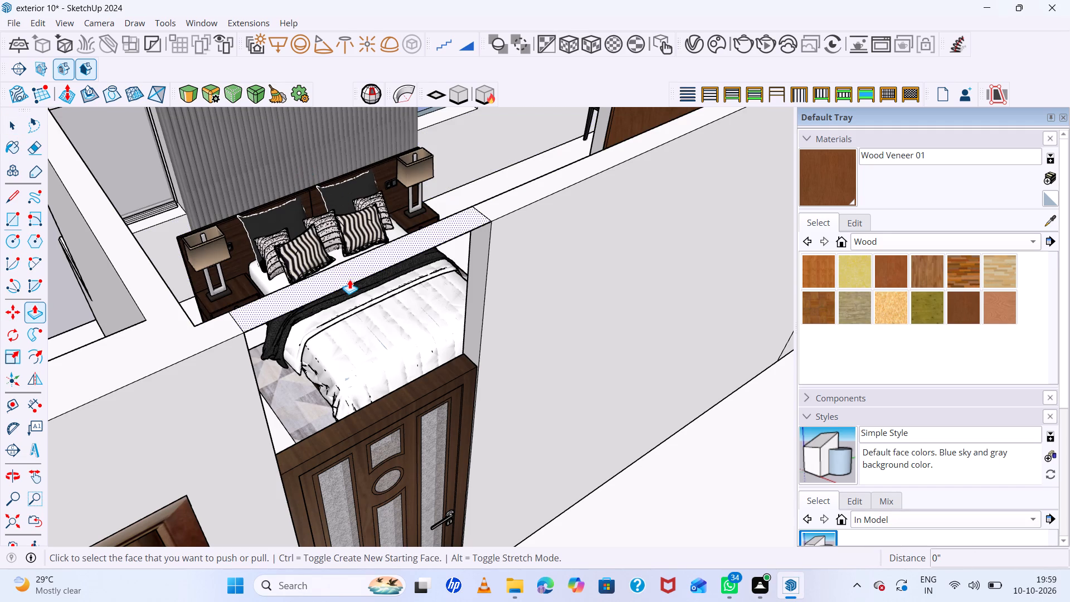
click(348, 278)
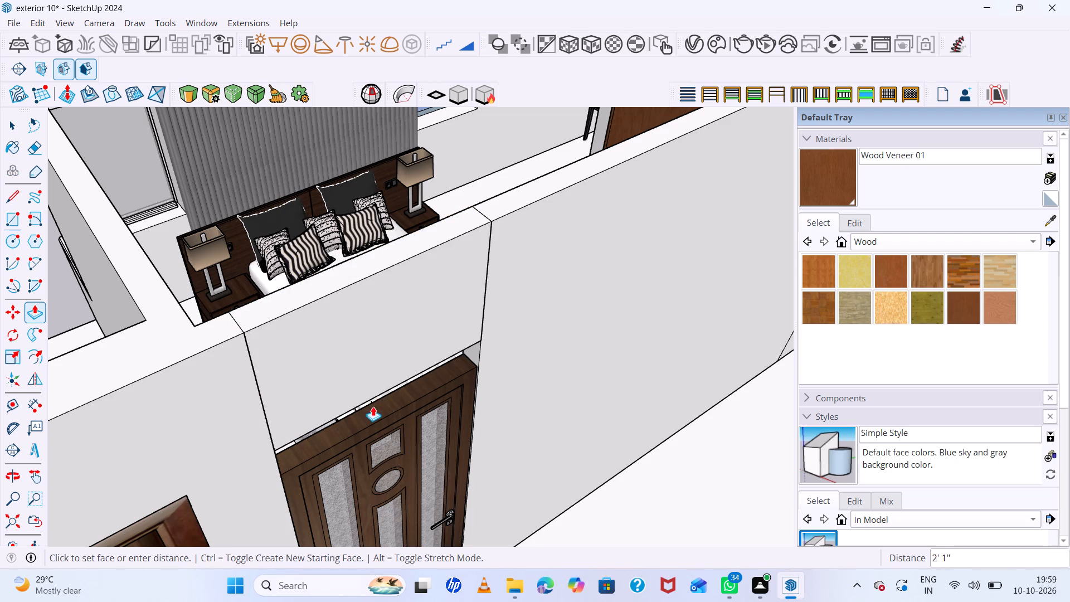
click(273, 431)
Select the newly placed bedroom door and inspect how its top meets the wall piece above.
scroll(371, 439, up, 1)
middle_drag(362, 425, 342, 397)
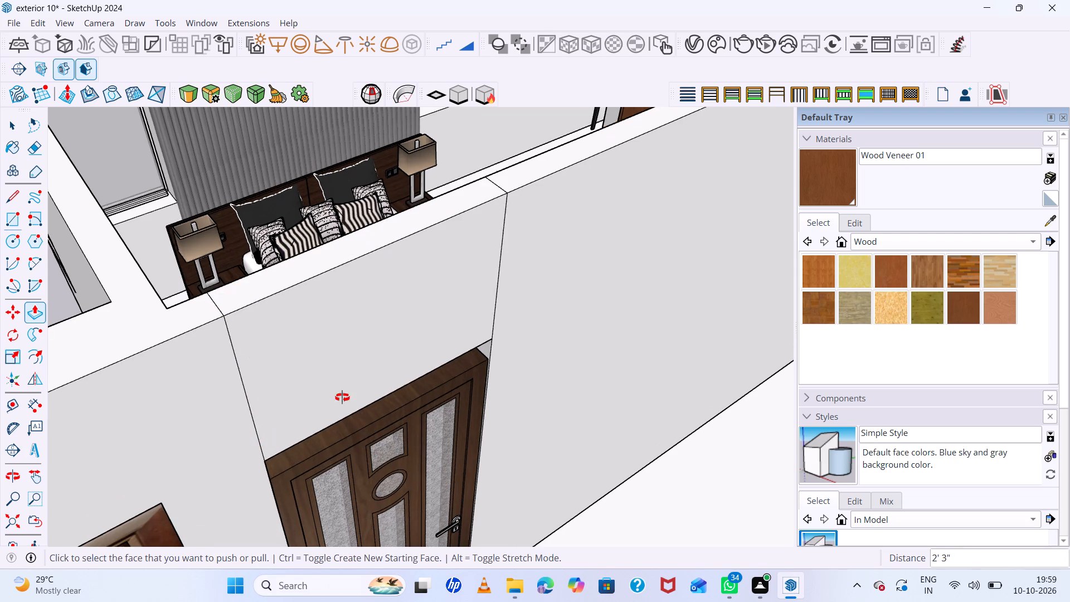
middle_drag(342, 397, 312, 345)
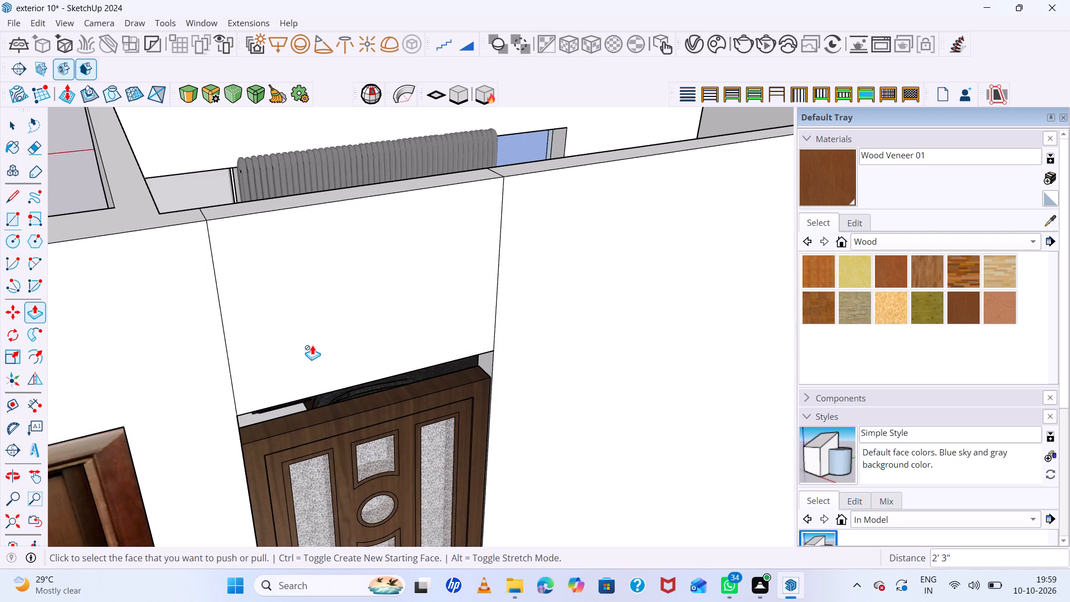
key(space)
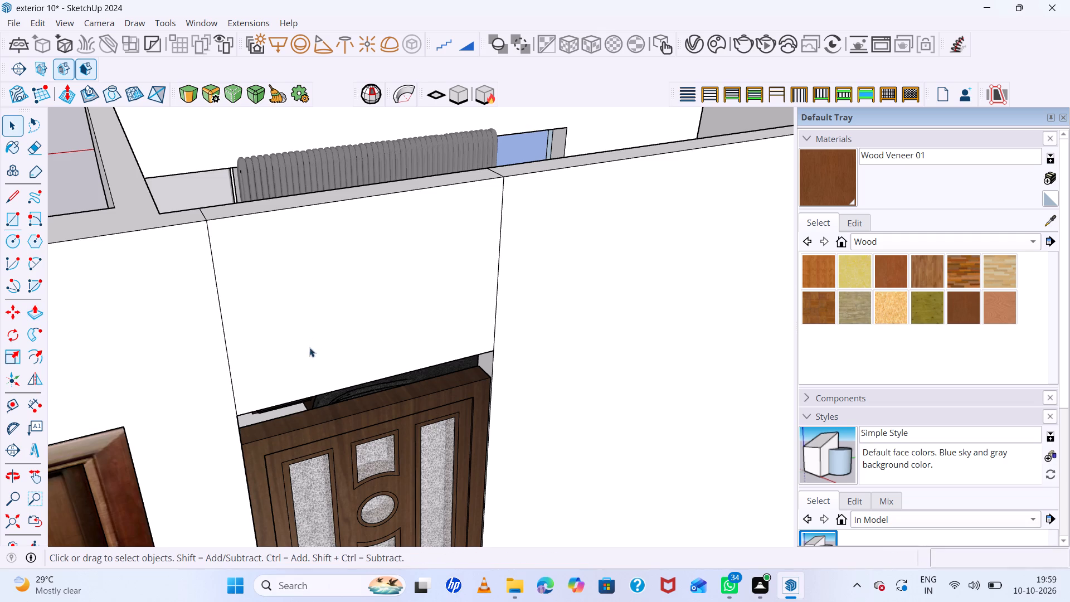
click(351, 411)
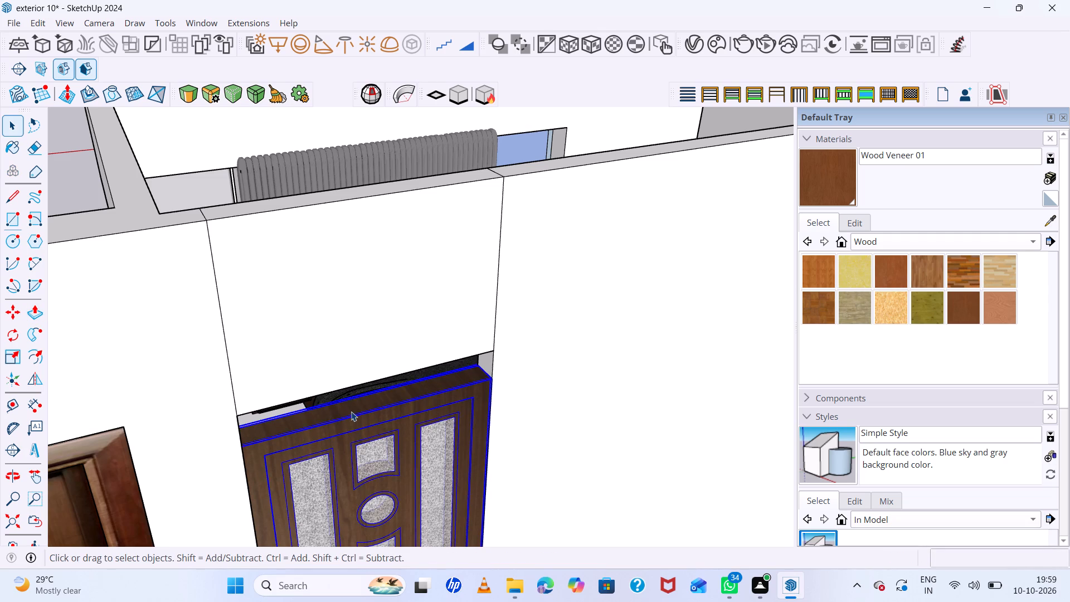
scroll(349, 394, down, 6)
middle_drag(353, 395, 288, 274)
scroll(302, 298, down, 3)
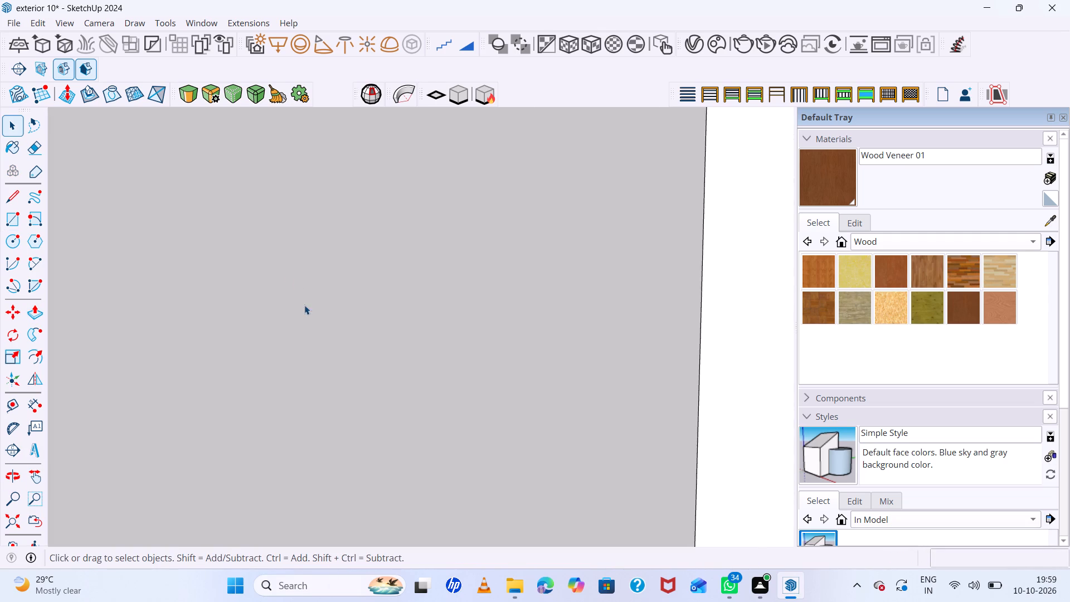
scroll(304, 305, down, 2)
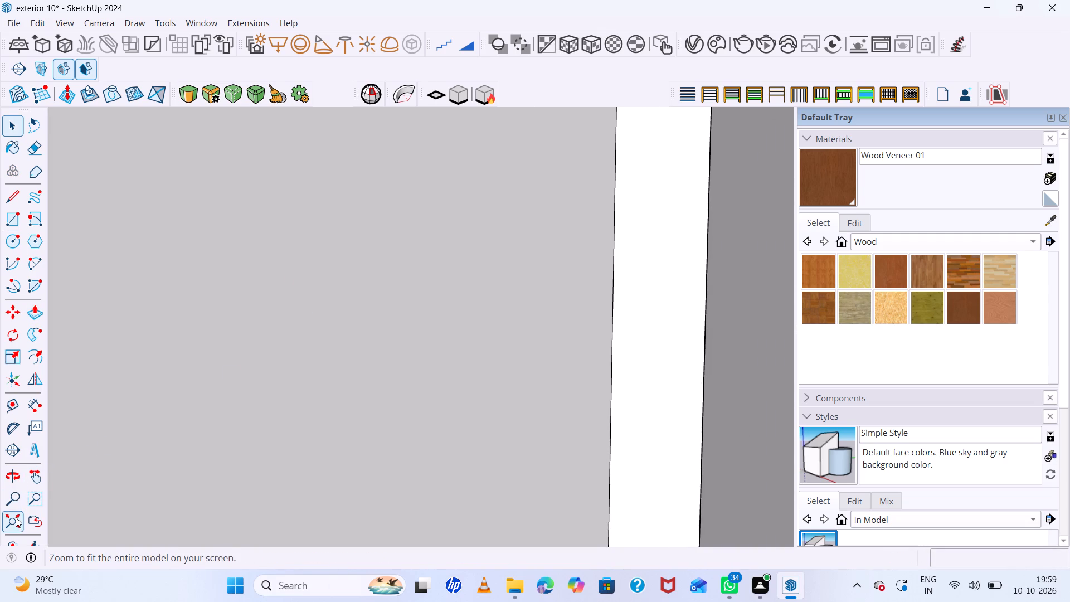
Review the upper floor's rooms, doors and furnishings from above, starting from the whole model.
click(16, 518)
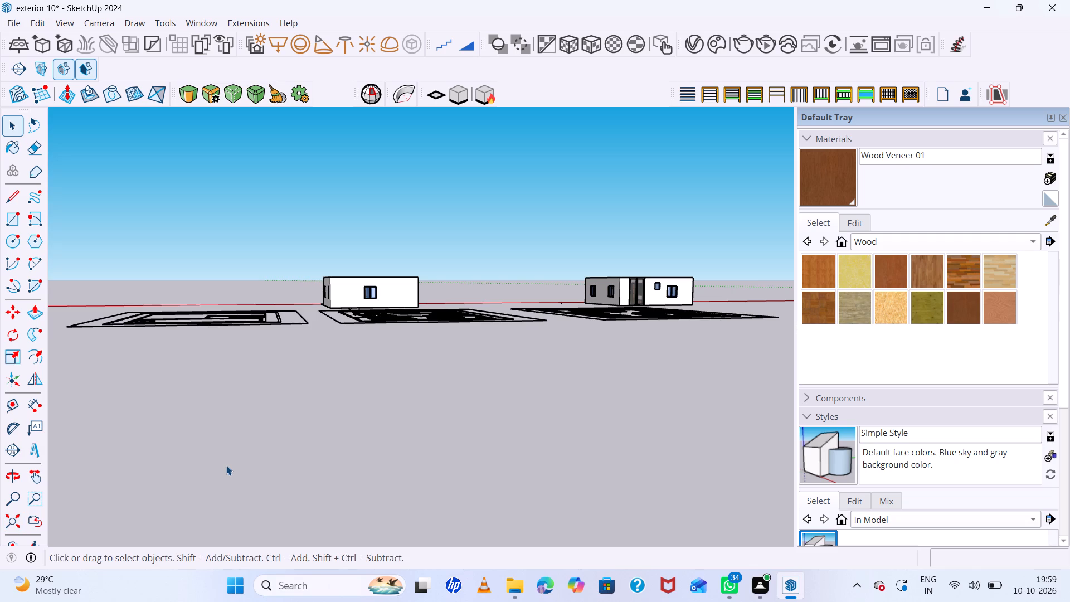
scroll(226, 465, down, 4)
scroll(415, 304, up, 13)
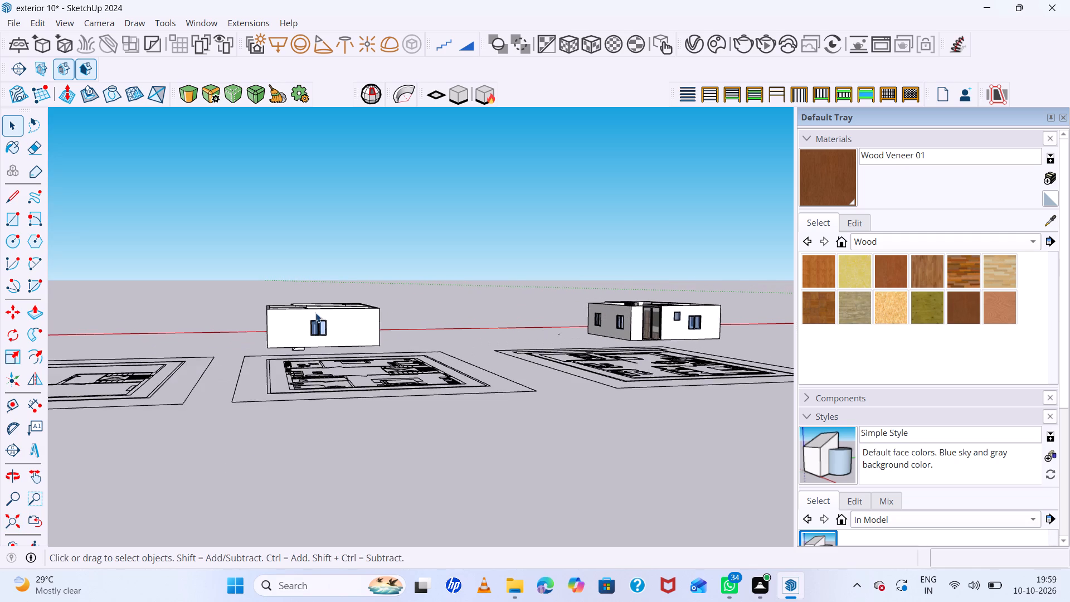
scroll(315, 313, up, 17)
middle_drag(314, 328, 366, 427)
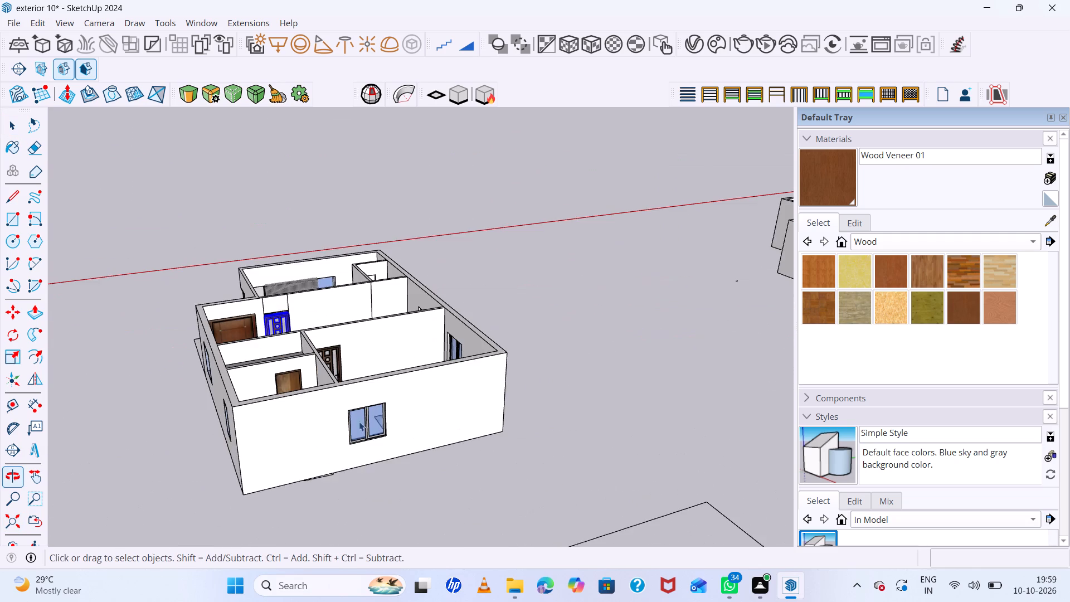
scroll(327, 383, up, 12)
middle_drag(303, 356, 365, 437)
scroll(365, 437, up, 1)
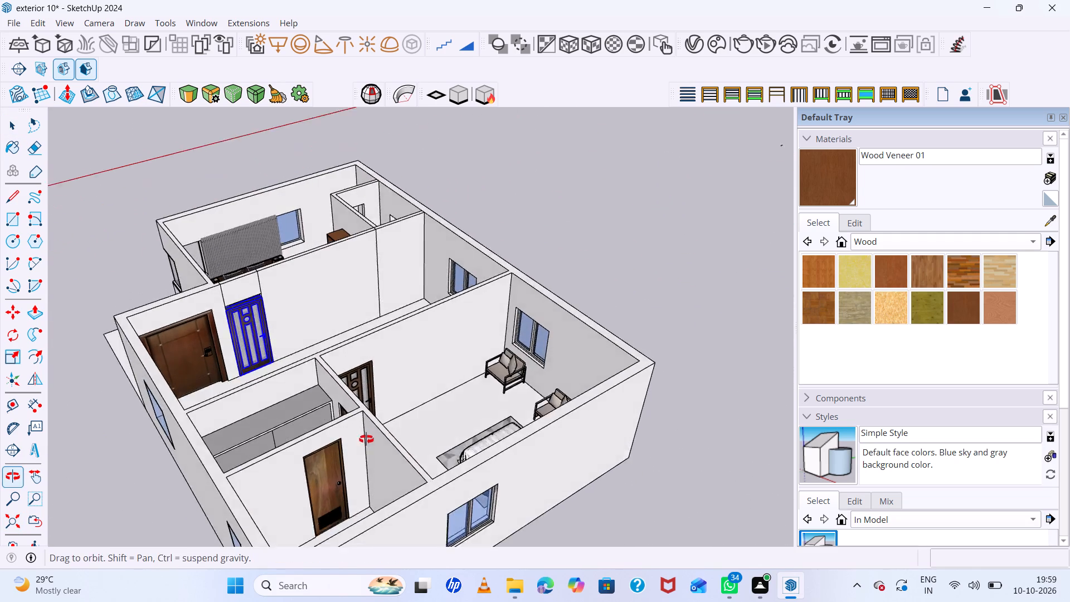
scroll(343, 420, up, 5)
scroll(338, 405, down, 7)
scroll(349, 437, up, 1)
middle_drag(349, 437, 430, 489)
scroll(288, 303, down, 7)
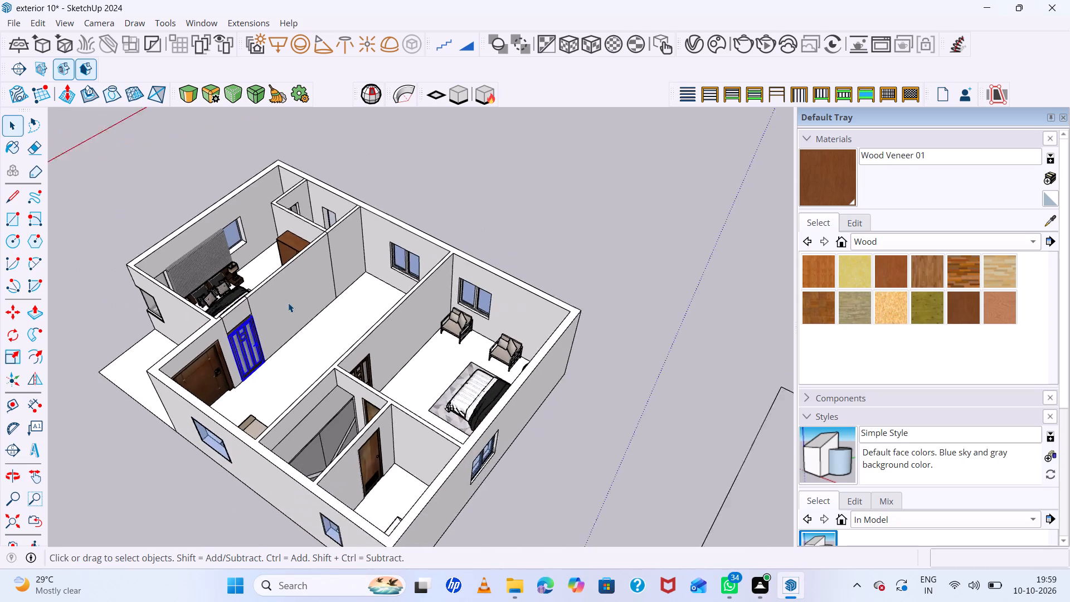
scroll(376, 381, down, 3)
middle_drag(401, 413, 542, 464)
middle_click(542, 464)
scroll(286, 322, up, 7)
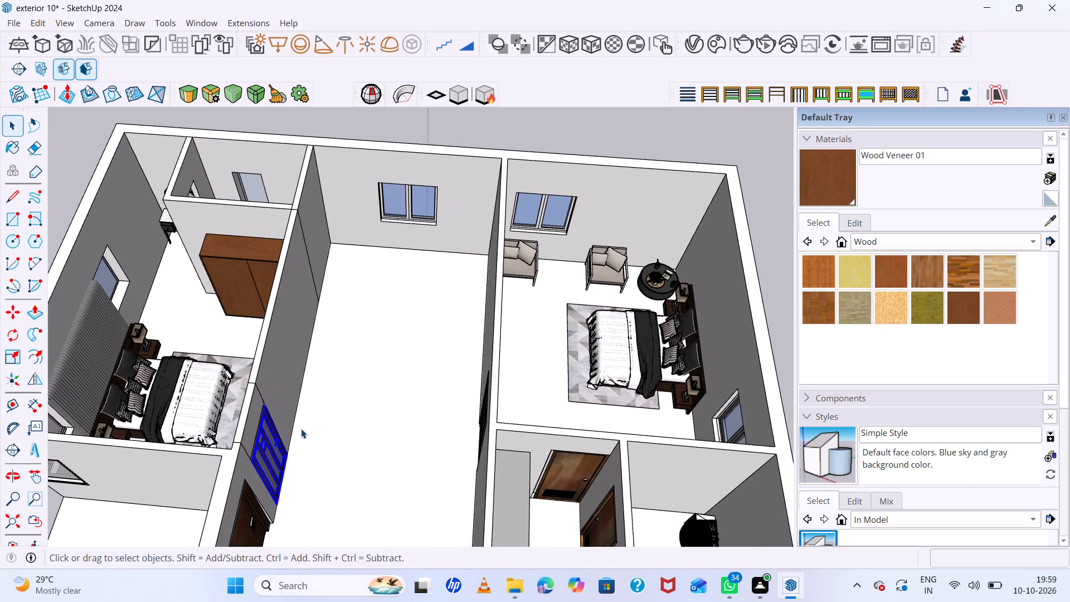
Examine the selected bedroom door up close from the hall, including its top edge and handle side.
middle_drag(297, 426, 239, 409)
scroll(241, 409, up, 19)
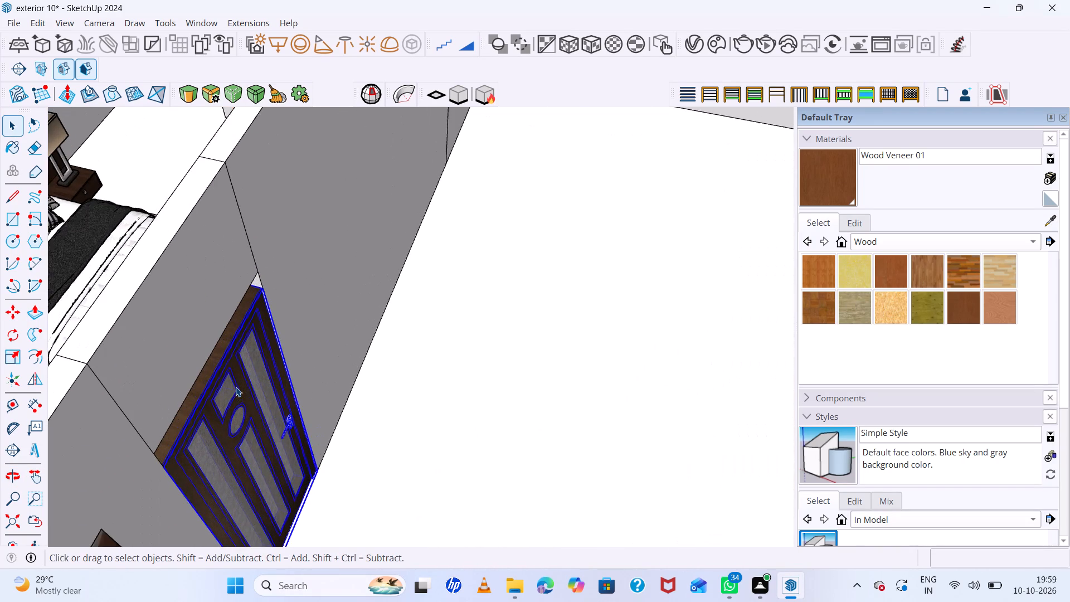
middle_drag(236, 387, 323, 358)
scroll(216, 416, up, 10)
middle_drag(215, 402, 136, 353)
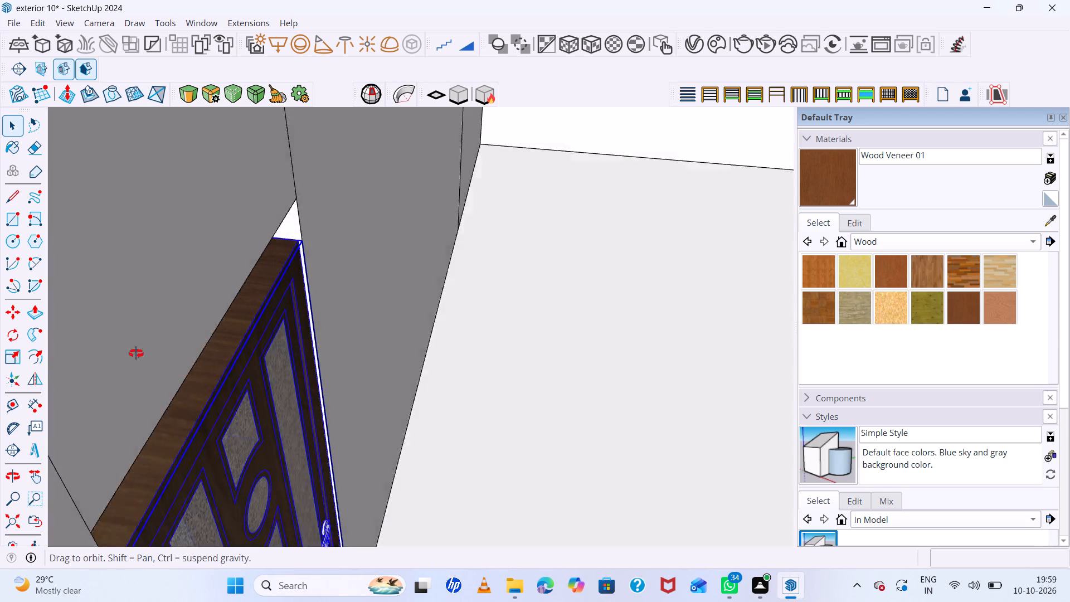
middle_drag(136, 353, 53, 308)
middle_drag(295, 239, 251, 187)
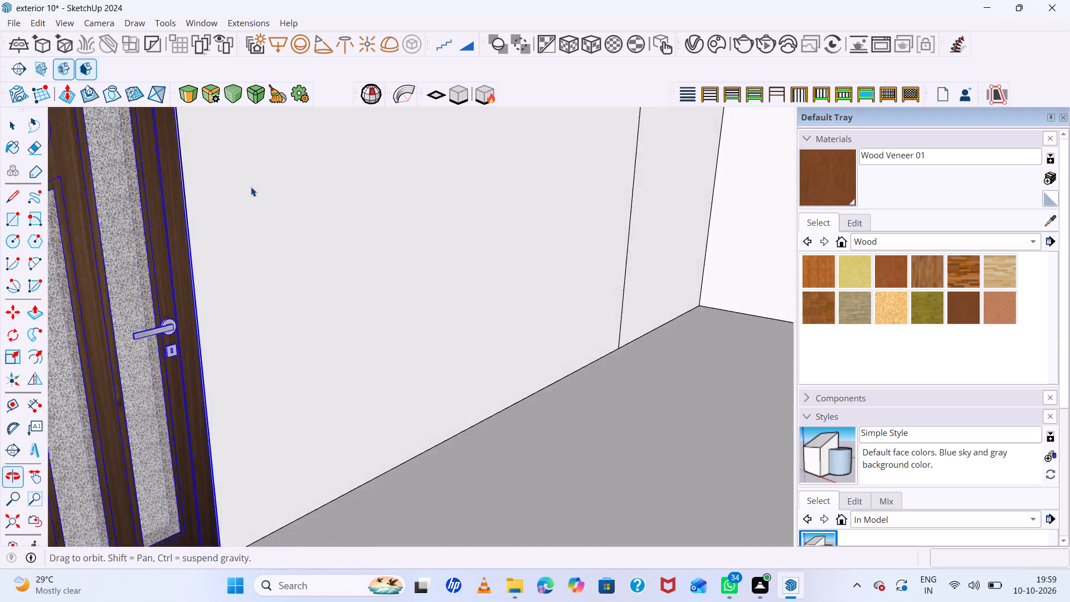
scroll(251, 187, up, 1)
scroll(306, 288, down, 14)
scroll(358, 354, down, 4)
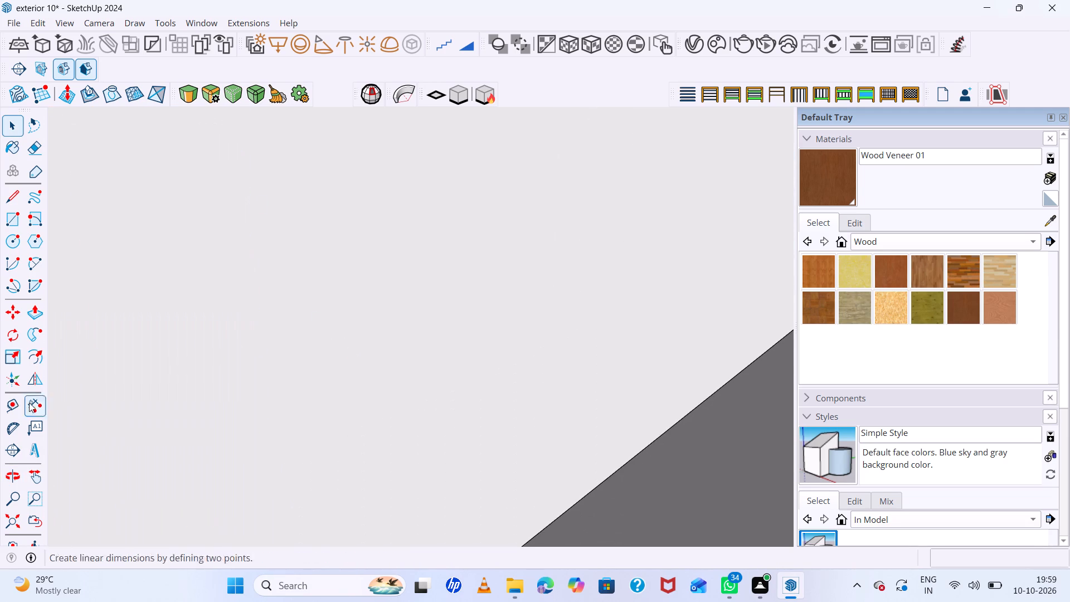
Return to the upper floor from the full model view and inspect the joint between the door's top and the wall.
click(13, 514)
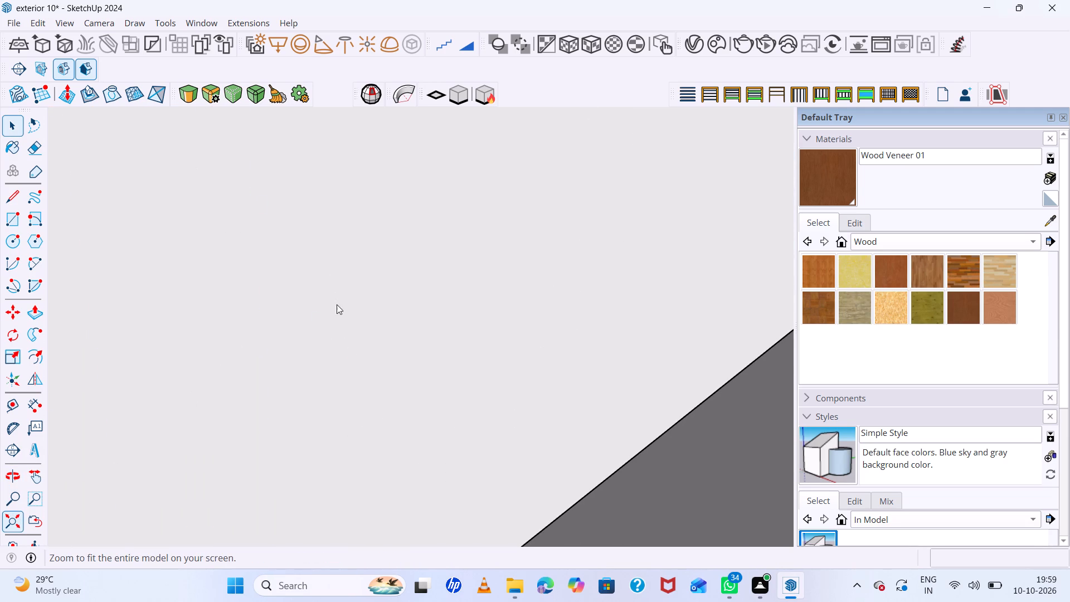
scroll(309, 153, up, 14)
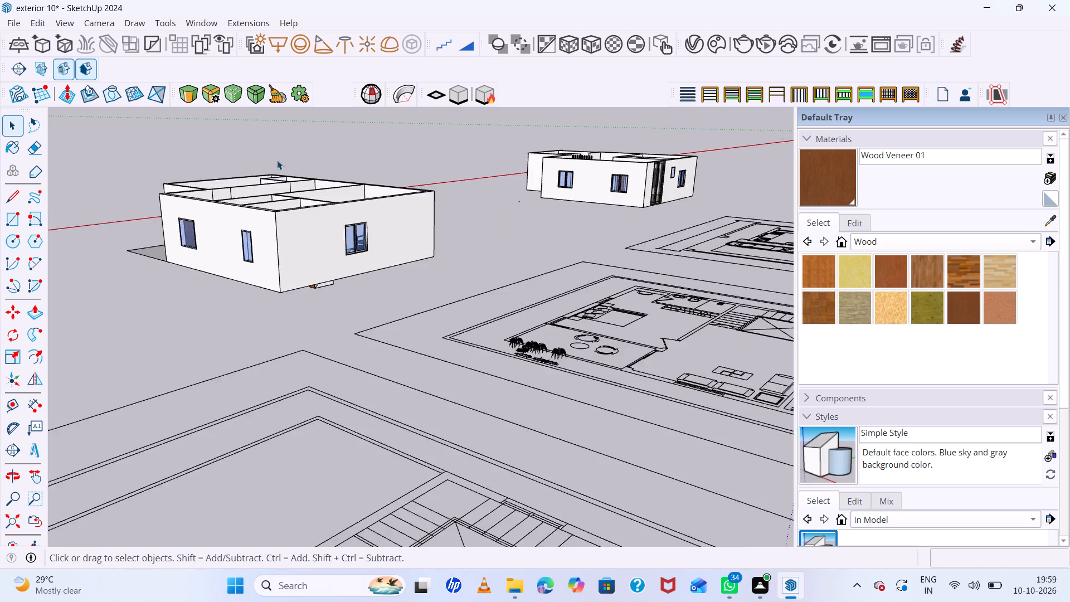
scroll(277, 160, up, 12)
scroll(257, 217, down, 7)
middle_drag(252, 260, 252, 273)
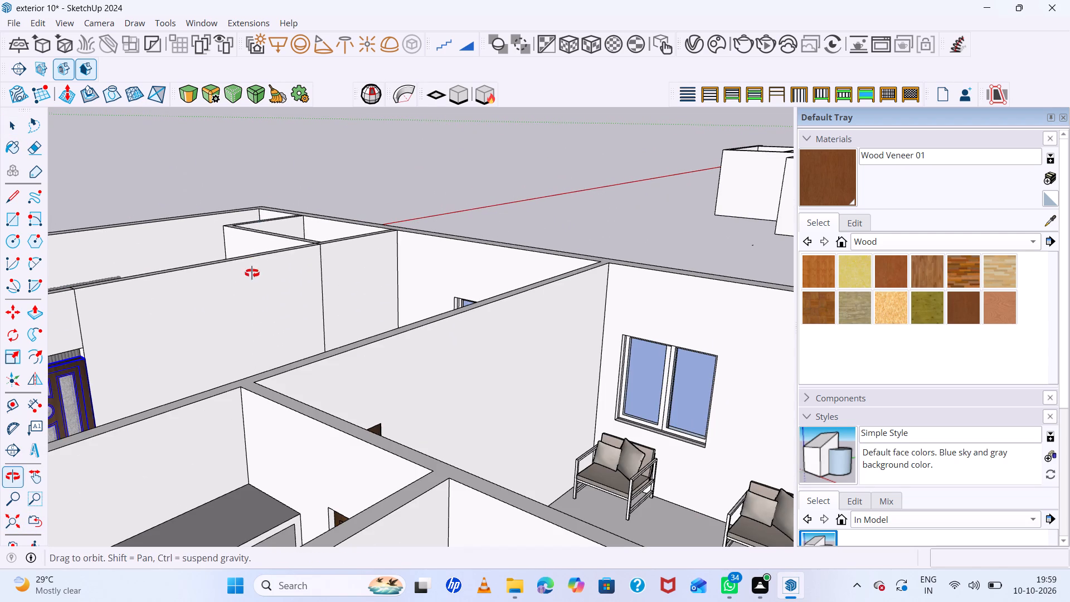
middle_drag(252, 273, 252, 290)
scroll(317, 207, down, 6)
scroll(156, 333, up, 14)
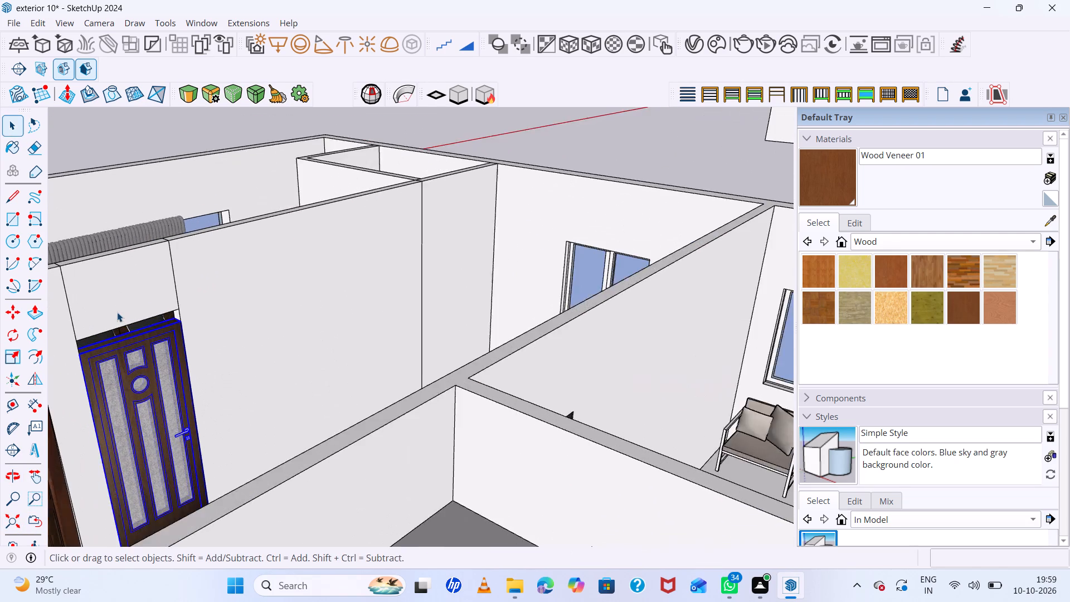
scroll(117, 312, up, 10)
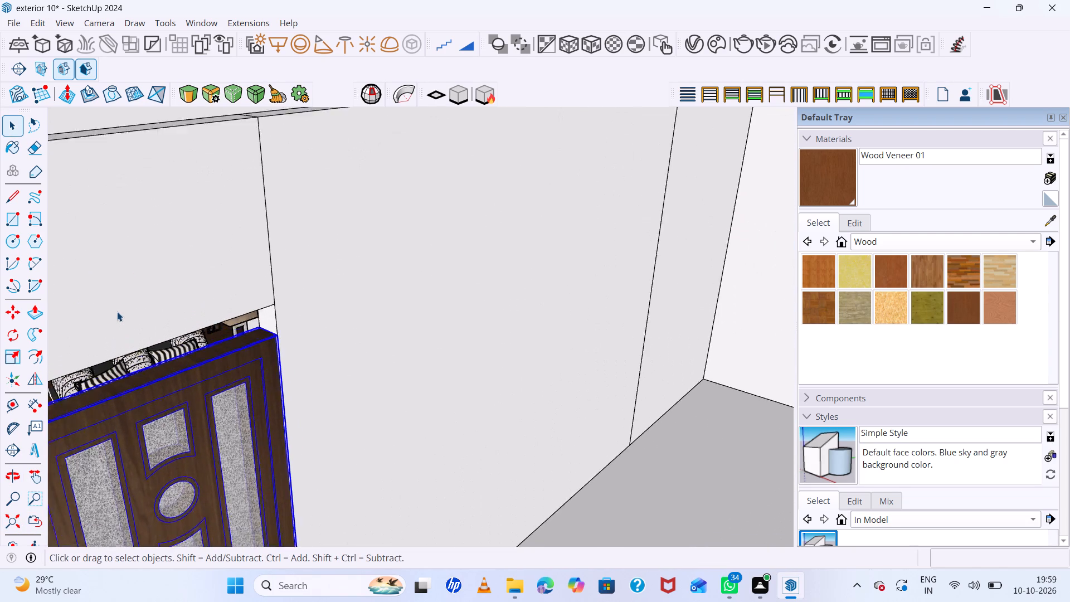
scroll(117, 312, up, 2)
middle_drag(117, 312, 117, 250)
middle_drag(118, 246, 118, 239)
middle_drag(118, 237, 121, 176)
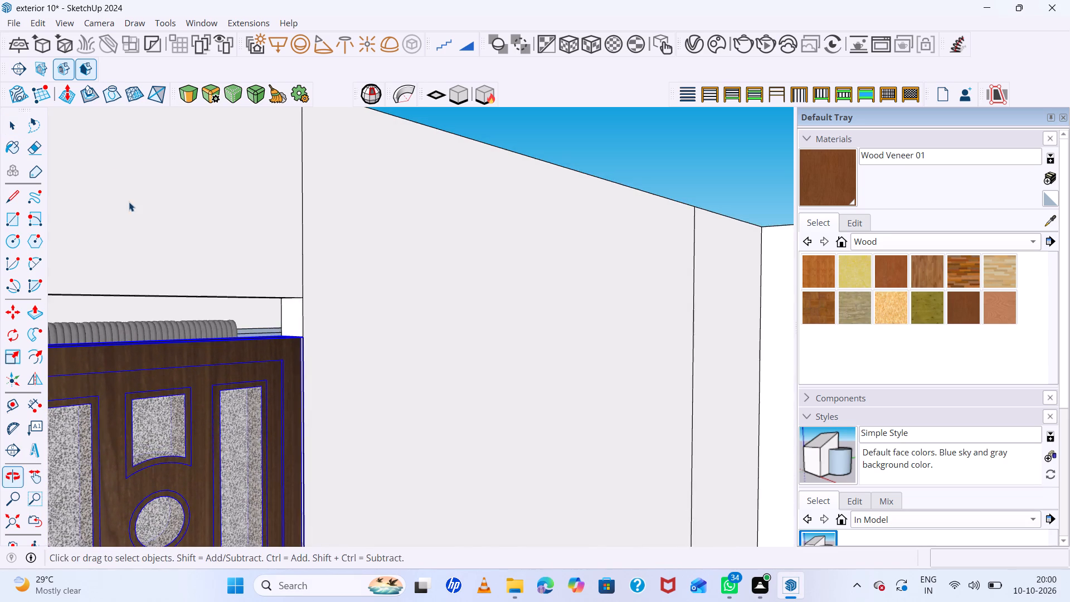
middle_drag(150, 275, 163, 205)
scroll(224, 288, up, 6)
scroll(226, 290, down, 2)
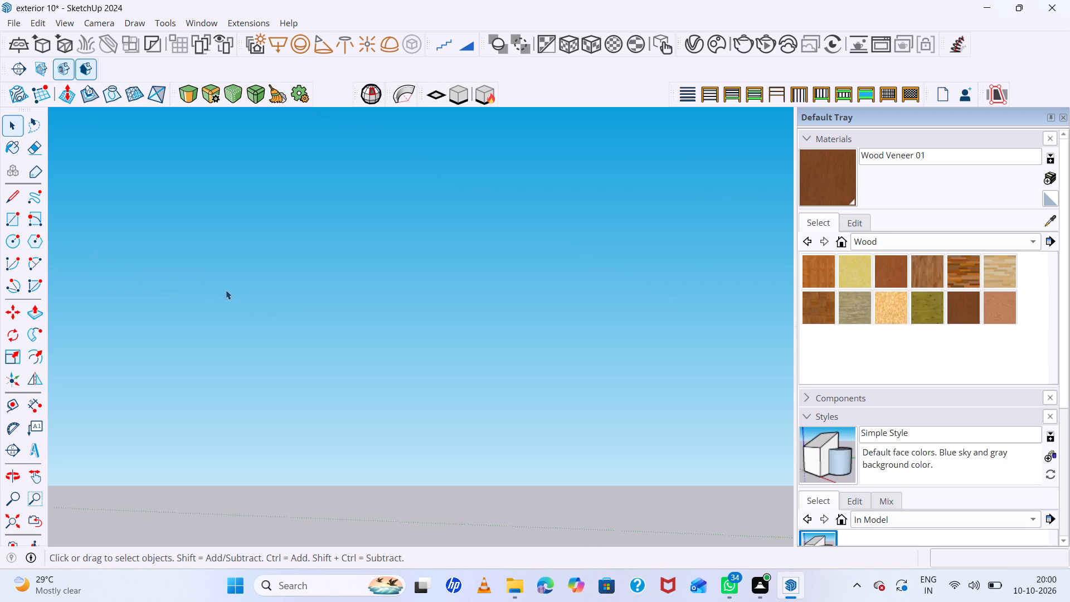
scroll(226, 290, down, 4)
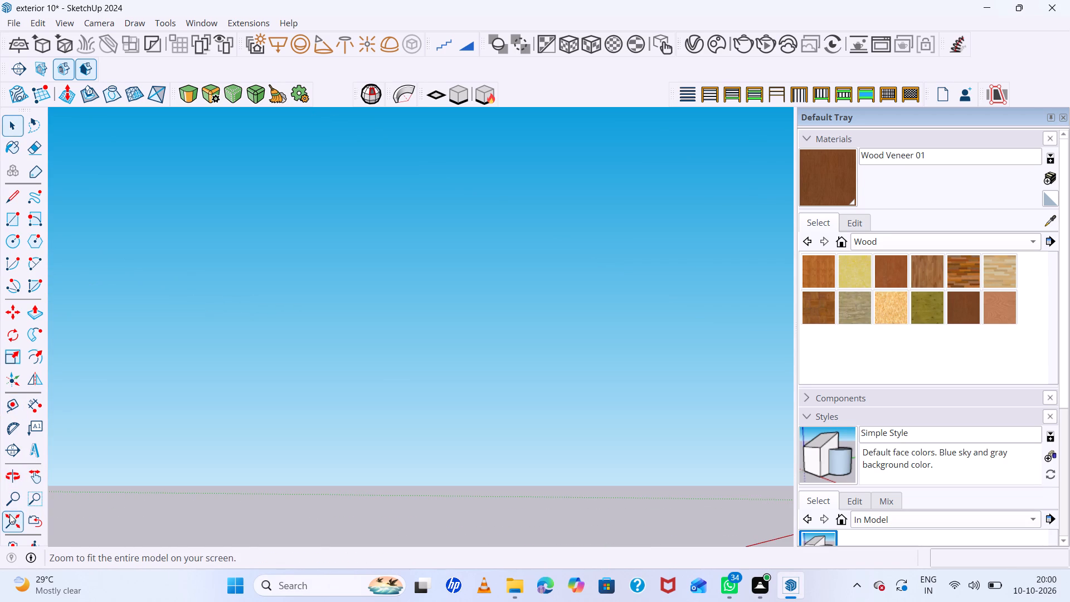
Scale the hall-side bedroom door taller so its top edge meets the underside of the wall piece above.
click(9, 514)
click(12, 528)
scroll(280, 353, up, 6)
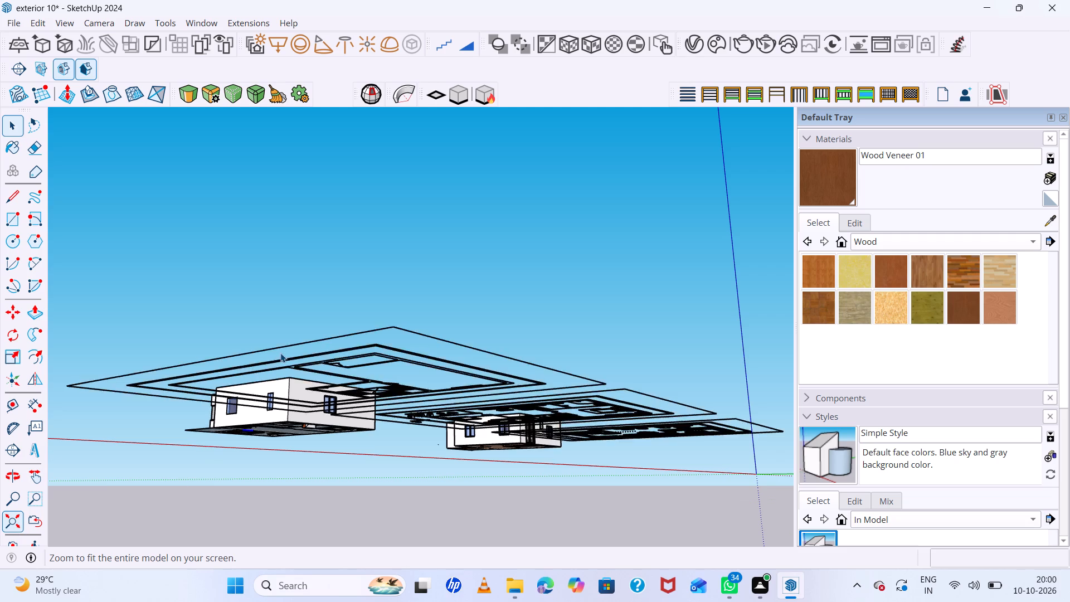
scroll(280, 353, down, 7)
middle_drag(282, 357, 301, 424)
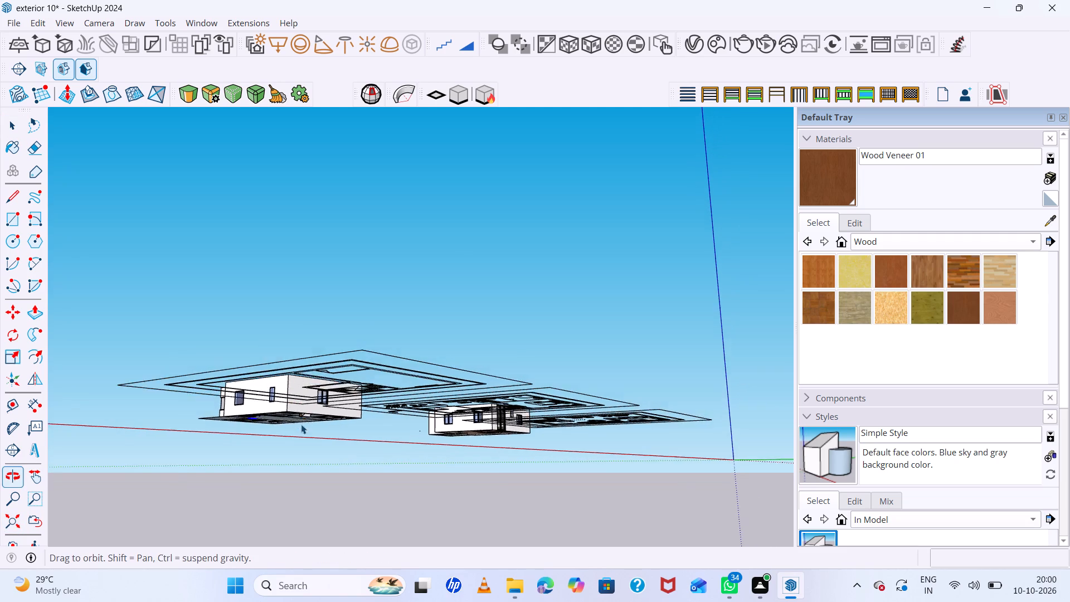
scroll(296, 370, up, 14)
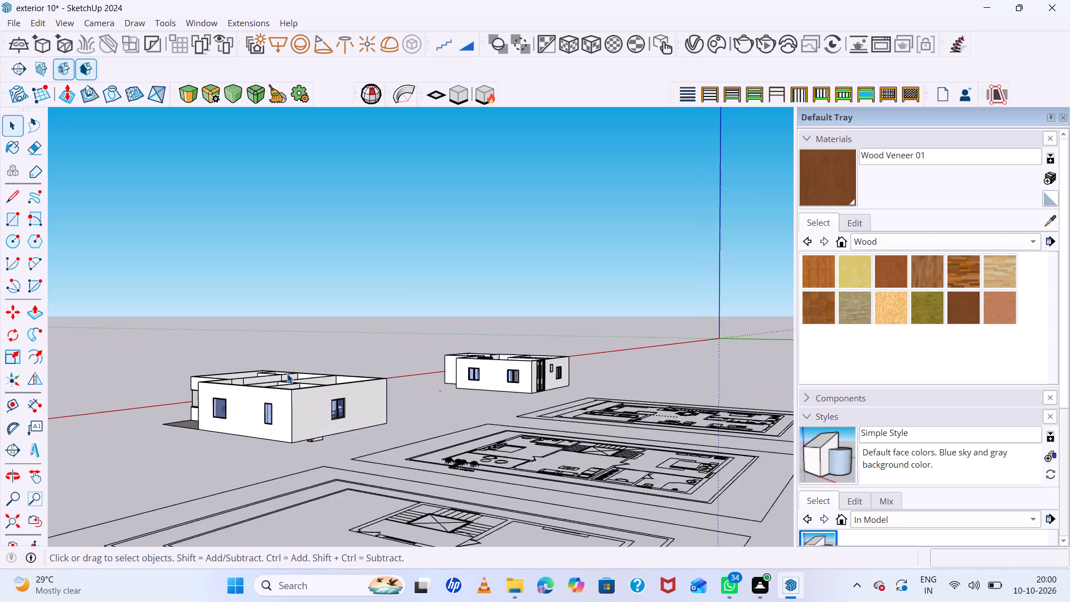
scroll(258, 377, up, 18)
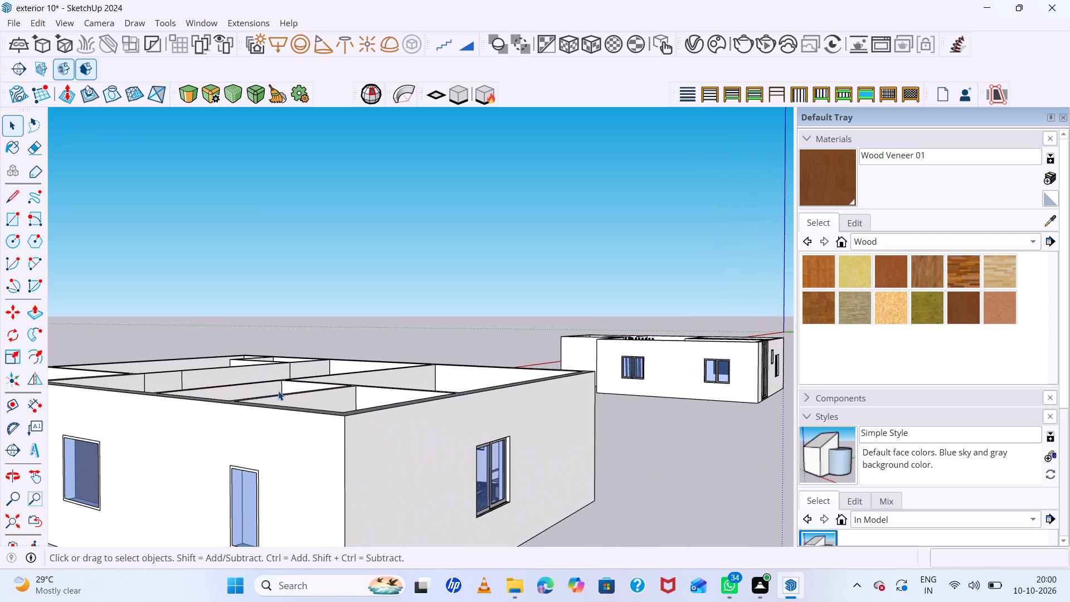
scroll(249, 386, up, 1)
middle_drag(249, 386, 253, 400)
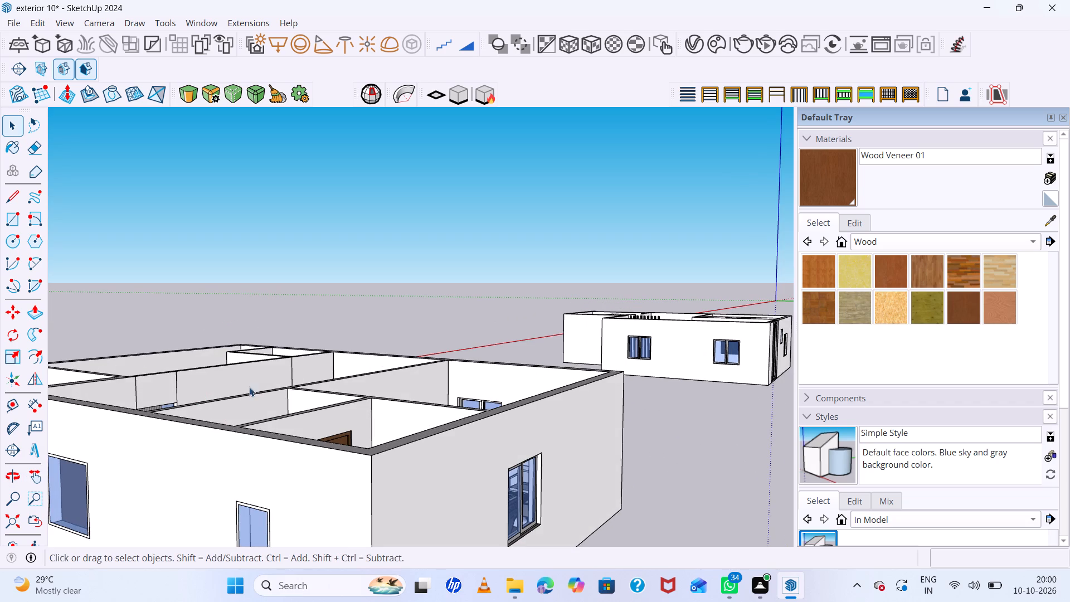
scroll(255, 390, up, 7)
middle_drag(245, 397, 242, 415)
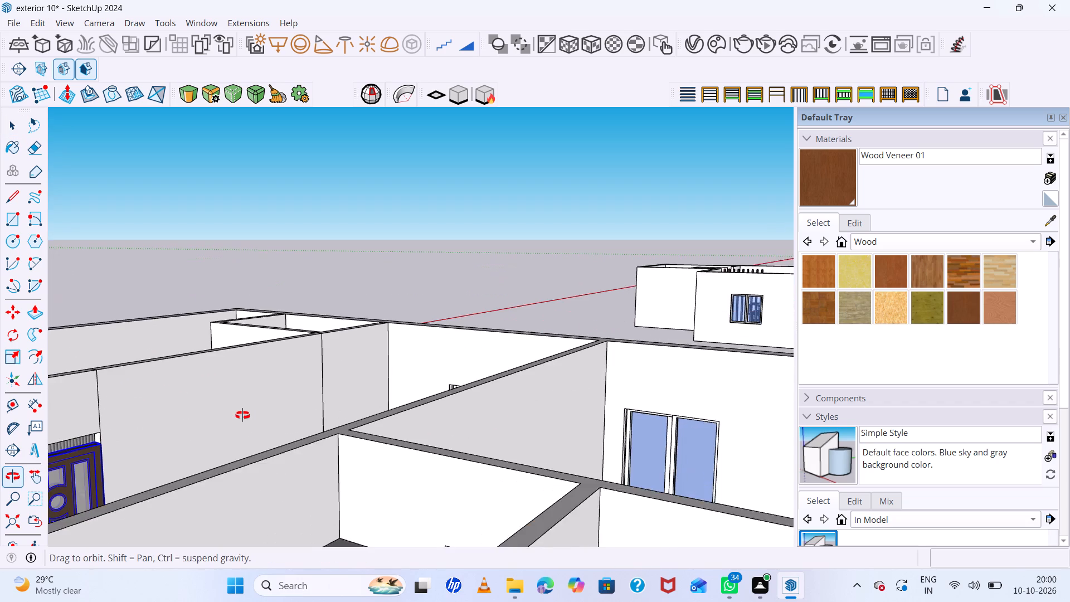
middle_drag(242, 415, 242, 420)
scroll(86, 470, up, 15)
scroll(173, 426, down, 6)
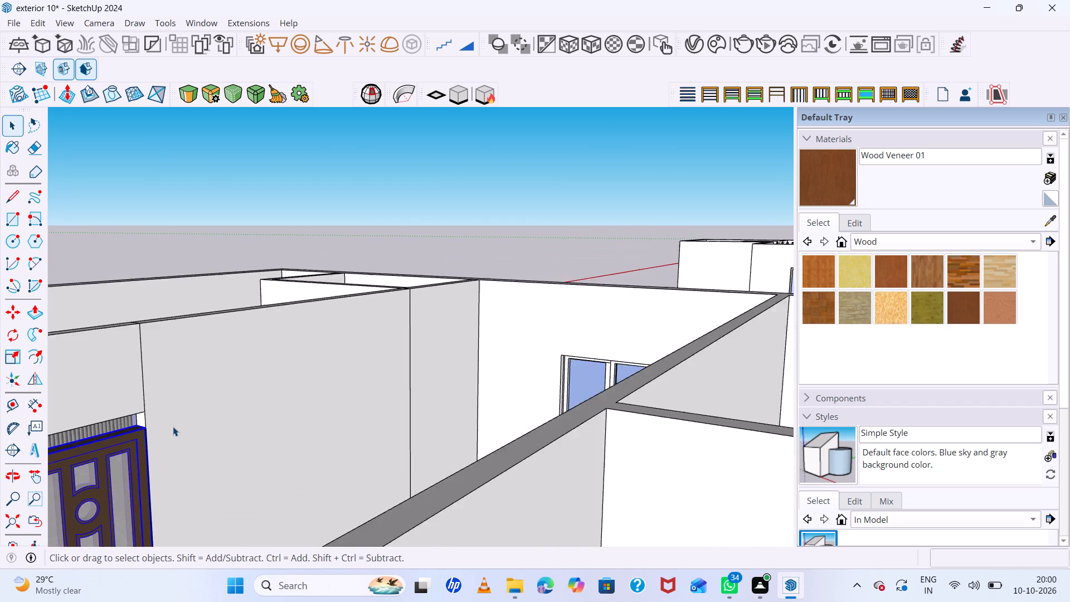
scroll(173, 426, down, 5)
scroll(175, 426, up, 1)
scroll(175, 426, down, 3)
scroll(152, 435, up, 4)
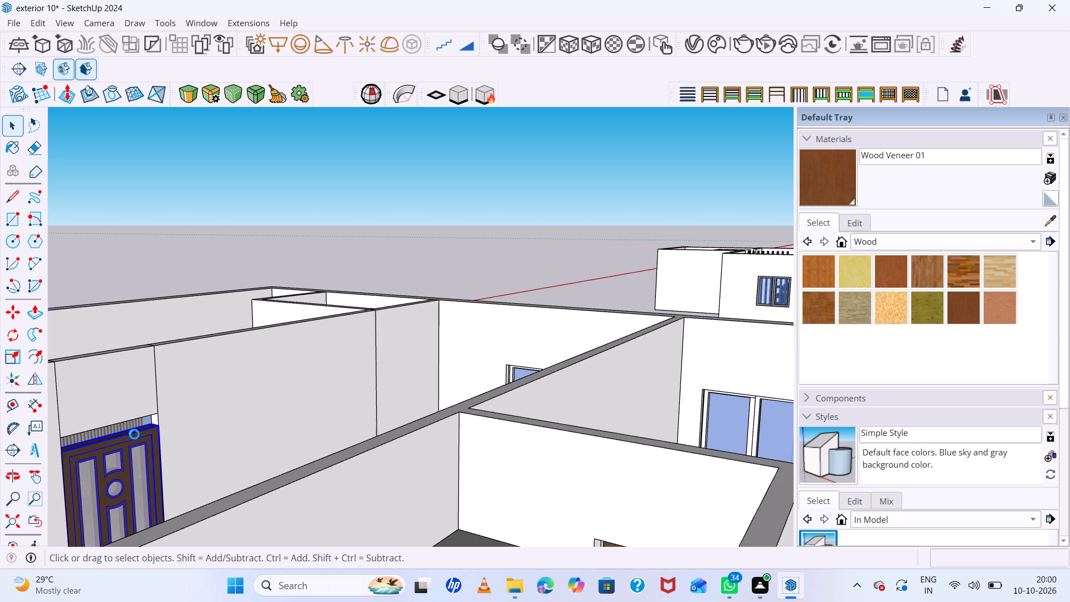
scroll(134, 434, up, 2)
middle_drag(128, 430, 119, 404)
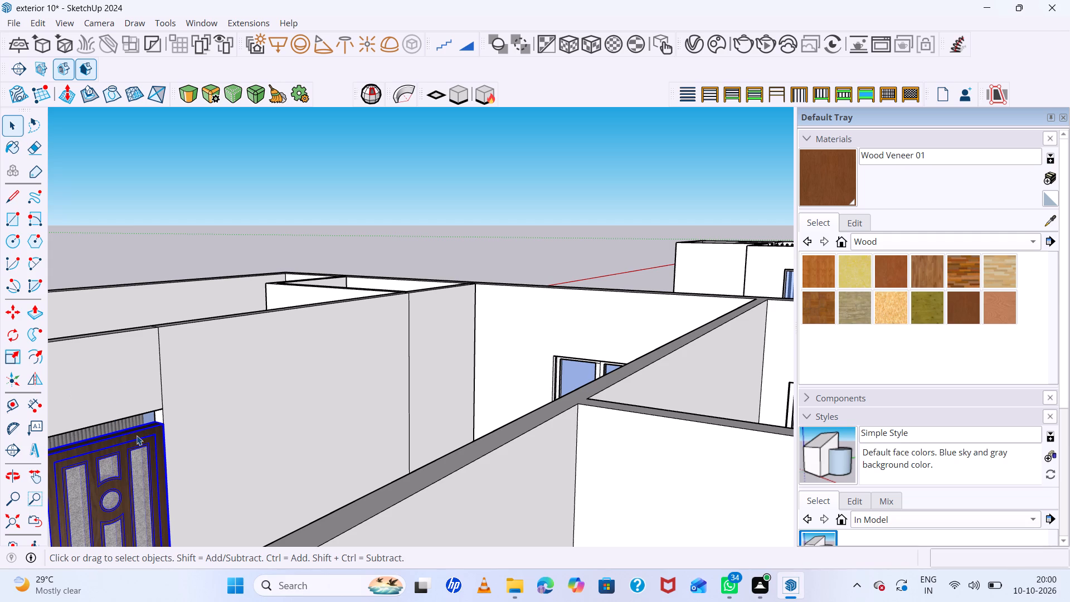
key(s)
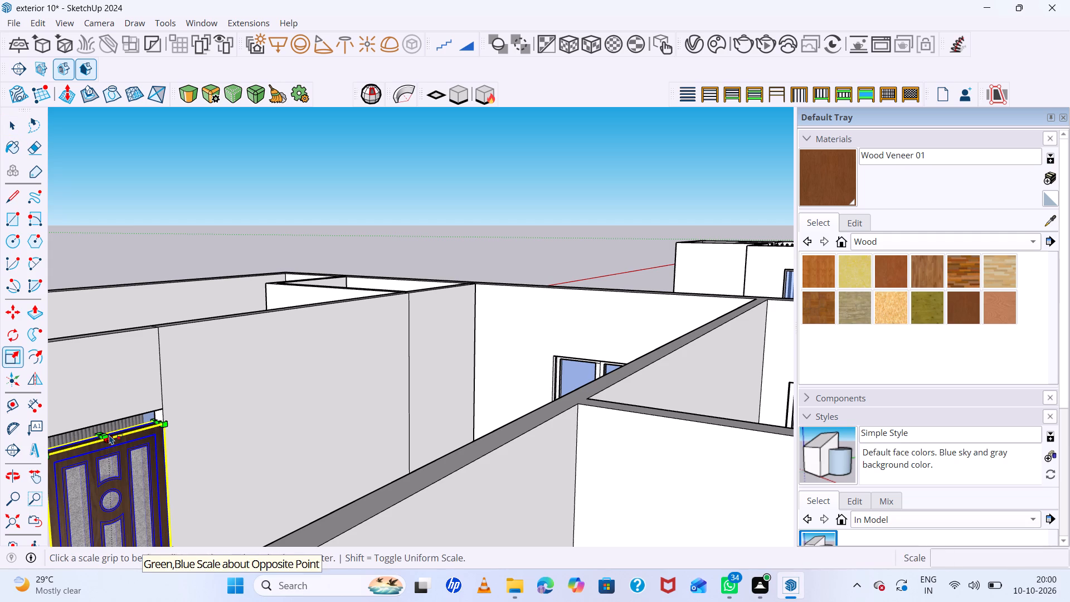
click(109, 435)
click(103, 419)
key(space)
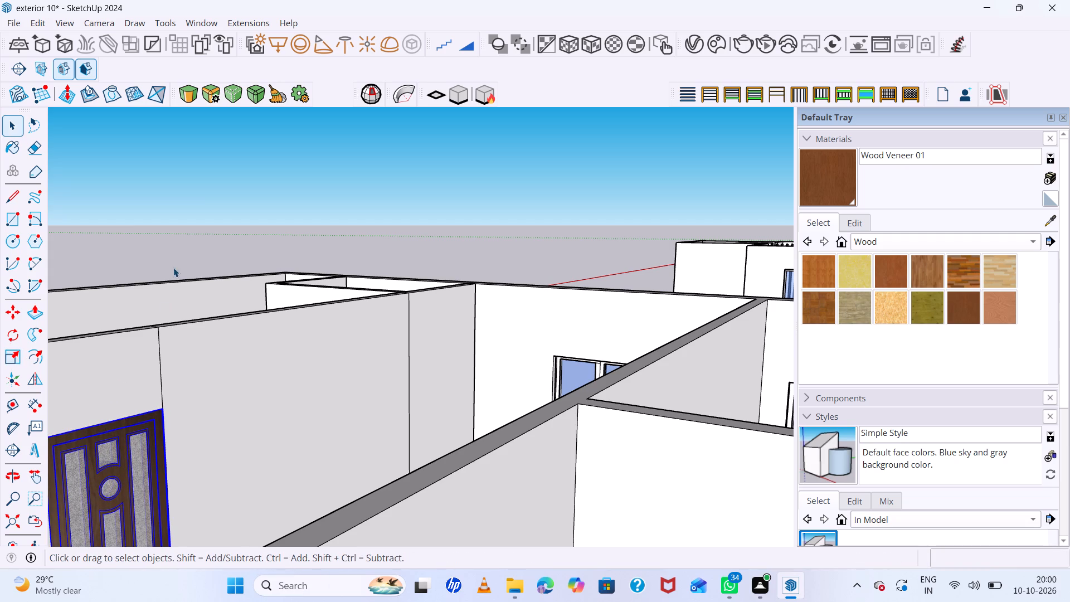
click(184, 200)
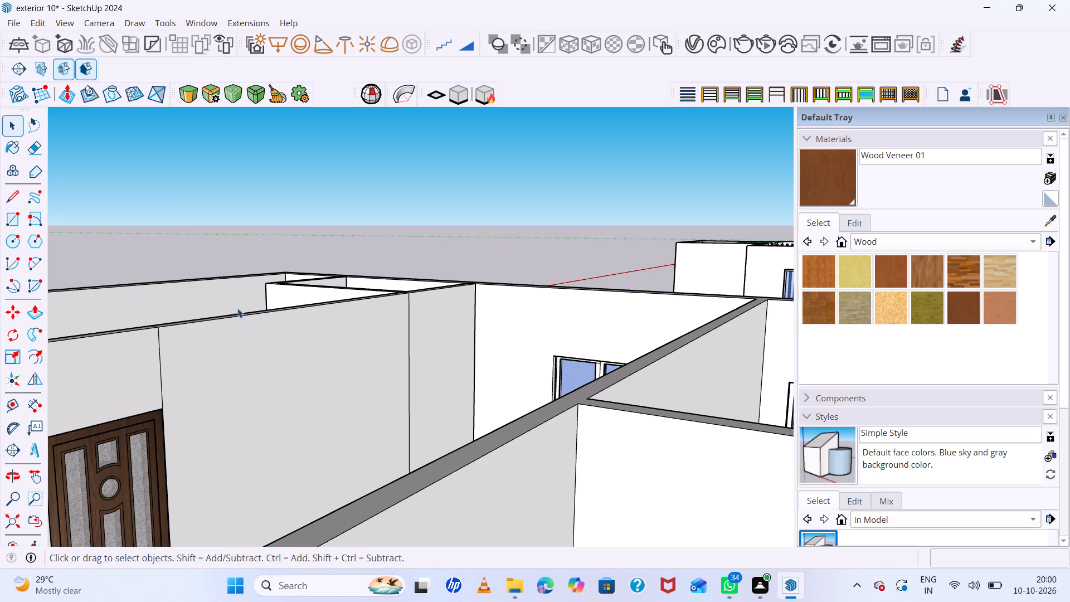
Erase the two vertical seam lines on the hall wall at either side of the piece above the bedroom door.
scroll(159, 292, down, 10)
middle_drag(192, 323, 193, 358)
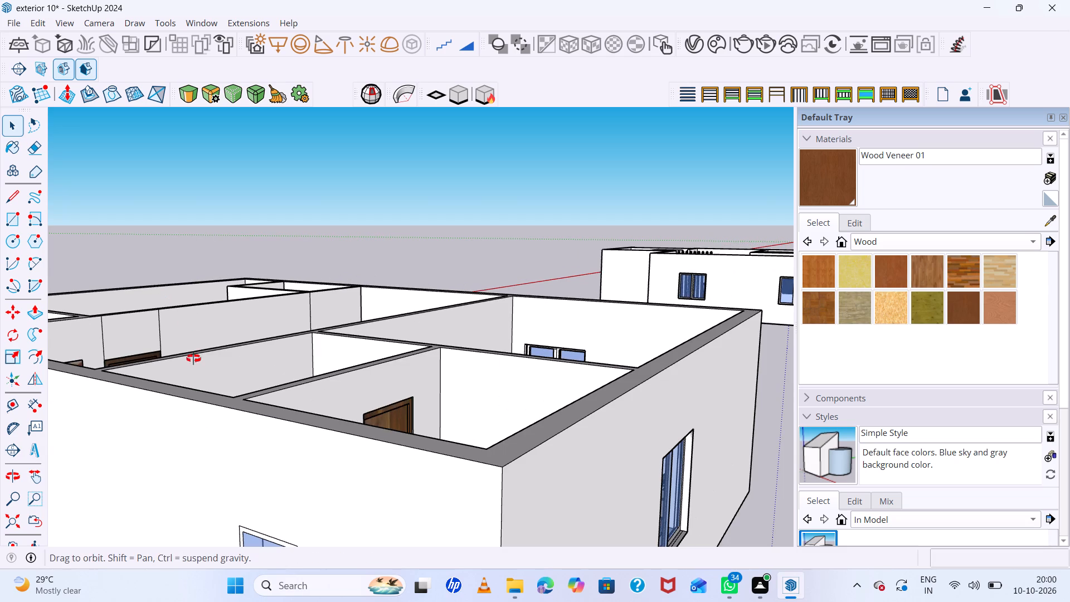
middle_drag(193, 358, 196, 377)
key(space)
key(e)
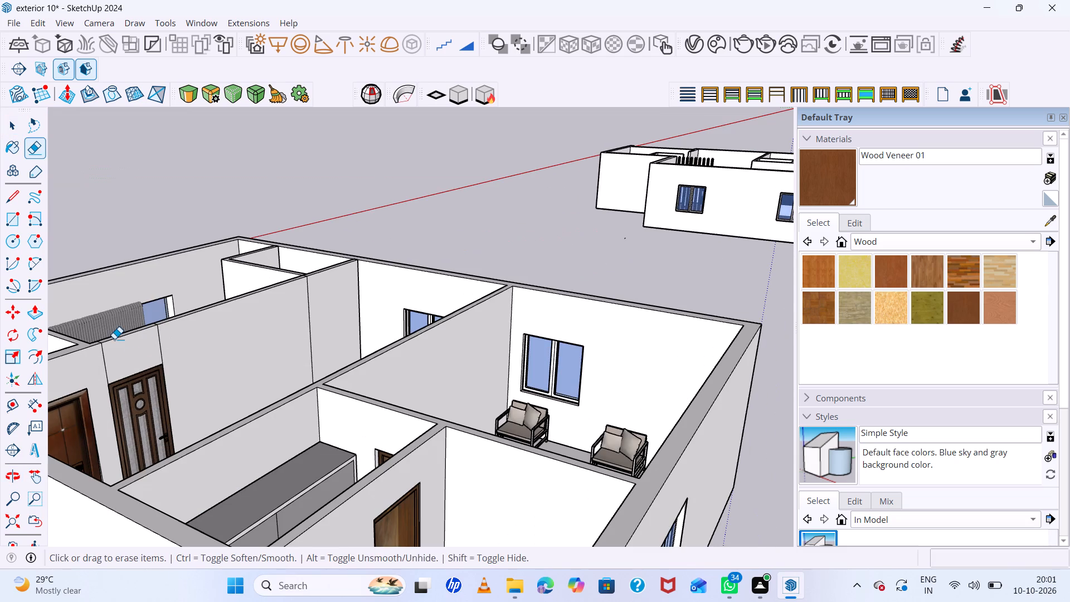
click(160, 342)
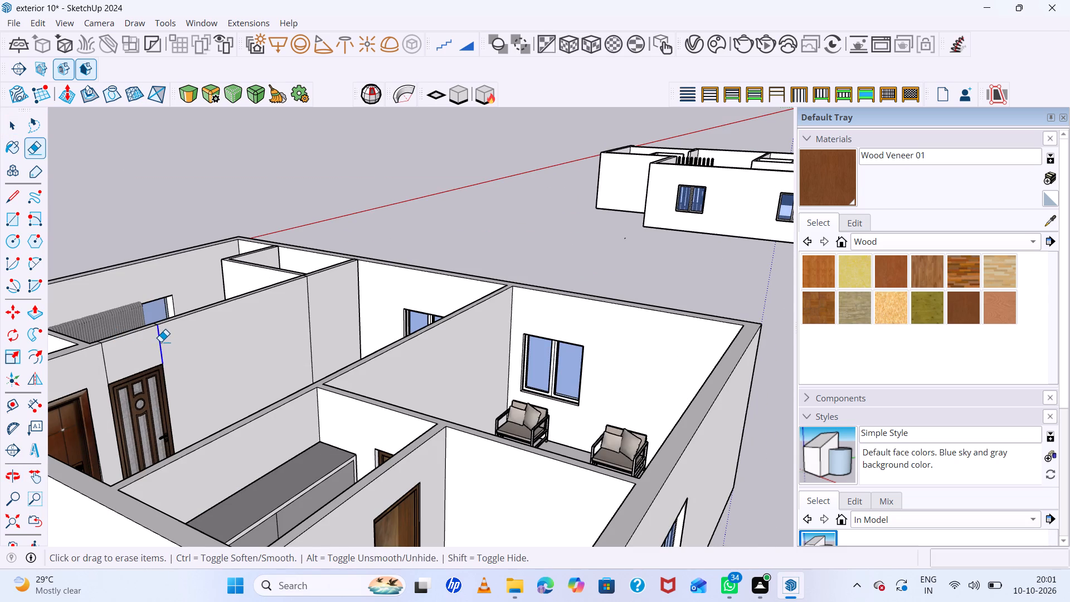
click(104, 358)
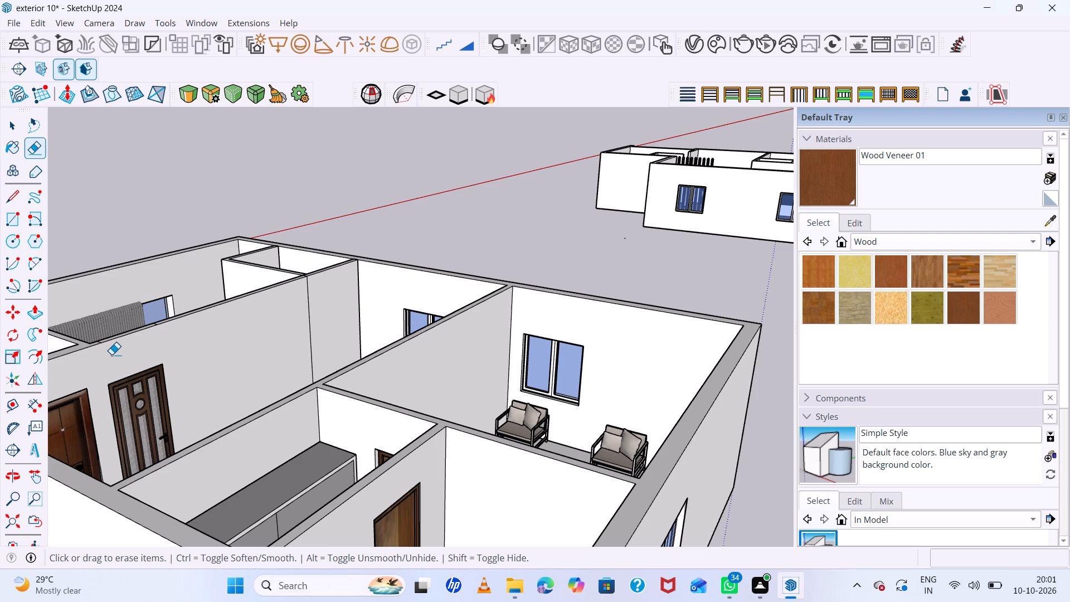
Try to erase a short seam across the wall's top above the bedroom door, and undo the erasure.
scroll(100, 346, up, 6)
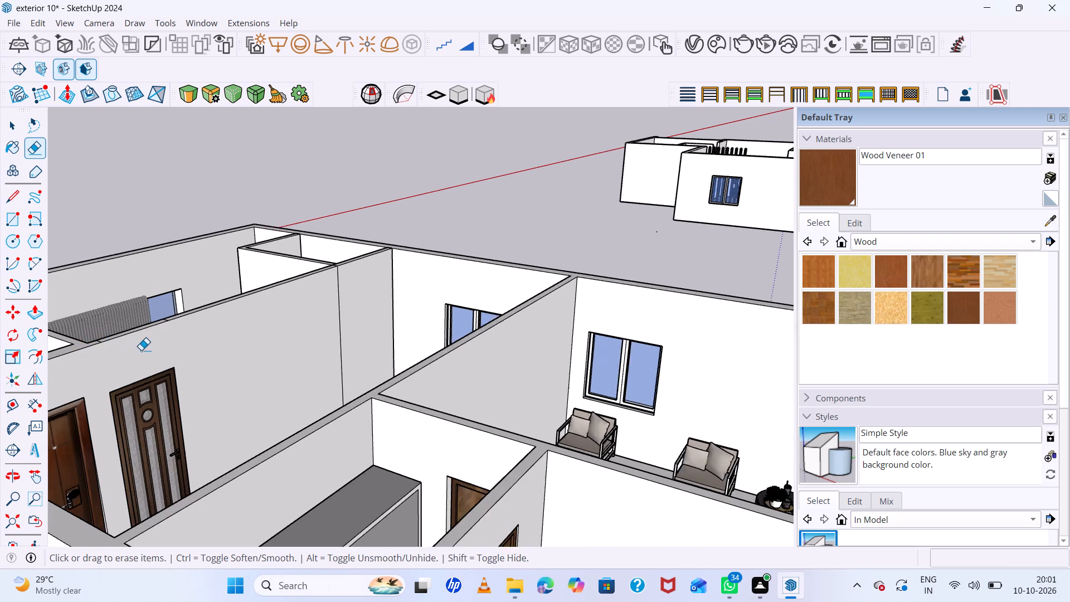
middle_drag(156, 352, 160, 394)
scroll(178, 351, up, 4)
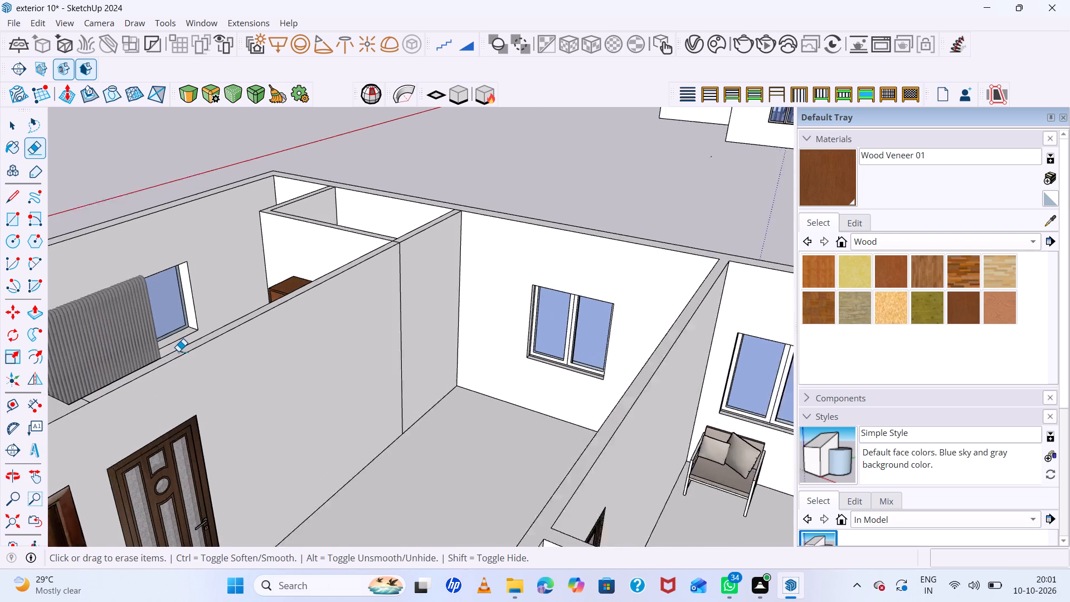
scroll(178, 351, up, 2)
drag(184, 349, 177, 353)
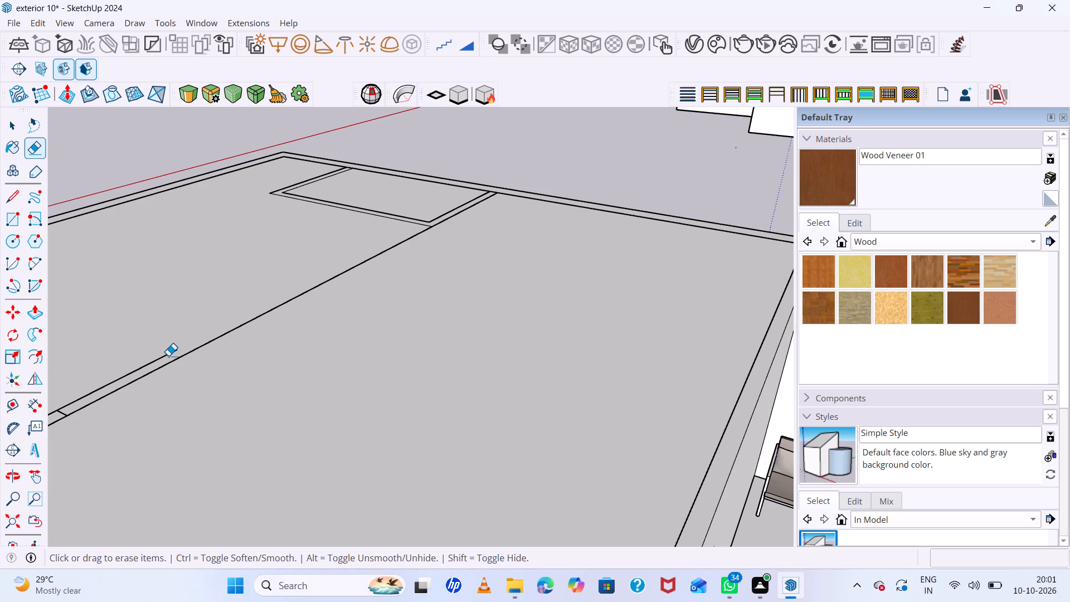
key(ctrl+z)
Erase the two short seam lines crossing the top of the hall wall above the bedroom door.
scroll(223, 310, up, 7)
scroll(215, 313, down, 10)
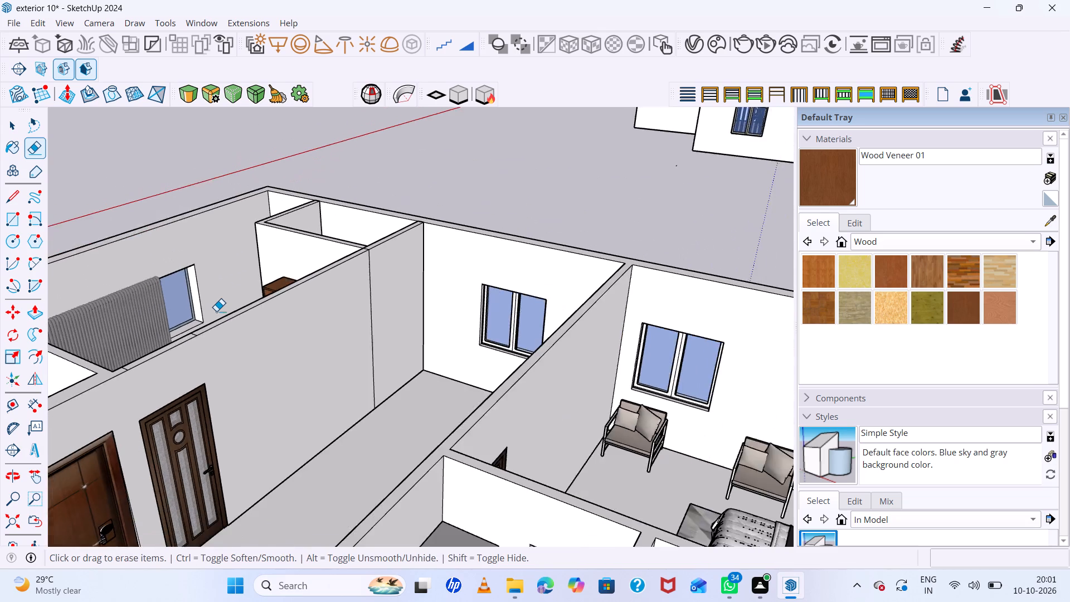
scroll(216, 311, down, 5)
middle_drag(237, 353, 257, 393)
scroll(237, 353, up, 1)
scroll(192, 380, up, 7)
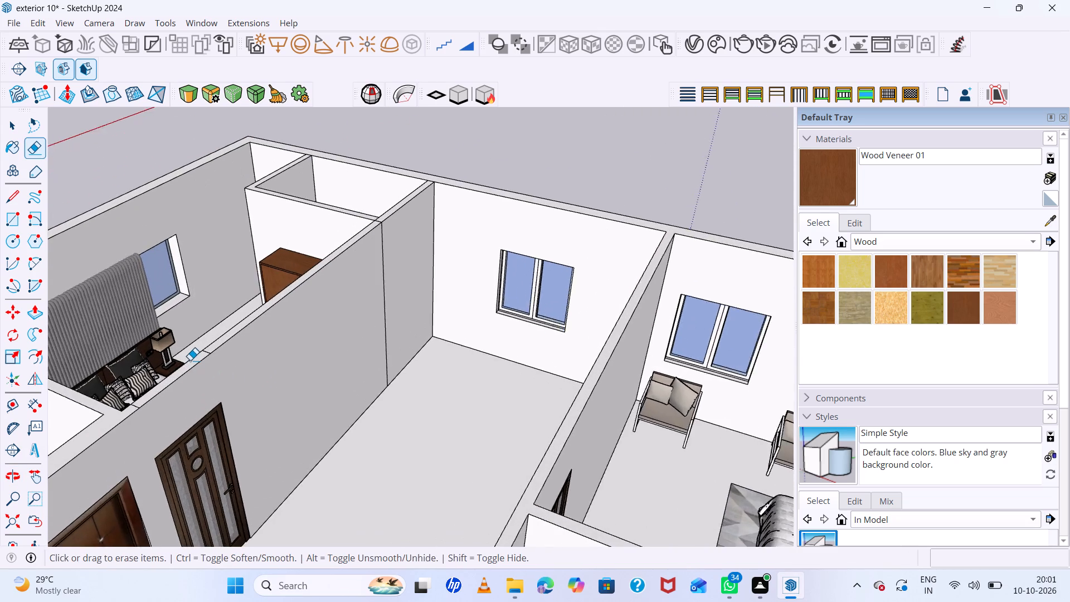
scroll(190, 360, up, 6)
click(215, 346)
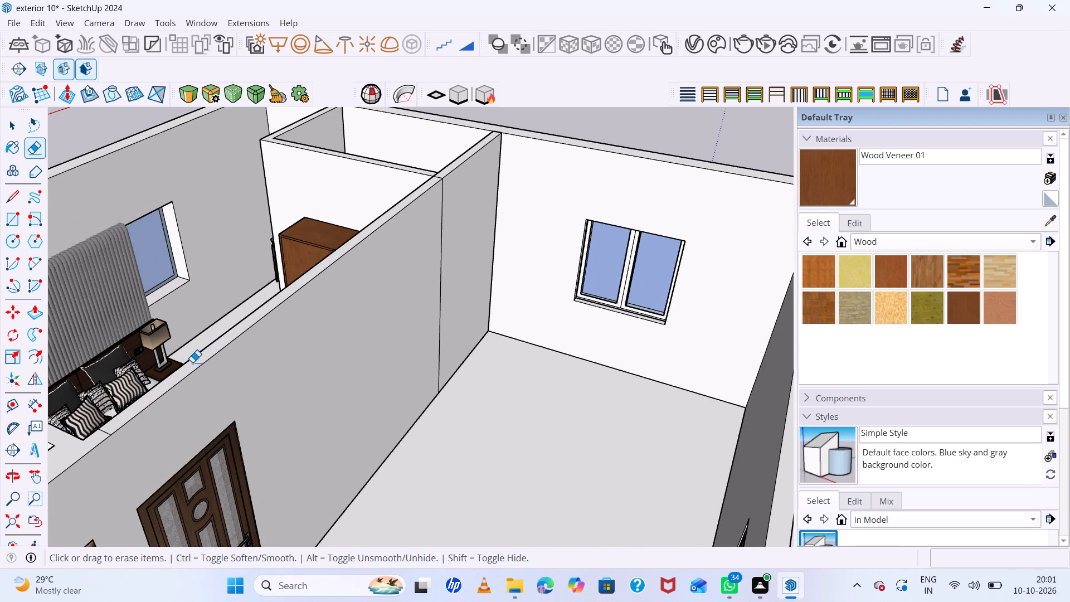
scroll(189, 366, down, 6)
scroll(227, 390, down, 12)
middle_drag(276, 402, 341, 417)
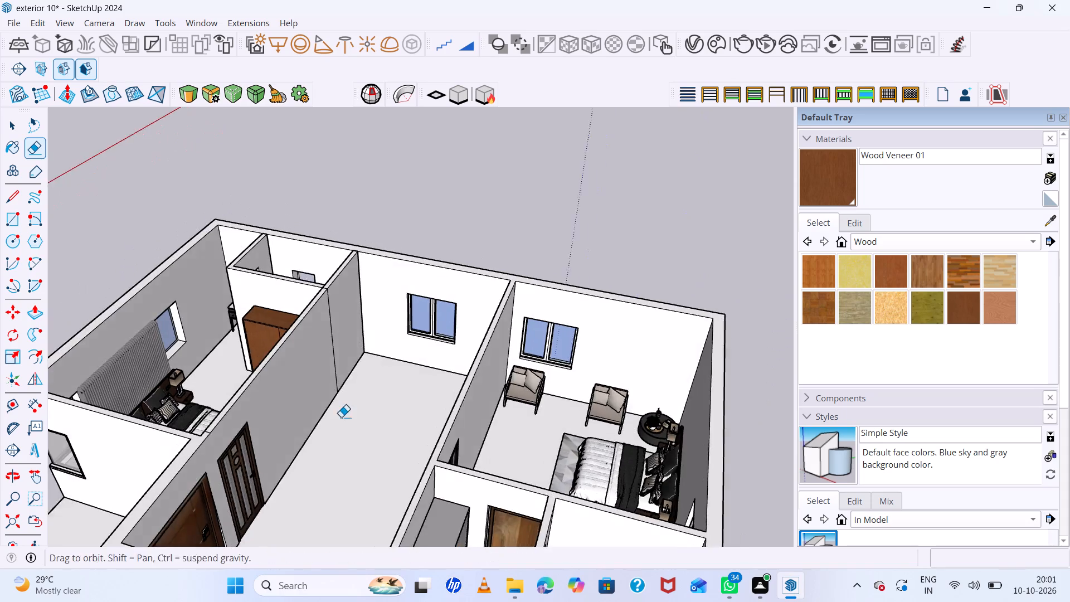
scroll(256, 419, up, 8)
scroll(201, 445, up, 6)
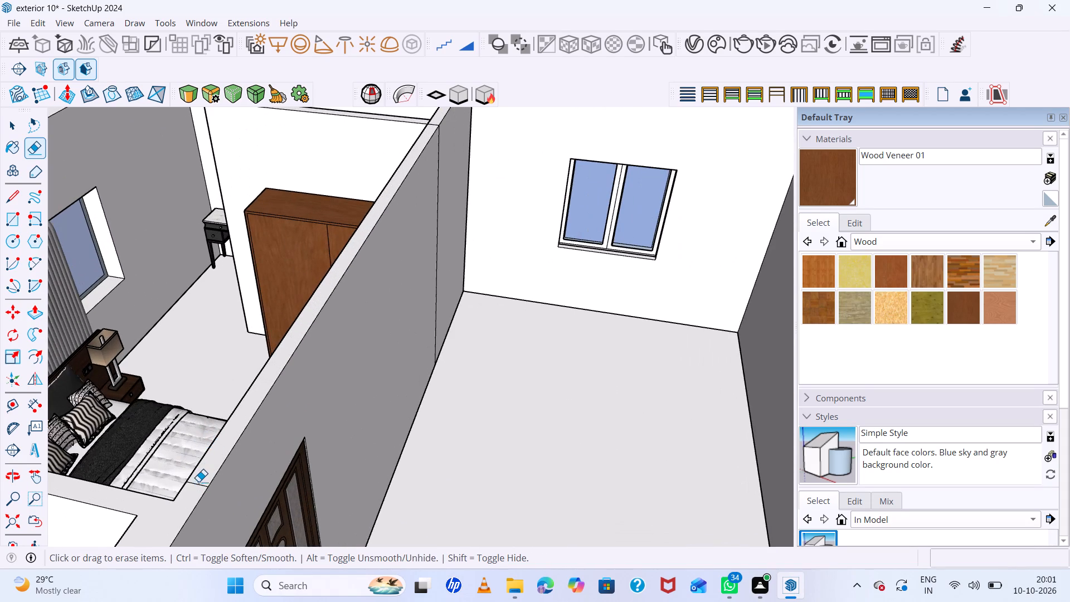
click(198, 484)
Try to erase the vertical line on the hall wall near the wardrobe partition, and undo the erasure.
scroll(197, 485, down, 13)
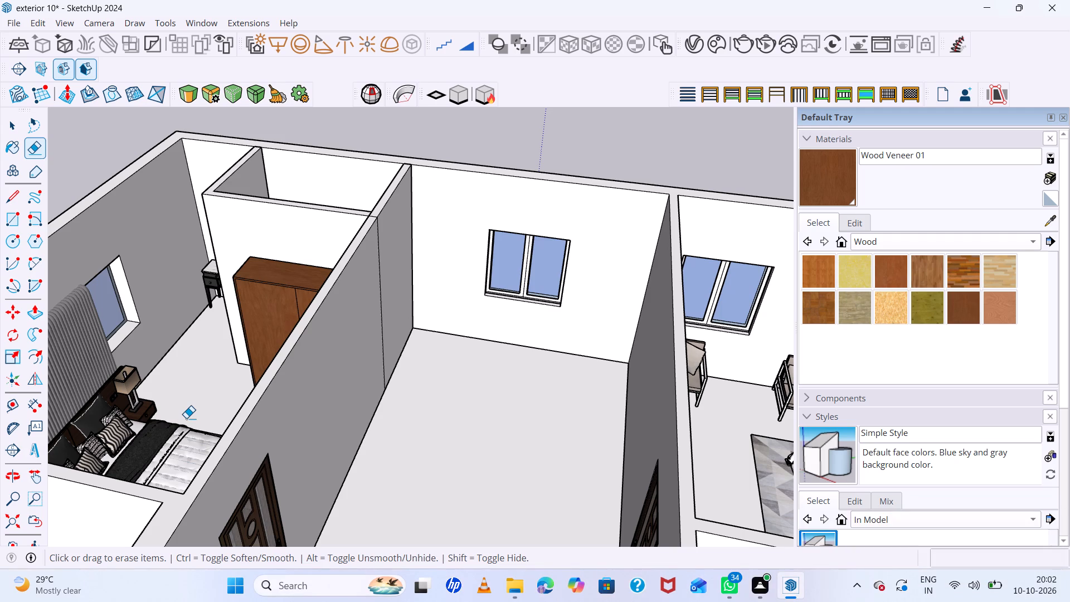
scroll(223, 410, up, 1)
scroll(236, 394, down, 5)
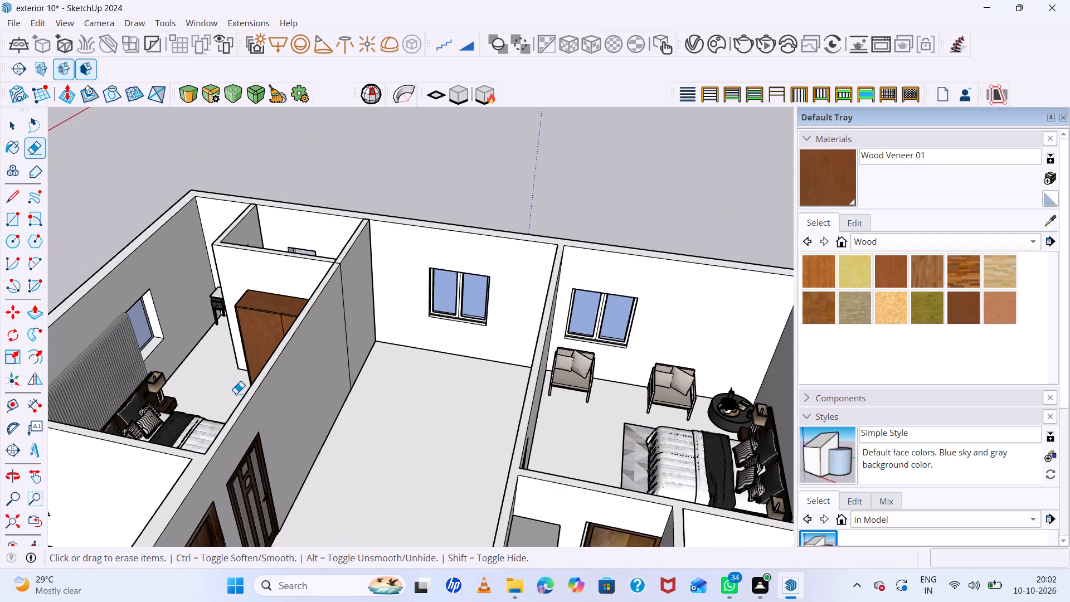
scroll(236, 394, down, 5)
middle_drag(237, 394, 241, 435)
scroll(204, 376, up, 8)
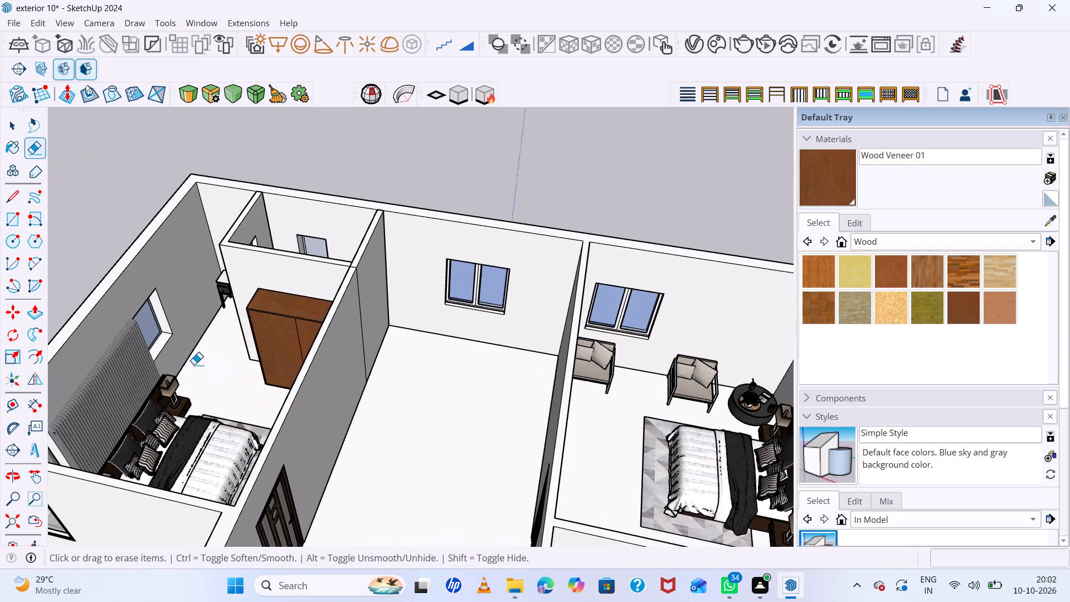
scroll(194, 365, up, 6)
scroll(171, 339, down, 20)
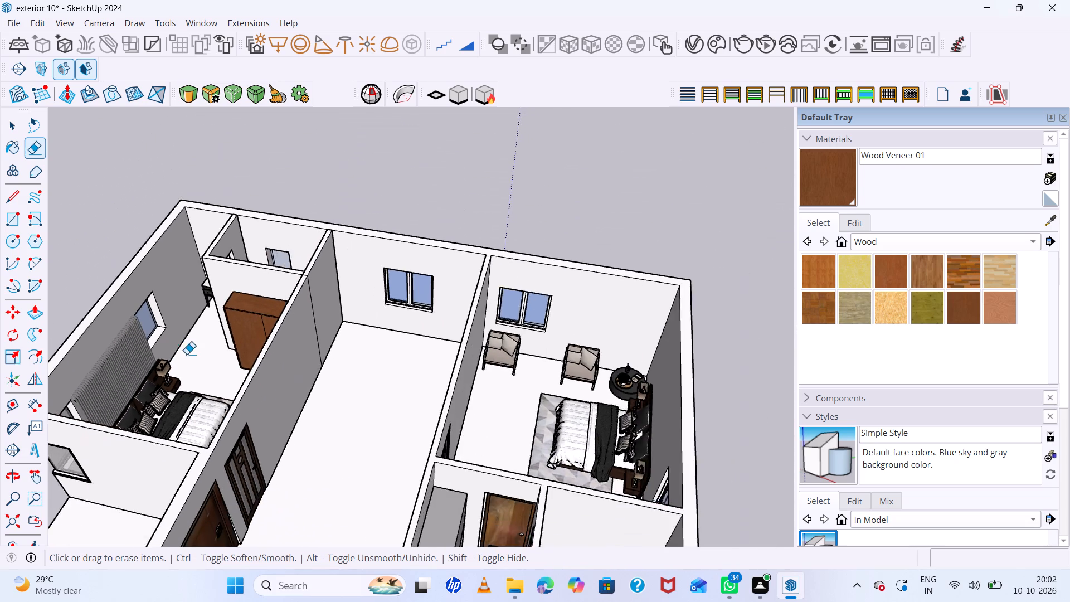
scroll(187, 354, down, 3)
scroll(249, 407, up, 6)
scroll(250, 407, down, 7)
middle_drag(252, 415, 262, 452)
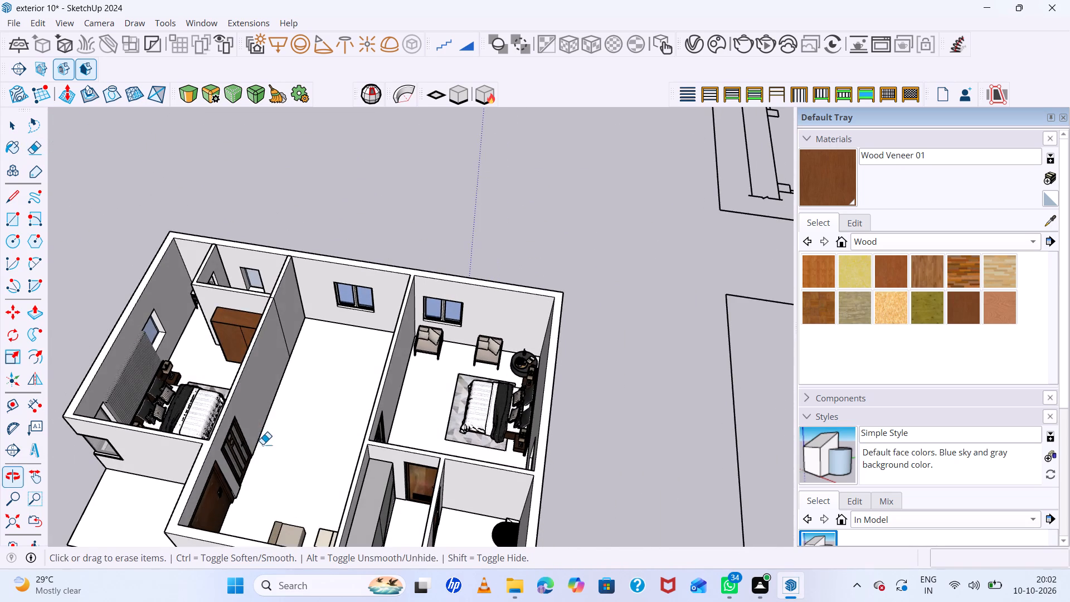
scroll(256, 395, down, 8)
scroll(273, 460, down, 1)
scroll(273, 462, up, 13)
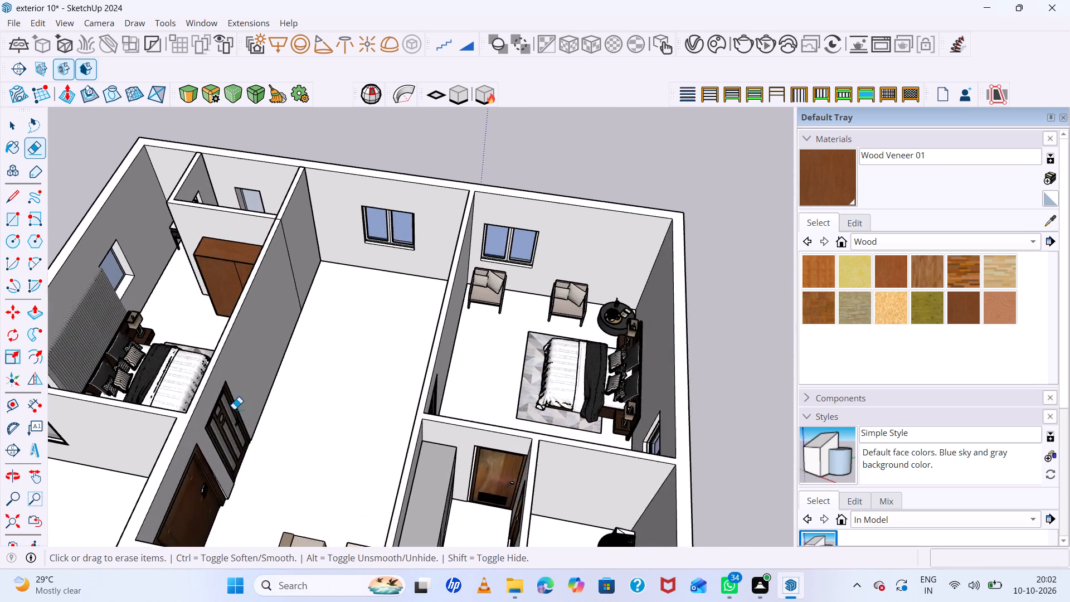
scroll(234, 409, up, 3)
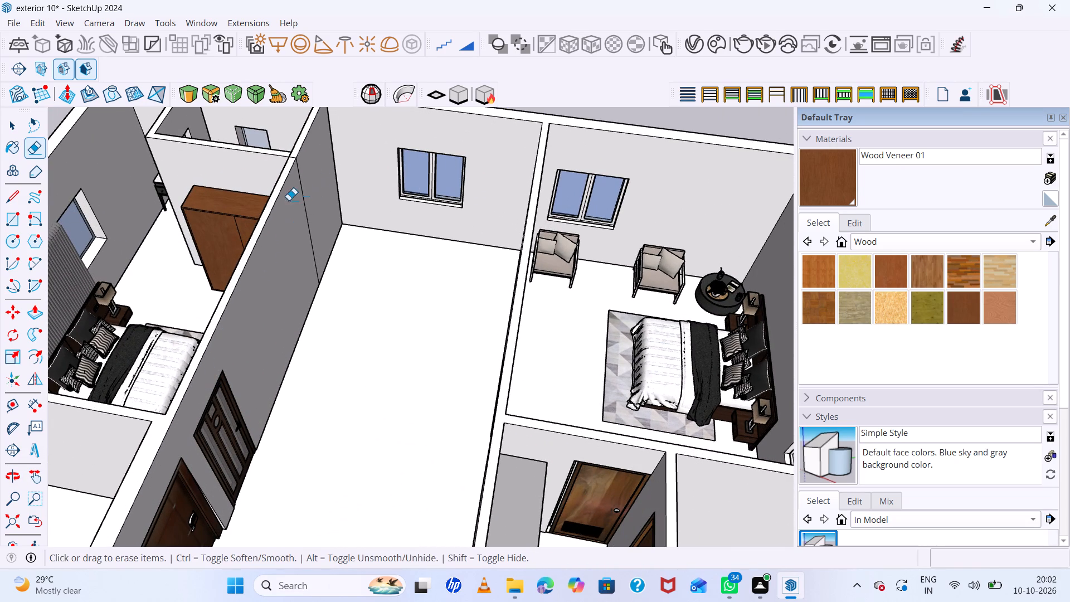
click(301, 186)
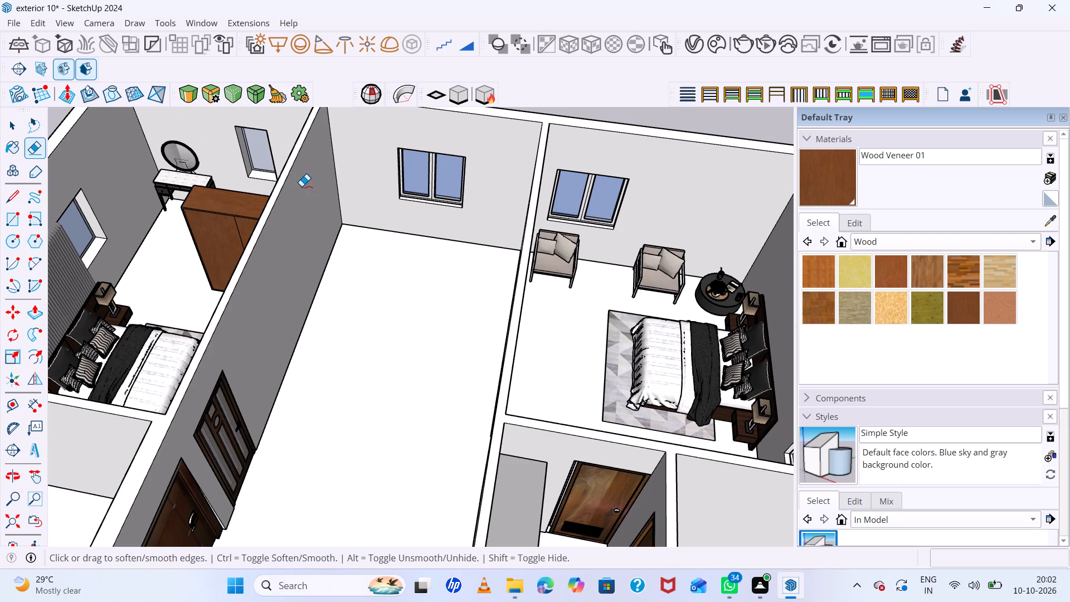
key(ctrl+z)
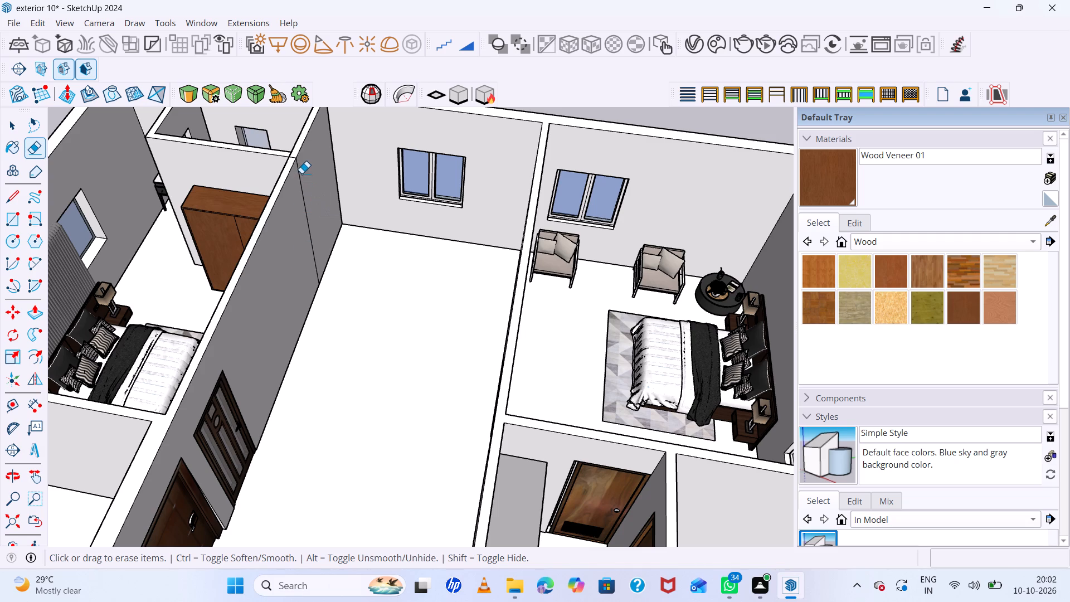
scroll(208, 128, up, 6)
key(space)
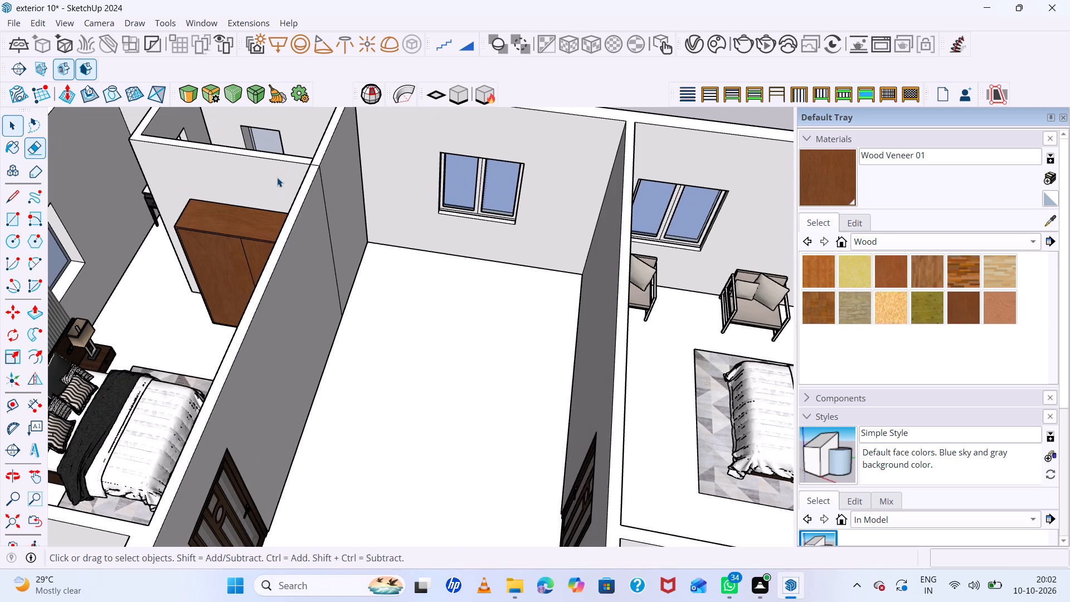
Move the partition wall group behind the bedroom wardrobe about 5" out of the hall wall, toward the bedroom.
click(277, 177)
scroll(282, 176, down, 4)
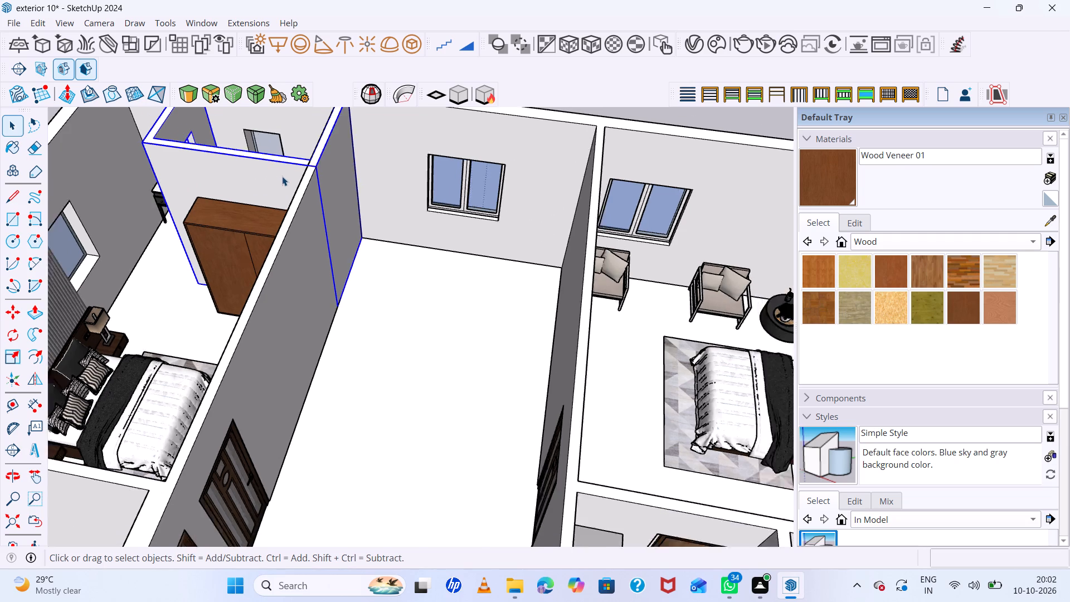
scroll(282, 176, down, 2)
scroll(318, 242, down, 6)
middle_drag(320, 246, 342, 245)
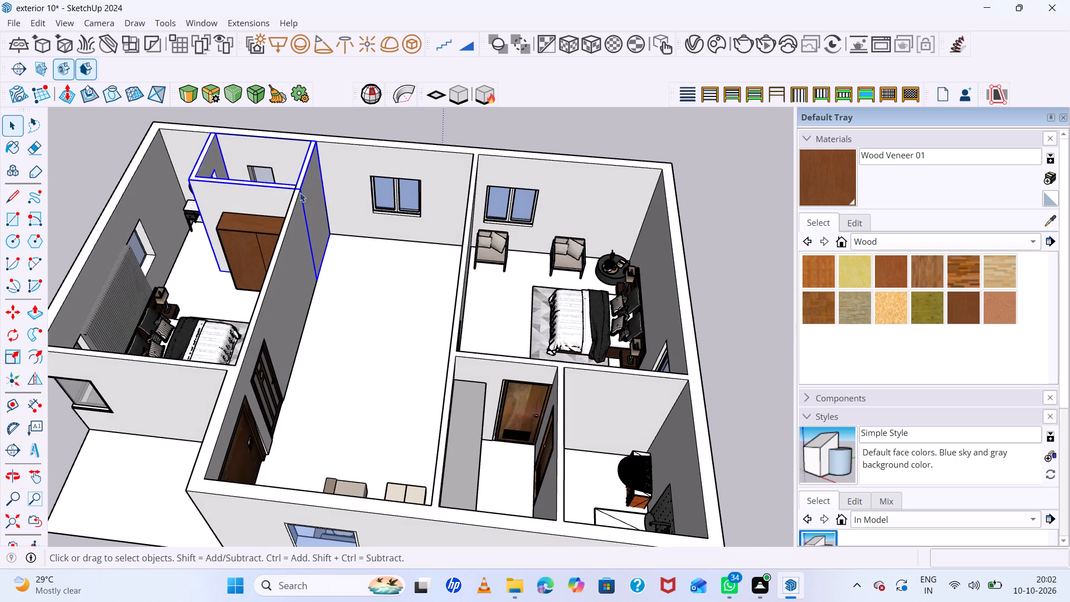
scroll(297, 190, up, 3)
key(m)
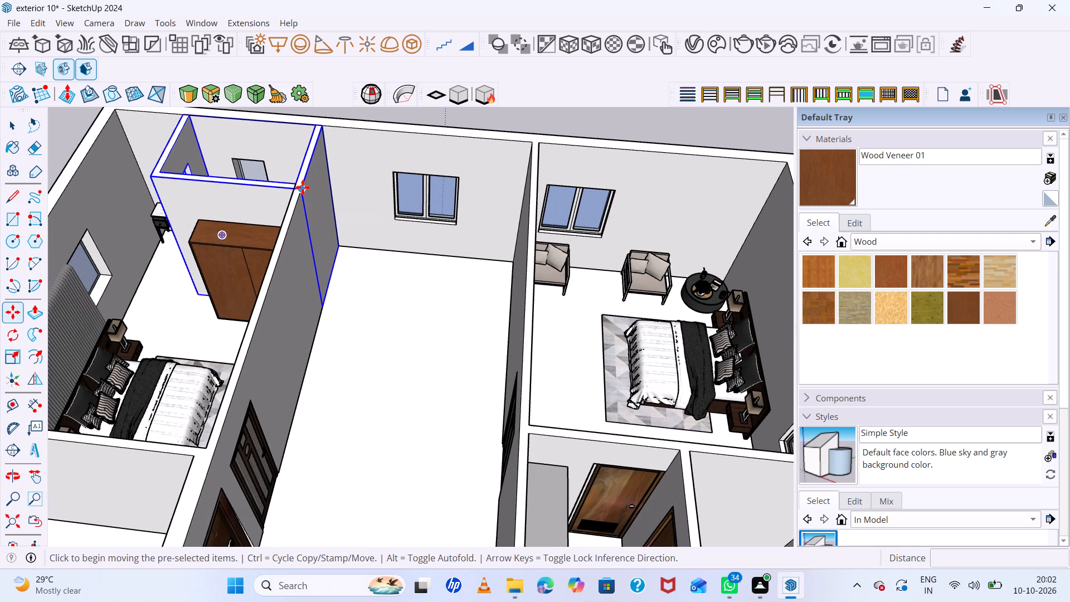
click(303, 187)
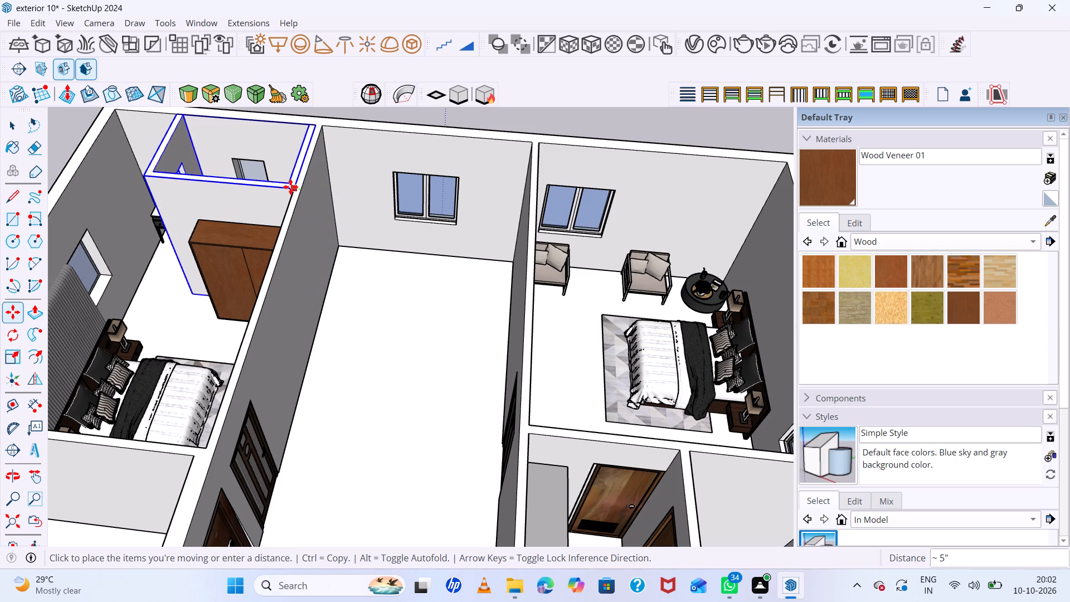
click(290, 187)
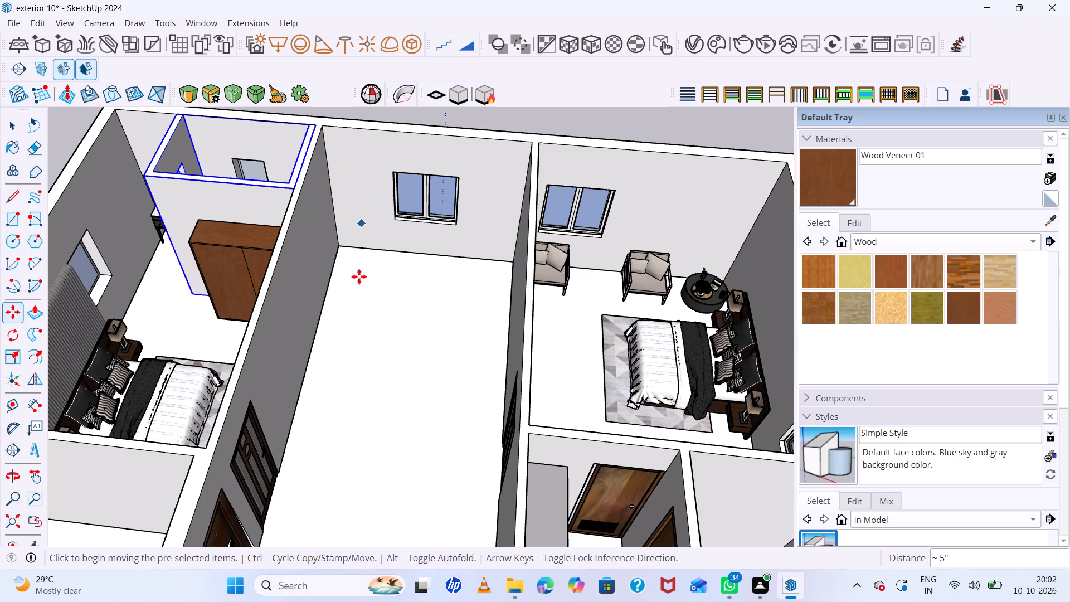
key(space)
click(368, 287)
Examine the small room's partition walls and their junction with the hall wall from above and from several angles.
scroll(291, 200, up, 7)
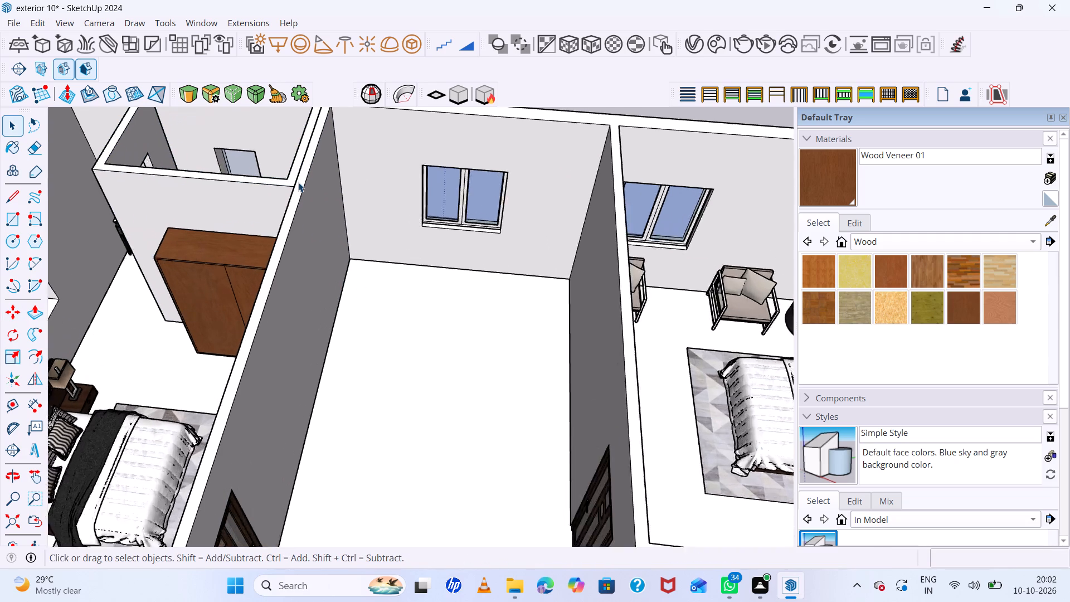
scroll(298, 182, down, 8)
scroll(355, 268, down, 5)
middle_drag(363, 299, 413, 386)
scroll(297, 216, up, 9)
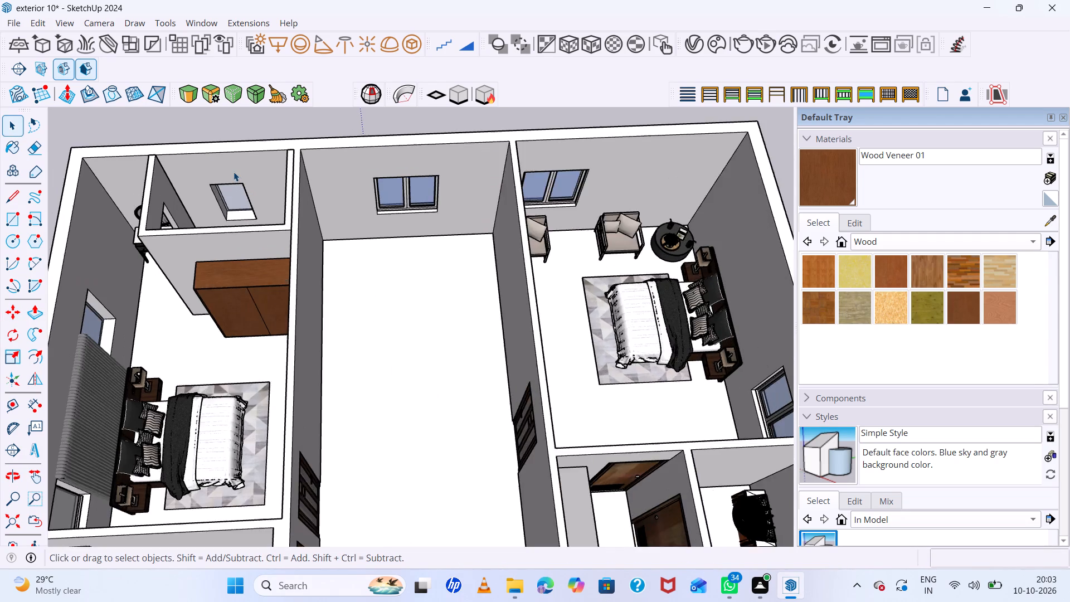
scroll(234, 172, up, 16)
middle_drag(279, 254, 294, 322)
middle_click(294, 322)
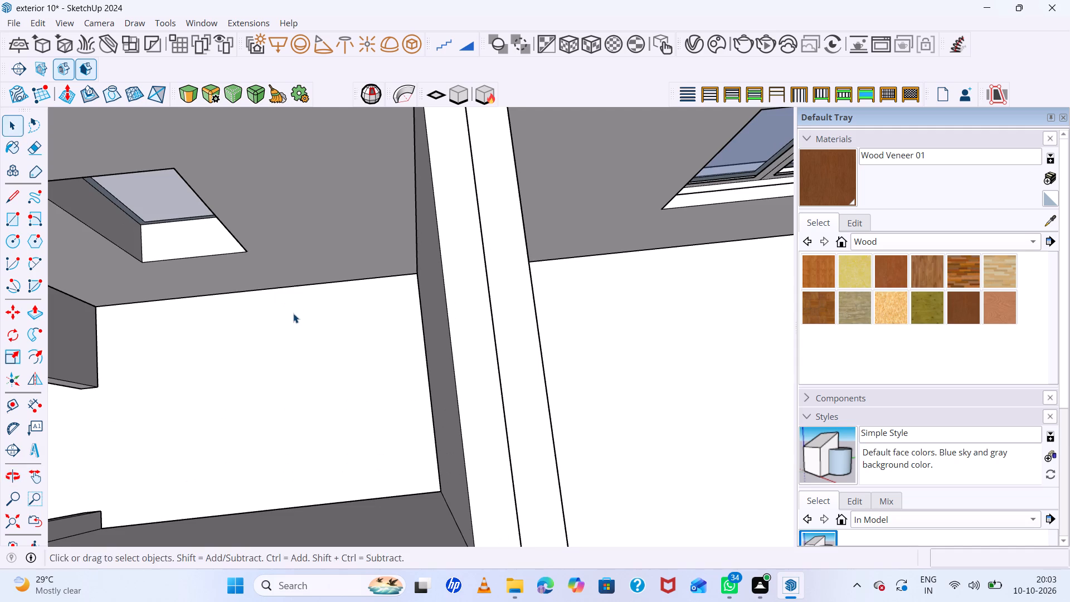
middle_drag(293, 299, 292, 269)
scroll(272, 250, up, 1)
scroll(255, 240, down, 15)
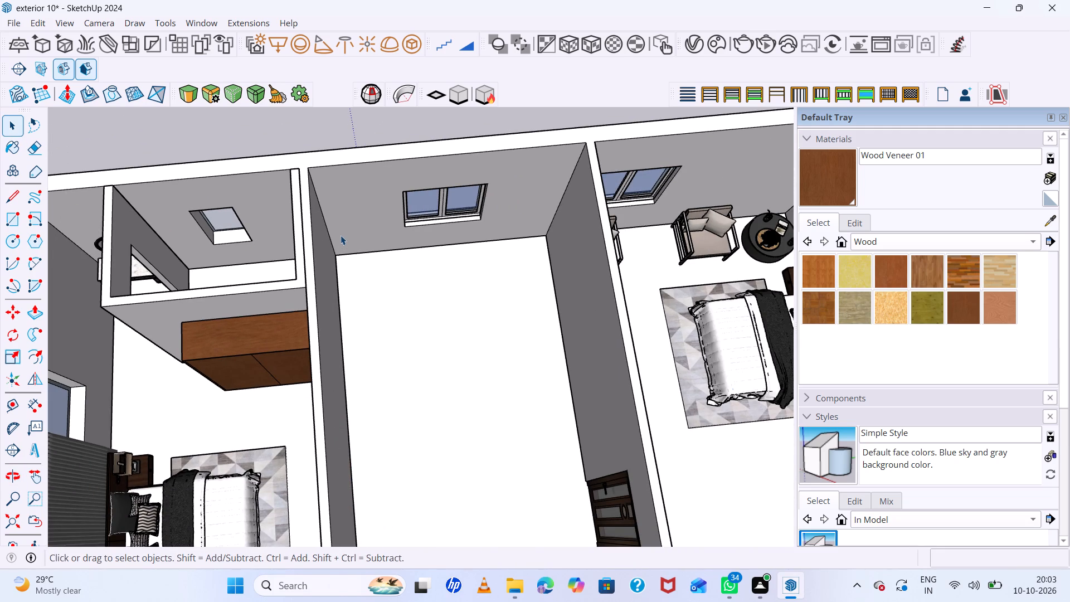
scroll(341, 235, up, 5)
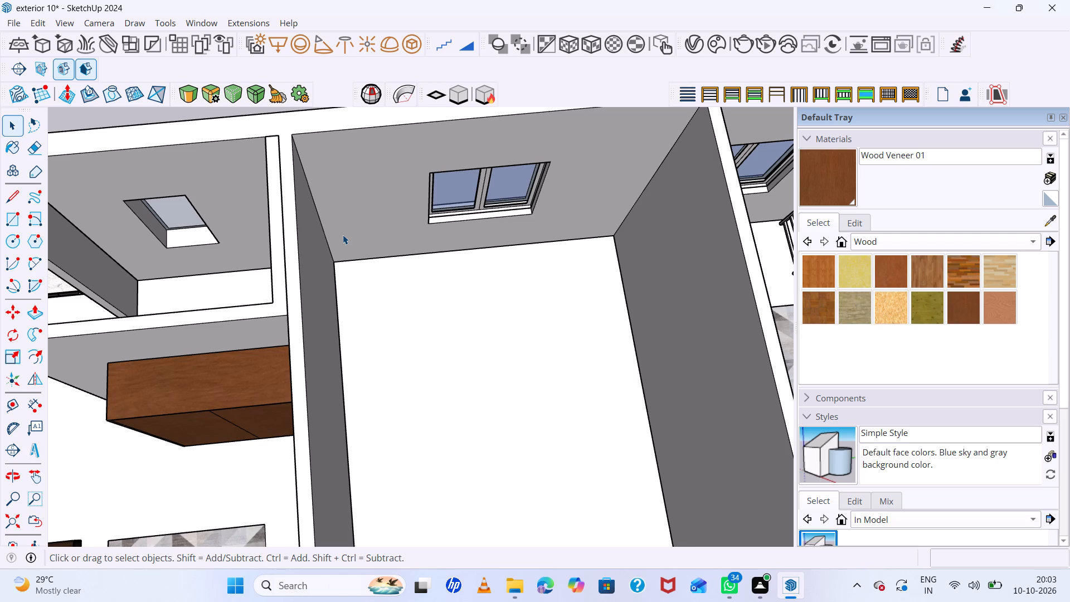
scroll(177, 256, down, 8)
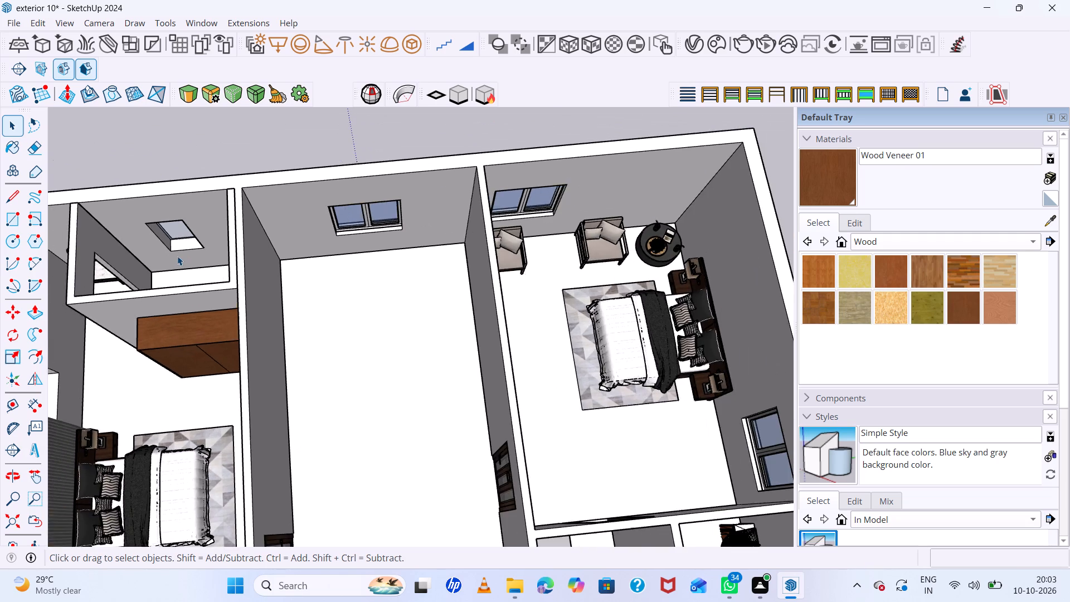
scroll(181, 258, down, 7)
middle_drag(212, 292, 336, 235)
scroll(216, 287, down, 5)
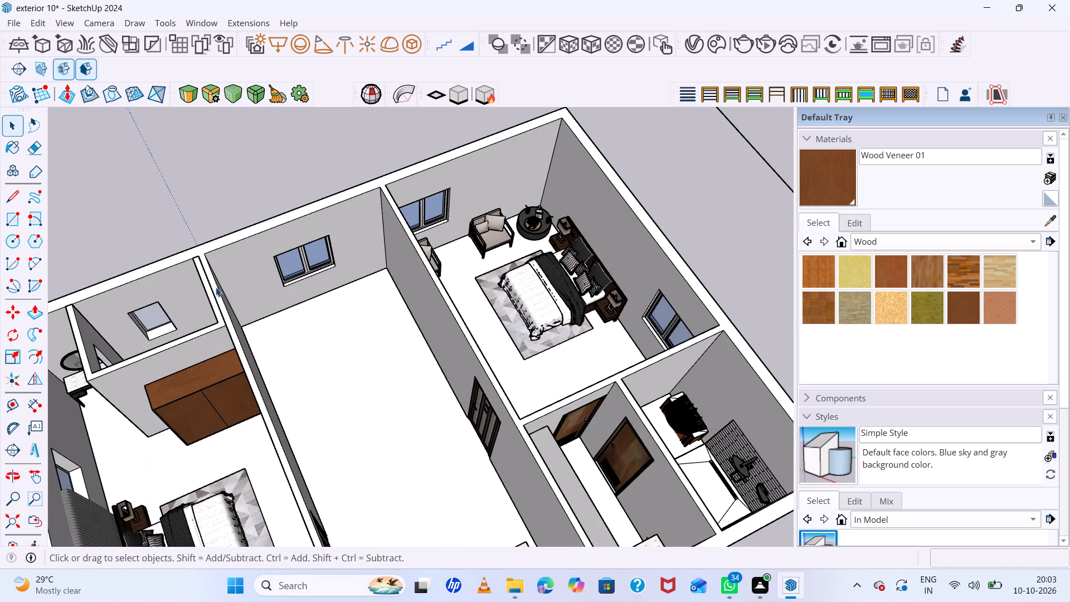
scroll(216, 287, down, 3)
scroll(86, 381, up, 13)
middle_drag(157, 355, 262, 279)
middle_click(264, 277)
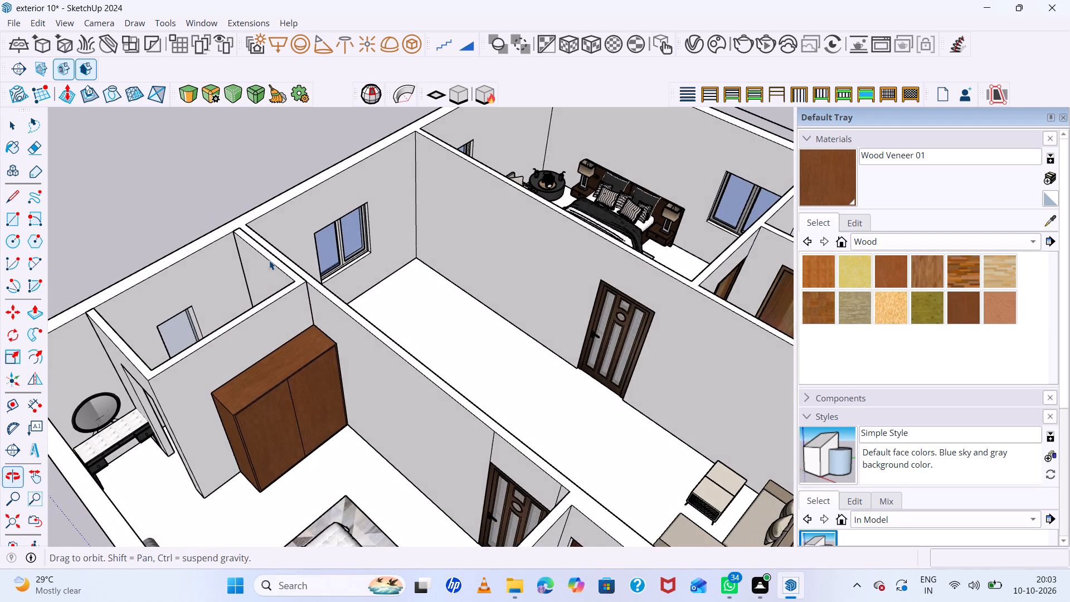
scroll(266, 256, down, 7)
middle_drag(273, 282, 274, 279)
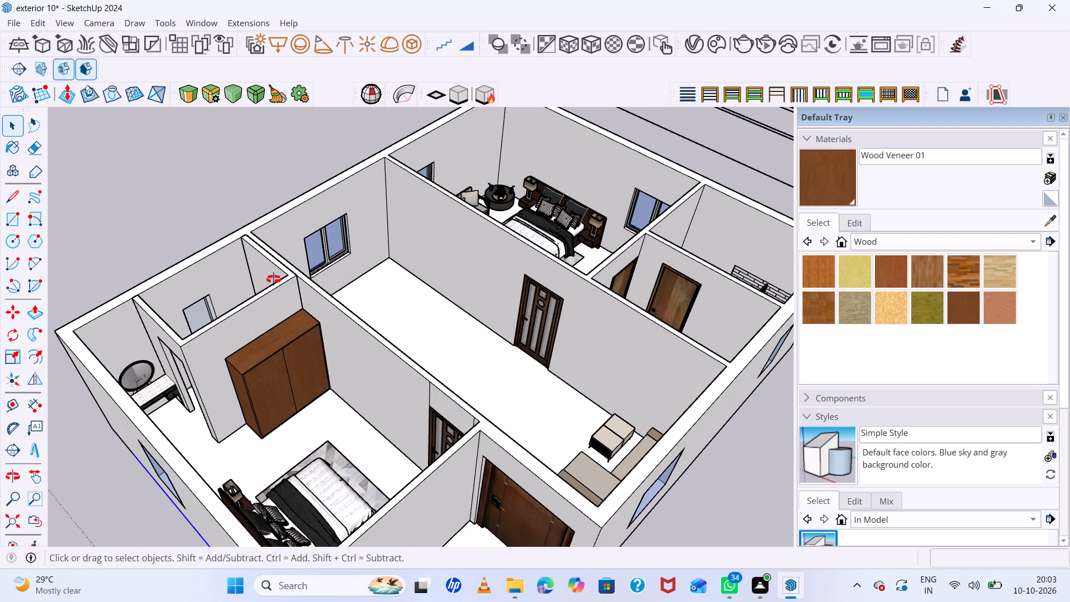
middle_drag(274, 279, 276, 273)
scroll(240, 306, up, 7)
scroll(238, 312, down, 6)
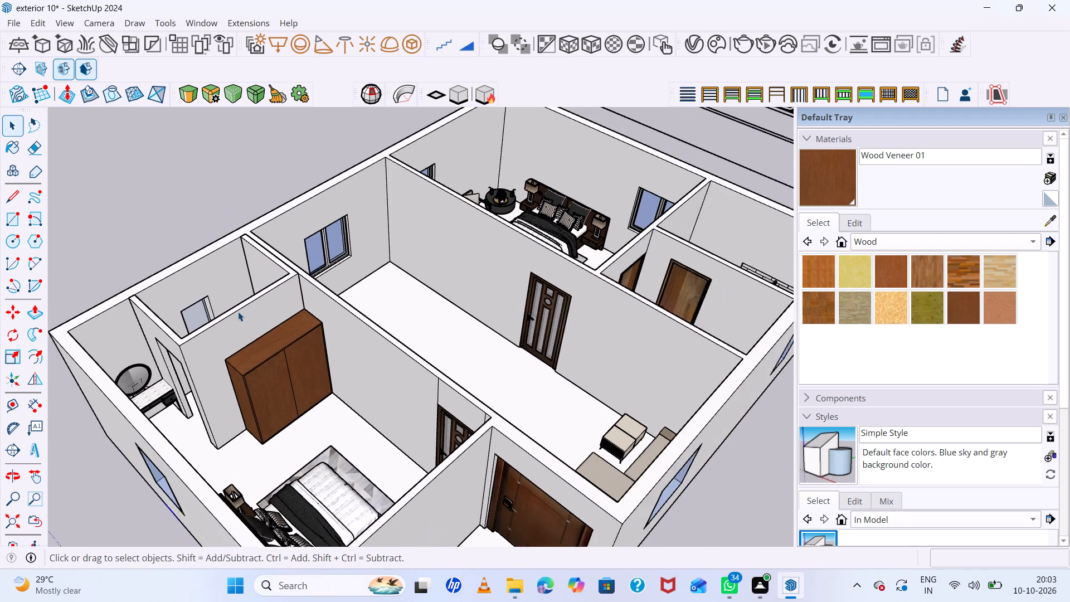
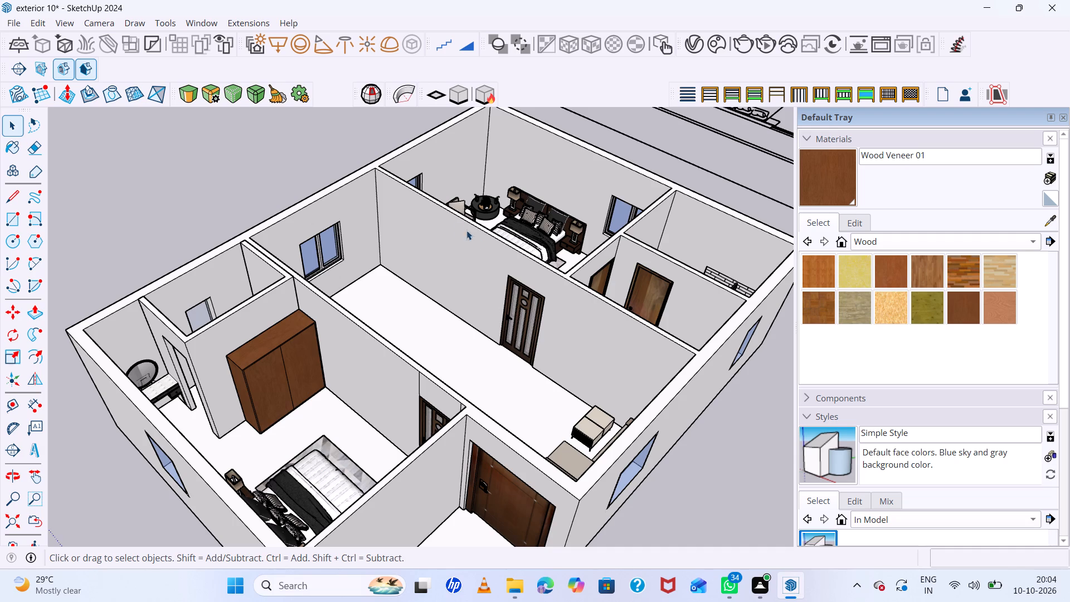
Examine the upper-floor model's rooms against the 2D floor plans and the furnished neighbouring house model.
scroll(277, 274, up, 6)
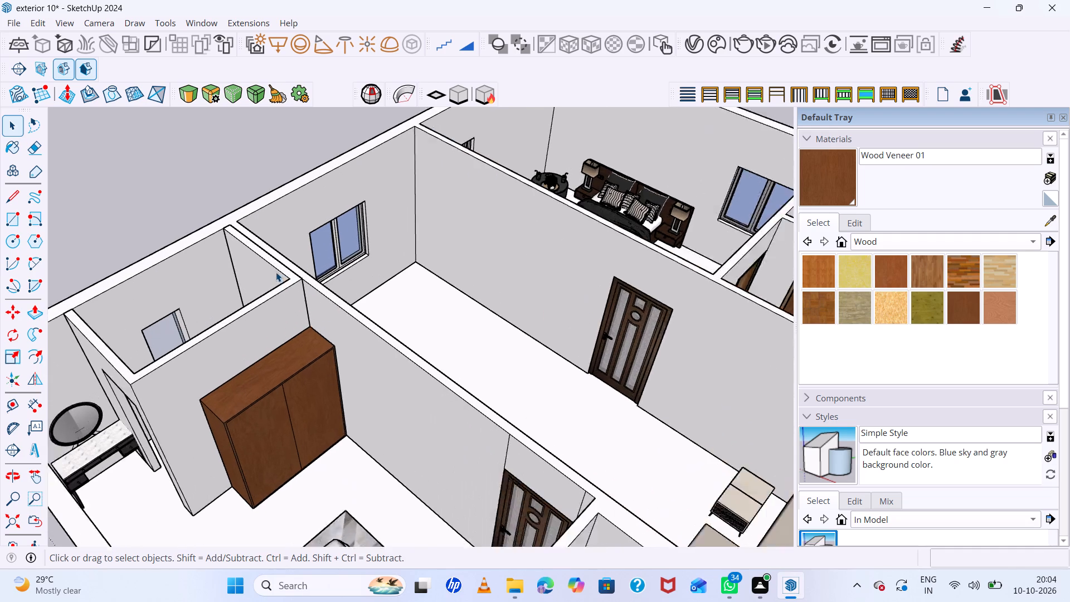
scroll(276, 269, up, 6)
scroll(278, 262, down, 20)
scroll(278, 262, down, 5)
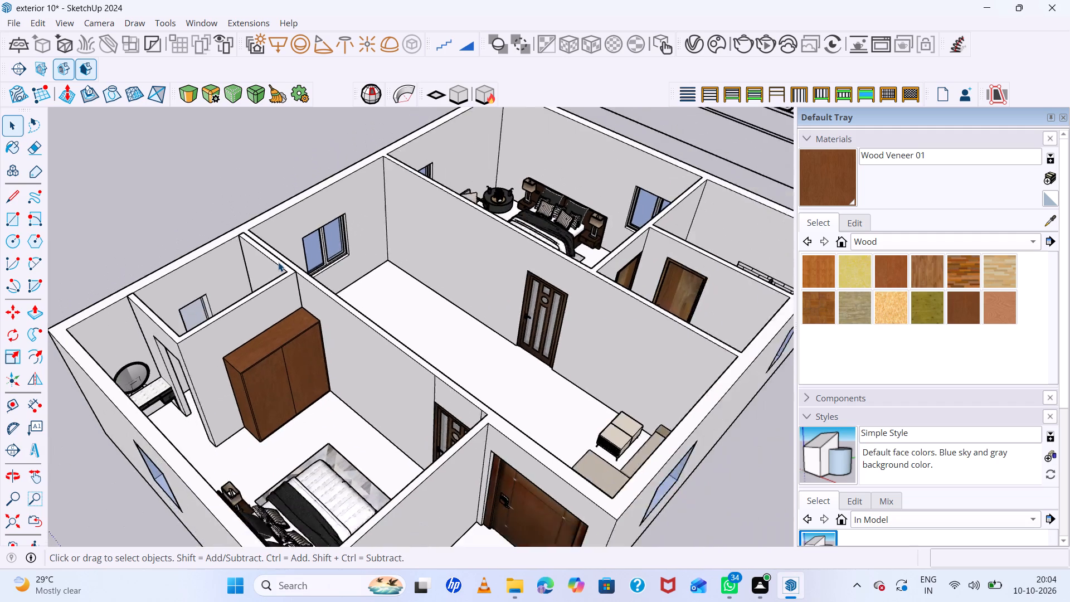
scroll(278, 262, down, 15)
scroll(278, 262, down, 19)
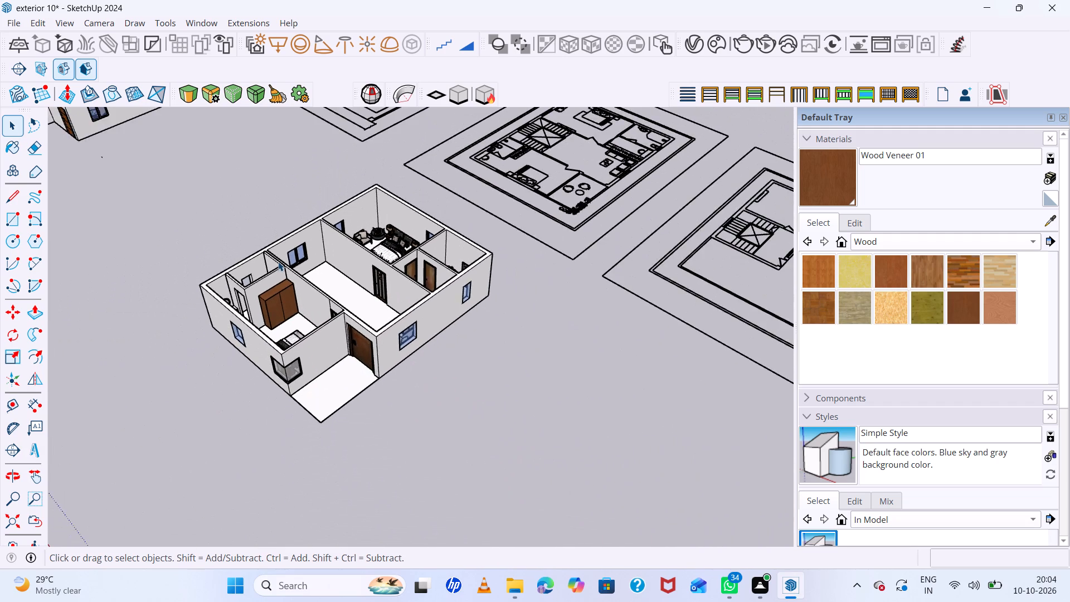
scroll(278, 261, down, 11)
middle_drag(297, 298, 388, 353)
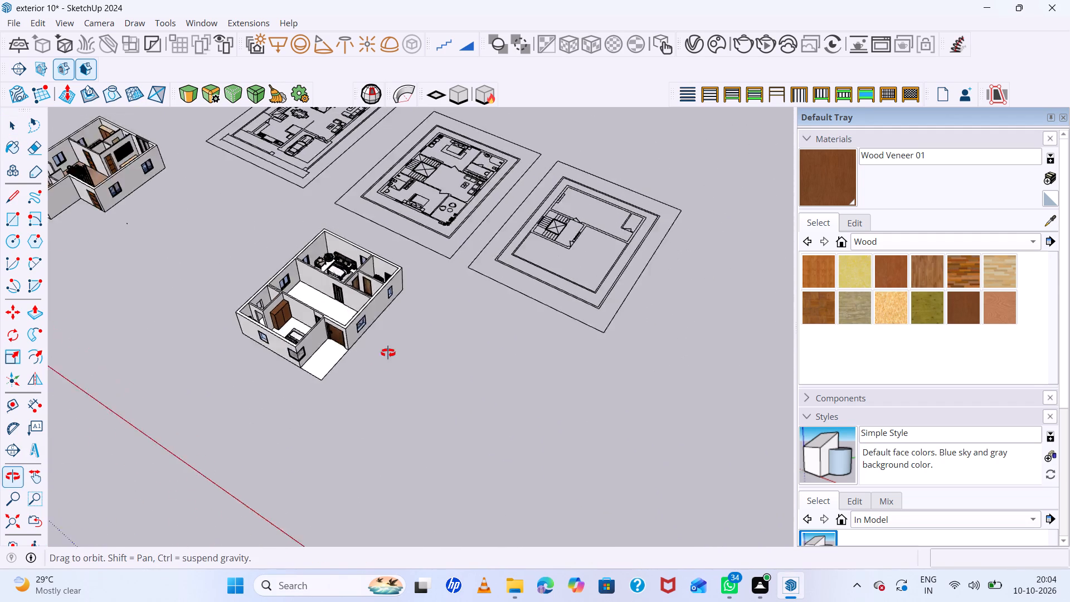
middle_drag(388, 353, 432, 378)
scroll(397, 216, up, 11)
scroll(405, 184, down, 2)
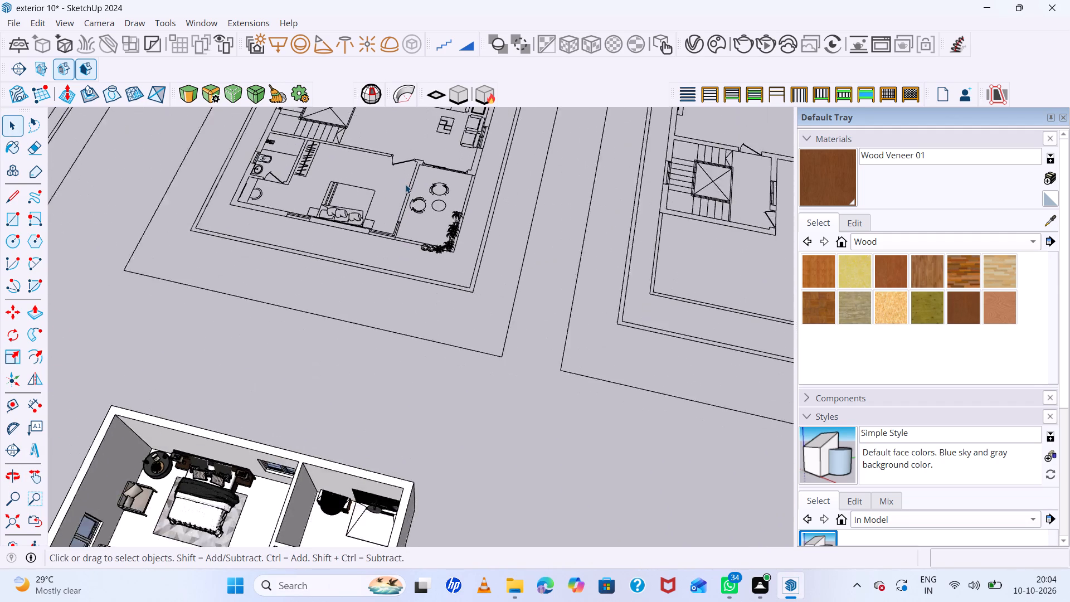
scroll(405, 184, down, 9)
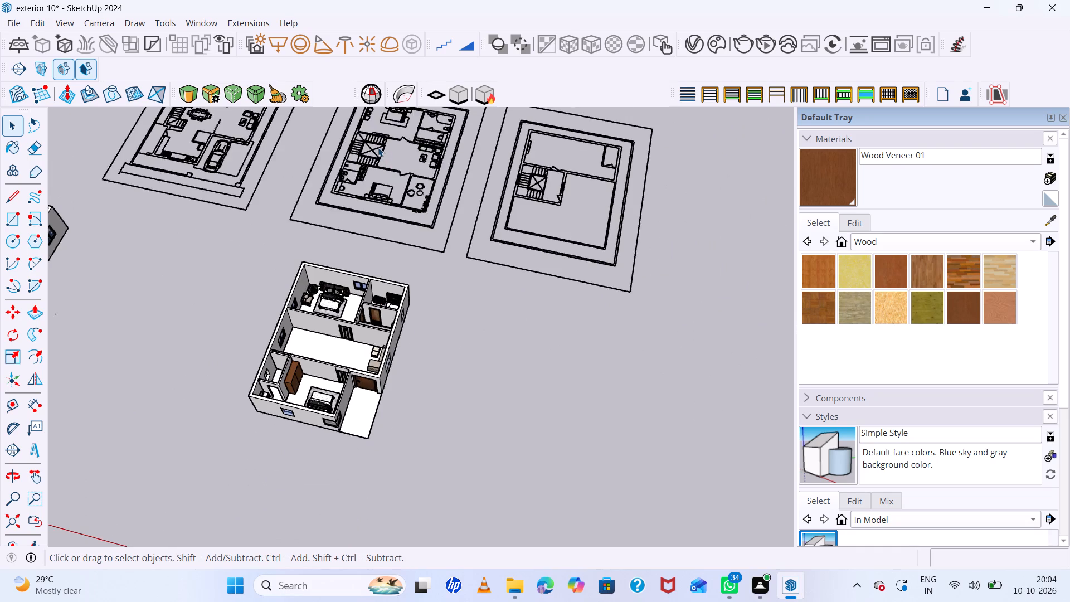
scroll(378, 147, up, 5)
scroll(350, 188, up, 4)
scroll(350, 188, down, 4)
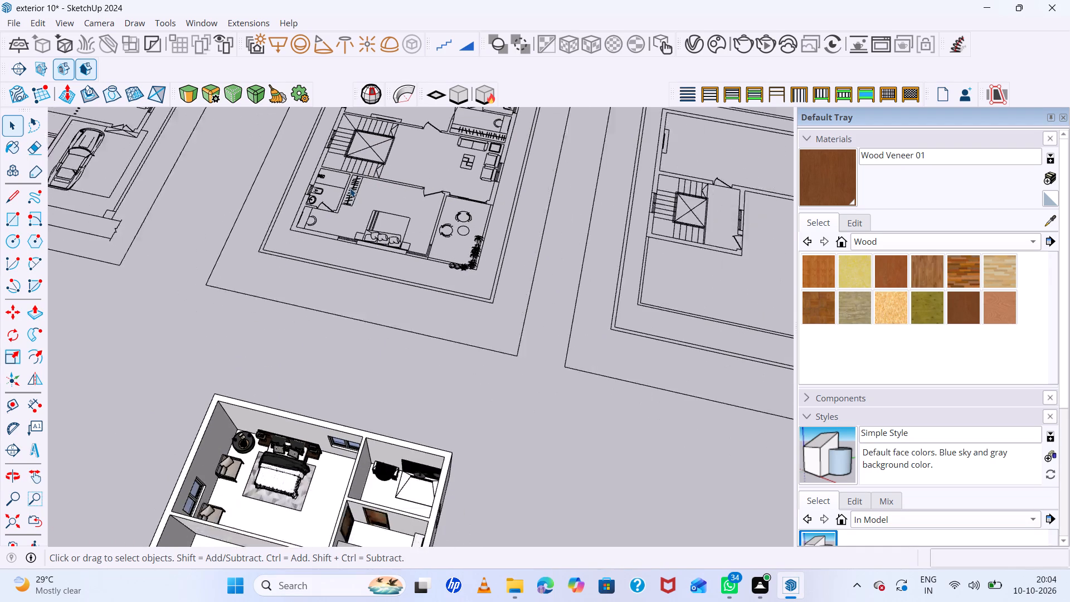
scroll(350, 188, down, 6)
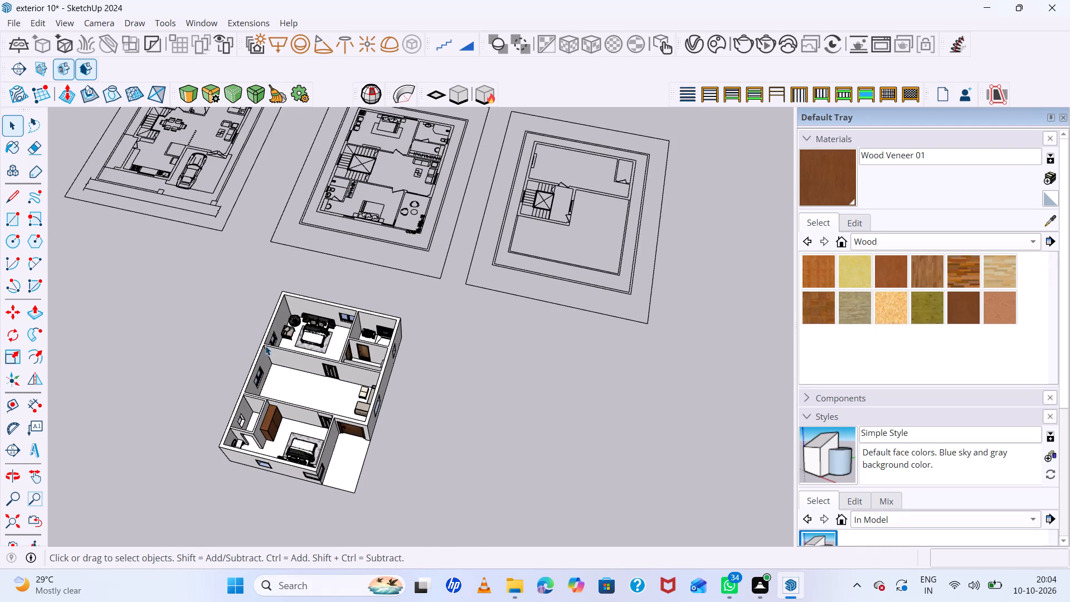
scroll(296, 449, up, 6)
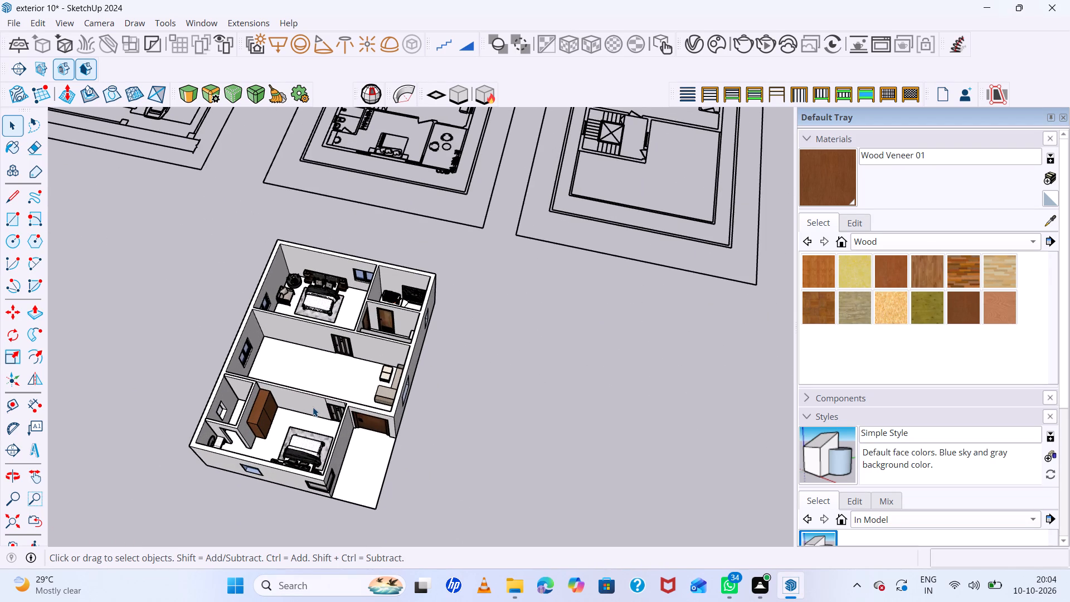
scroll(274, 406, up, 6)
scroll(273, 402, down, 7)
scroll(373, 404, down, 7)
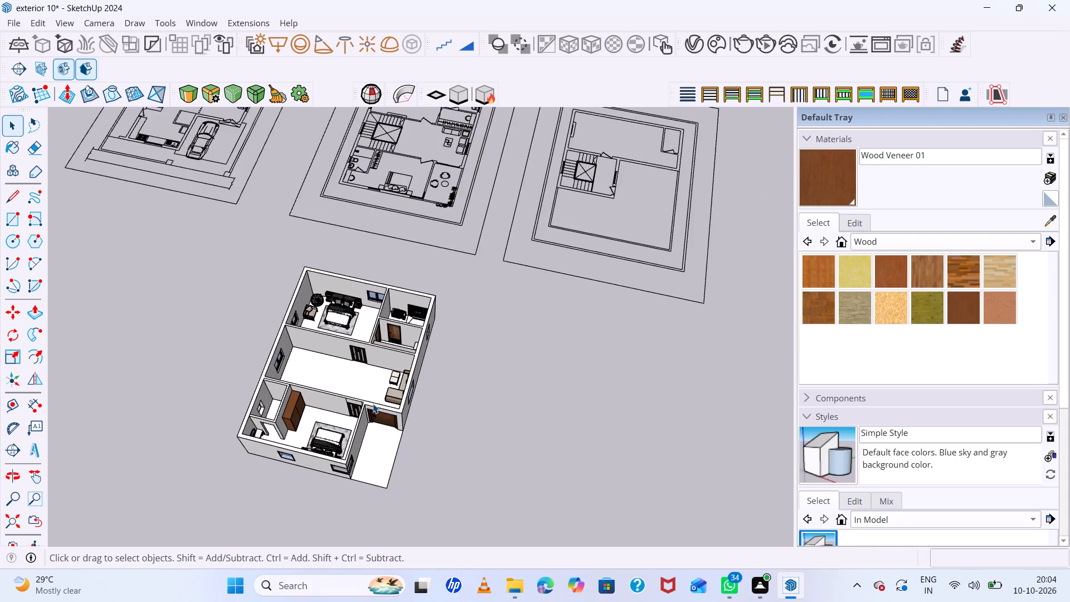
scroll(373, 401, down, 13)
scroll(118, 307, up, 2)
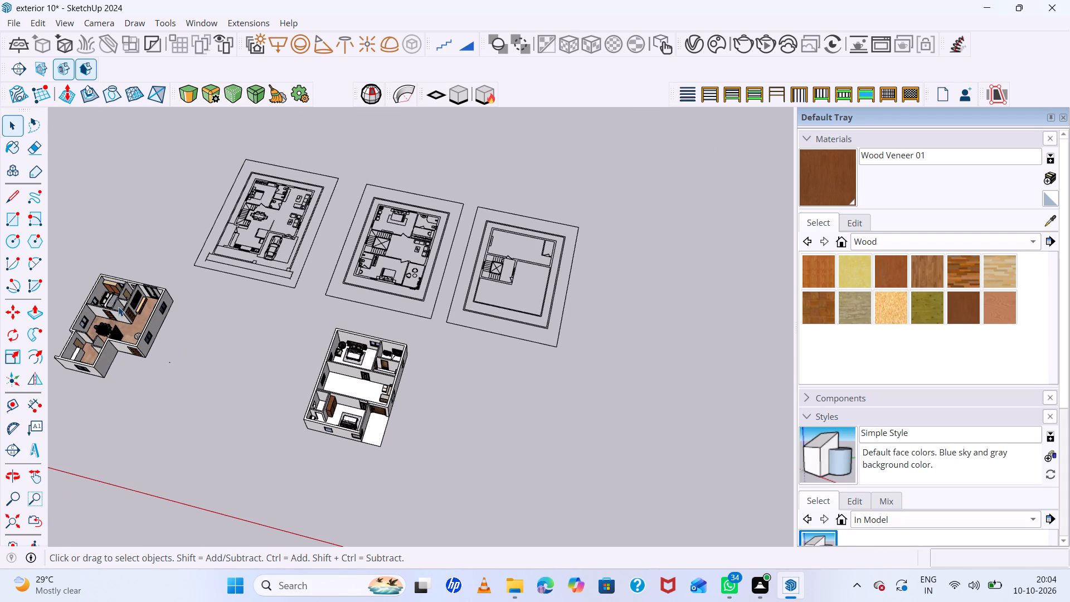
scroll(118, 307, up, 20)
scroll(140, 276, up, 3)
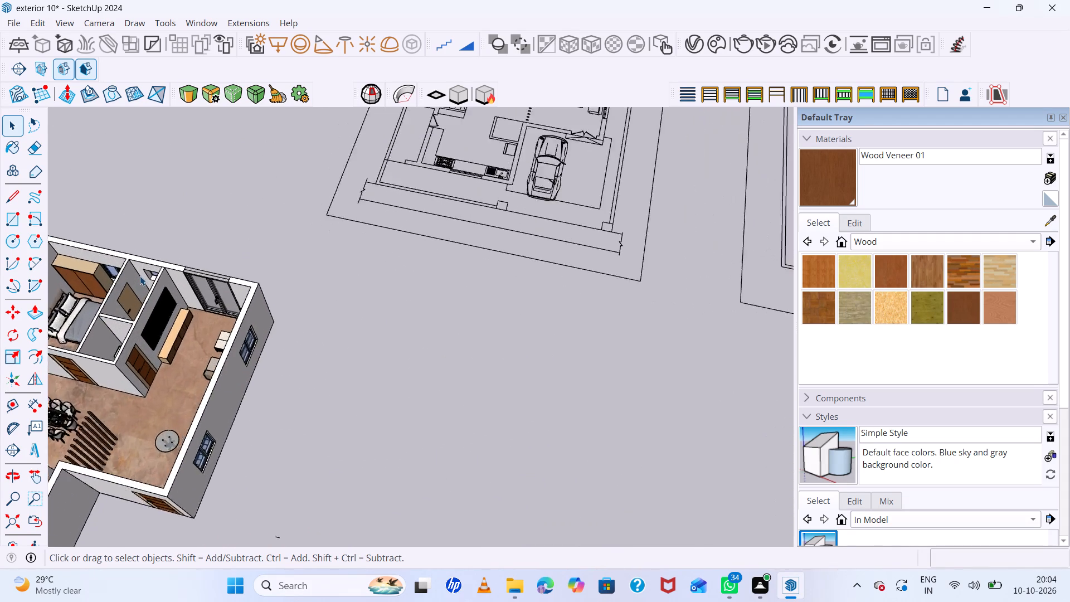
scroll(140, 276, up, 2)
scroll(205, 299, down, 20)
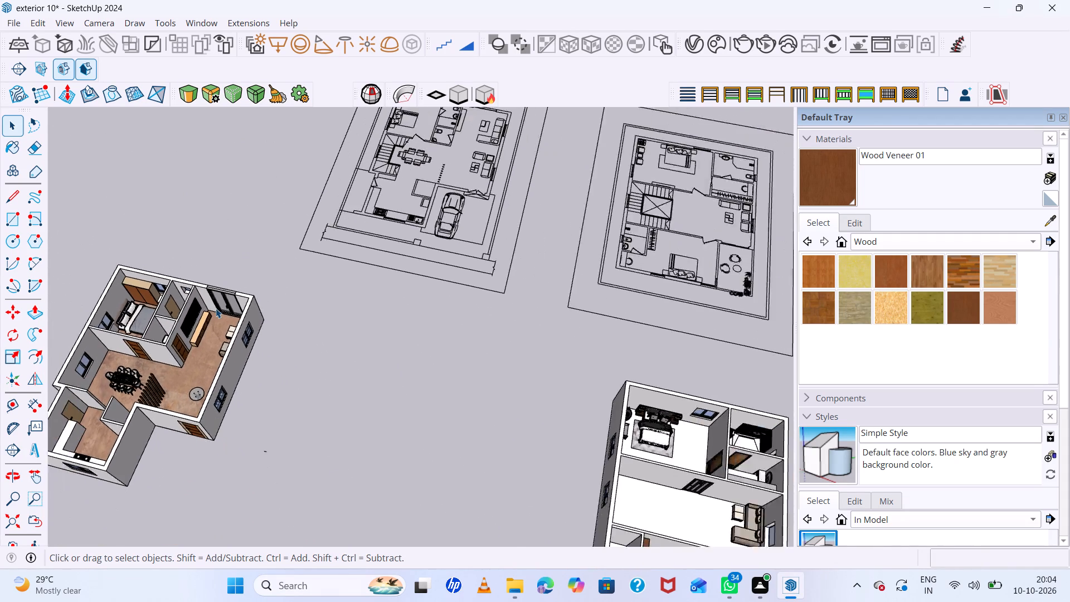
scroll(216, 308, down, 14)
scroll(216, 308, down, 7)
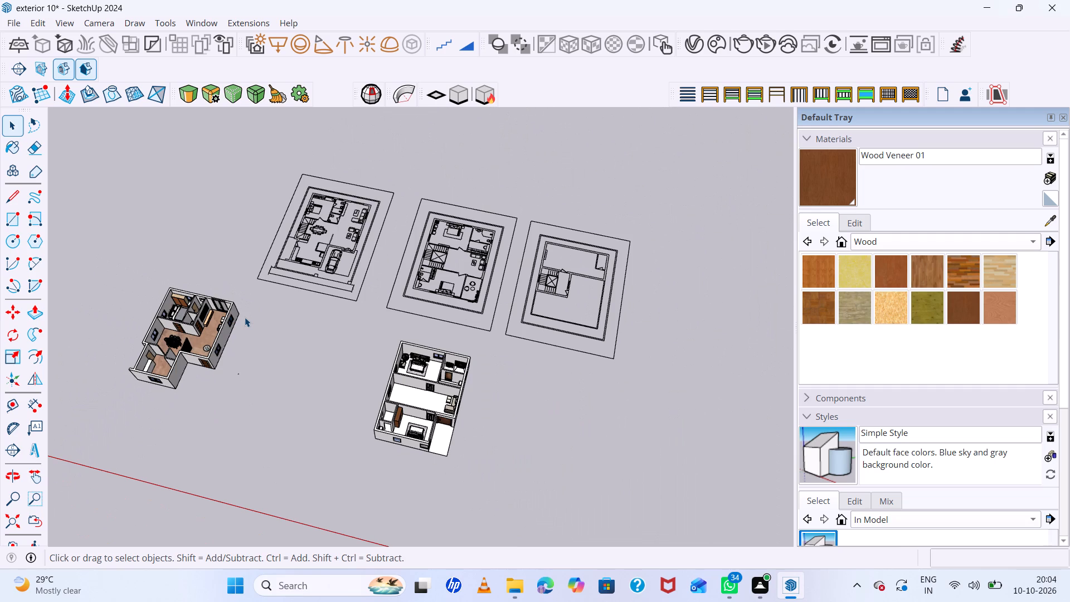
scroll(465, 376, up, 12)
scroll(434, 368, up, 10)
scroll(432, 368, down, 14)
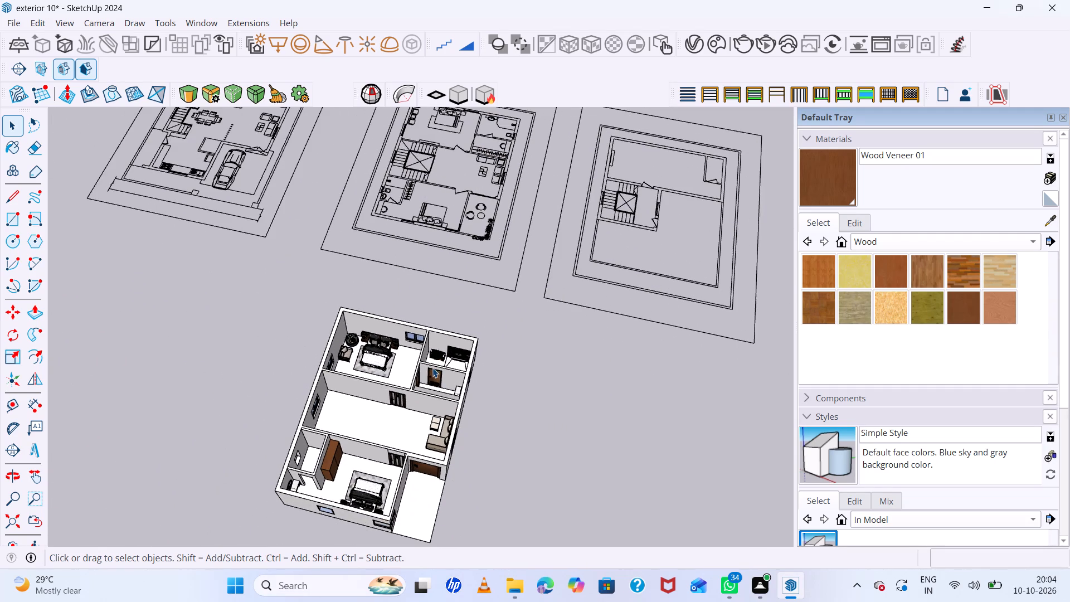
Copy the shower area from the bathroom beside the bedroom with the armchairs to open ground outside the house, about 40' 5" away.
middle_drag(426, 397, 427, 457)
scroll(449, 381, up, 5)
scroll(461, 337, up, 5)
click(461, 336)
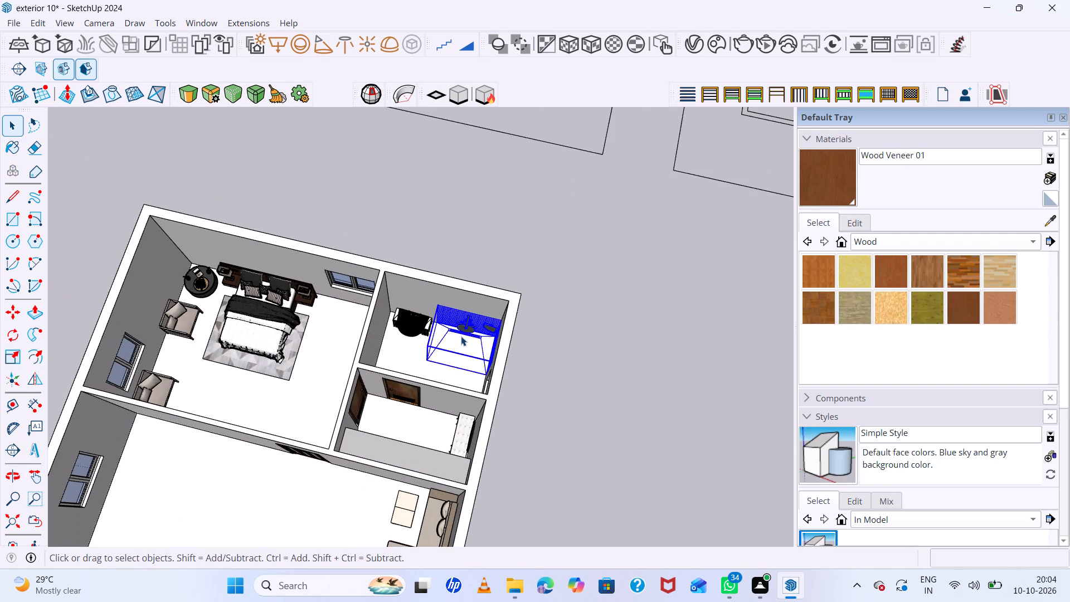
key(m)
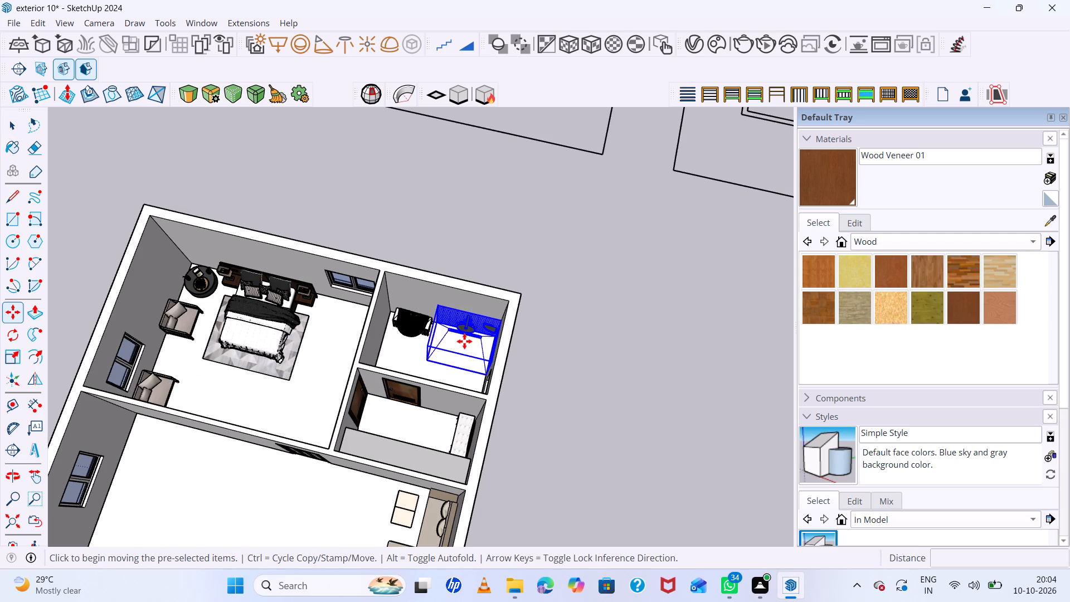
click(509, 300)
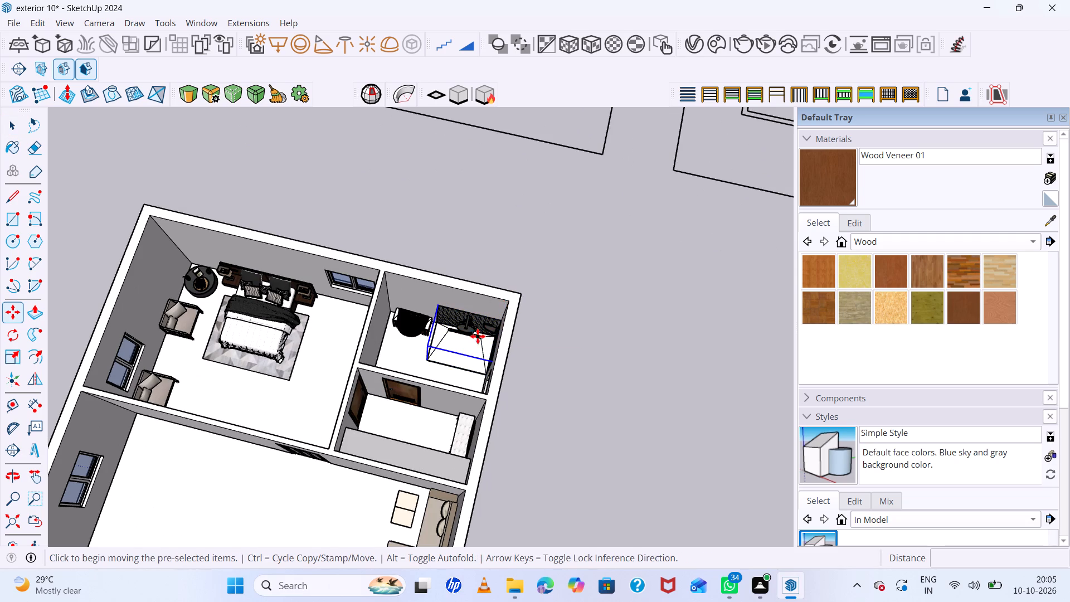
scroll(363, 450, down, 12)
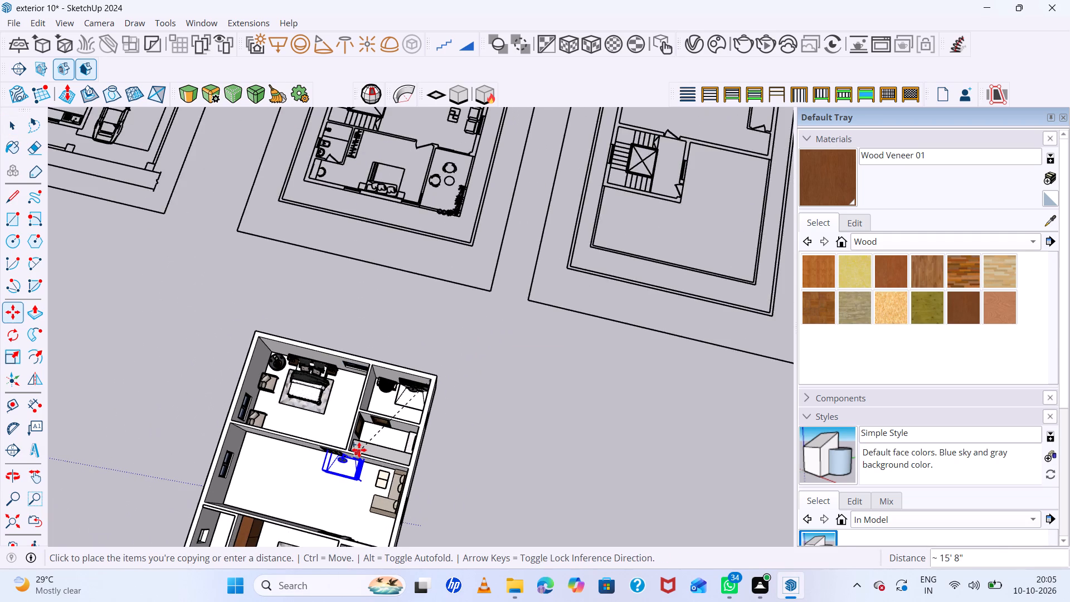
scroll(359, 450, down, 3)
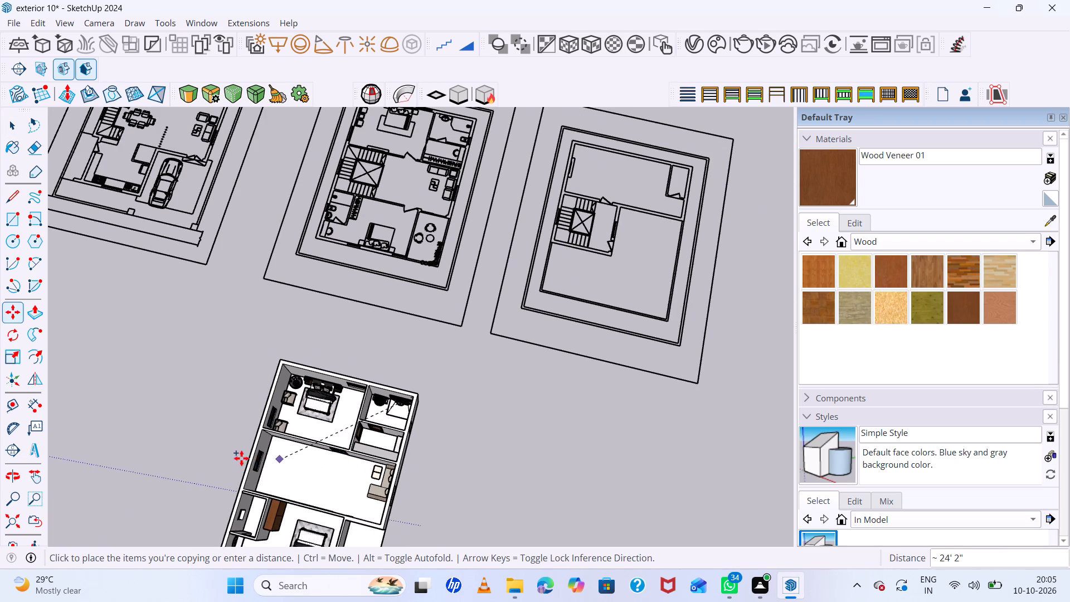
click(218, 453)
key(space)
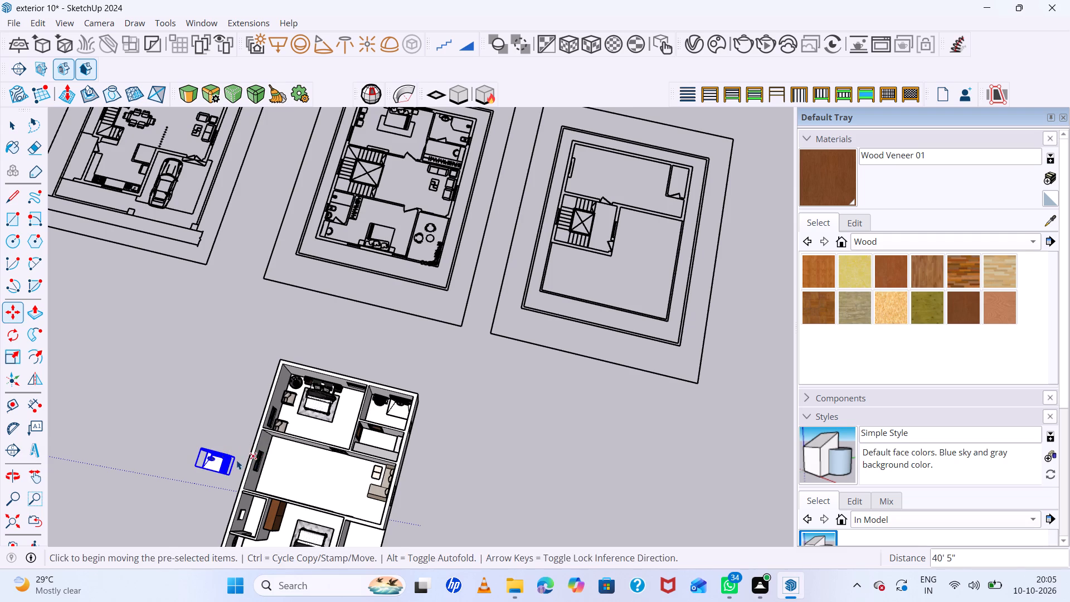
Rotate the copied shower area 90 degrees on the ground plane.
scroll(232, 462, up, 12)
middle_drag(232, 462, 237, 417)
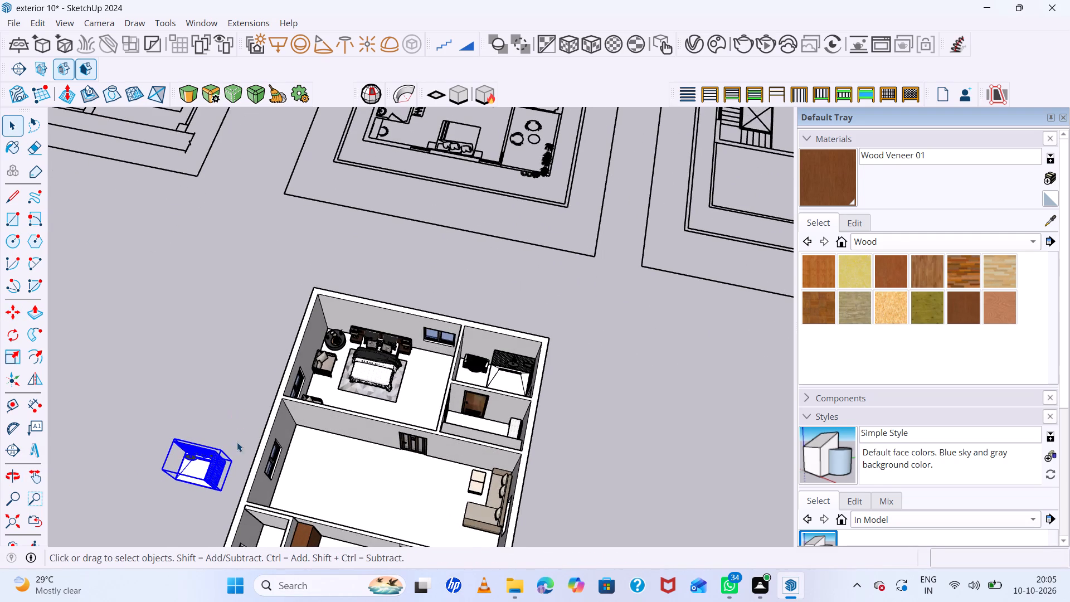
key(q)
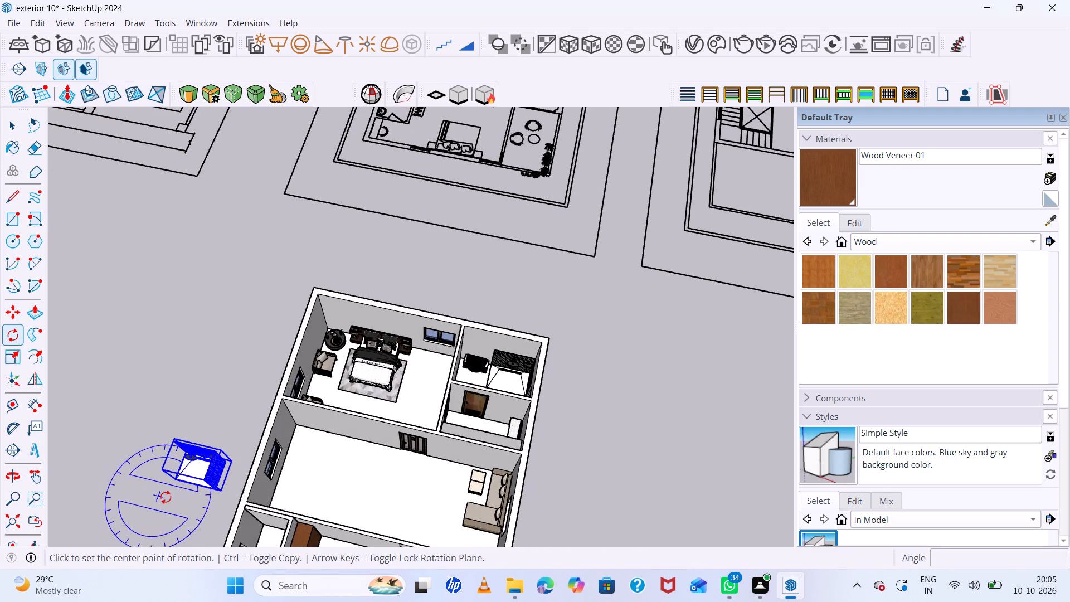
click(192, 500)
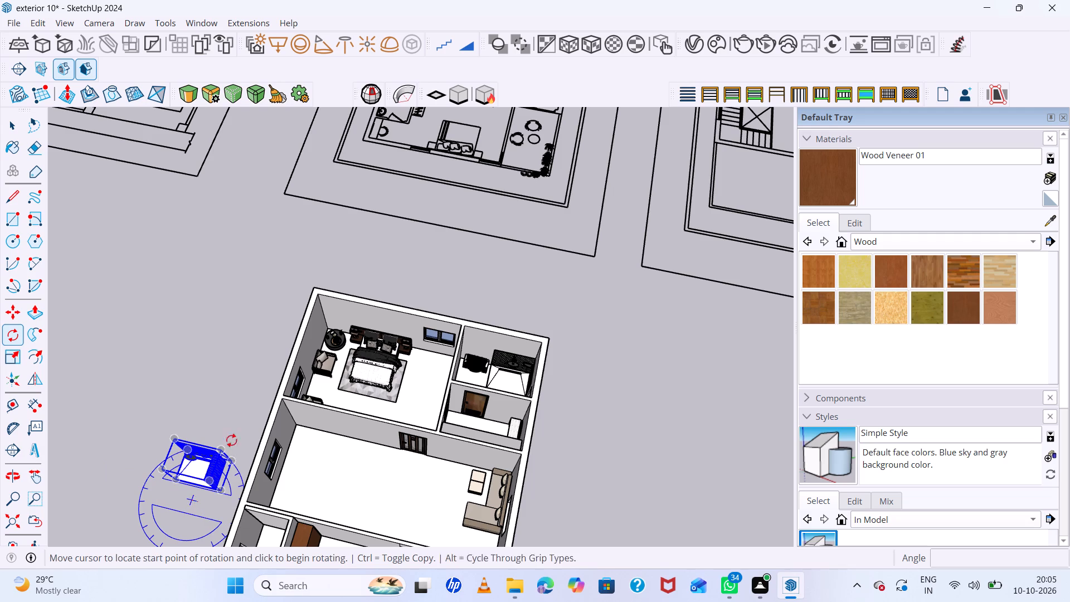
click(240, 358)
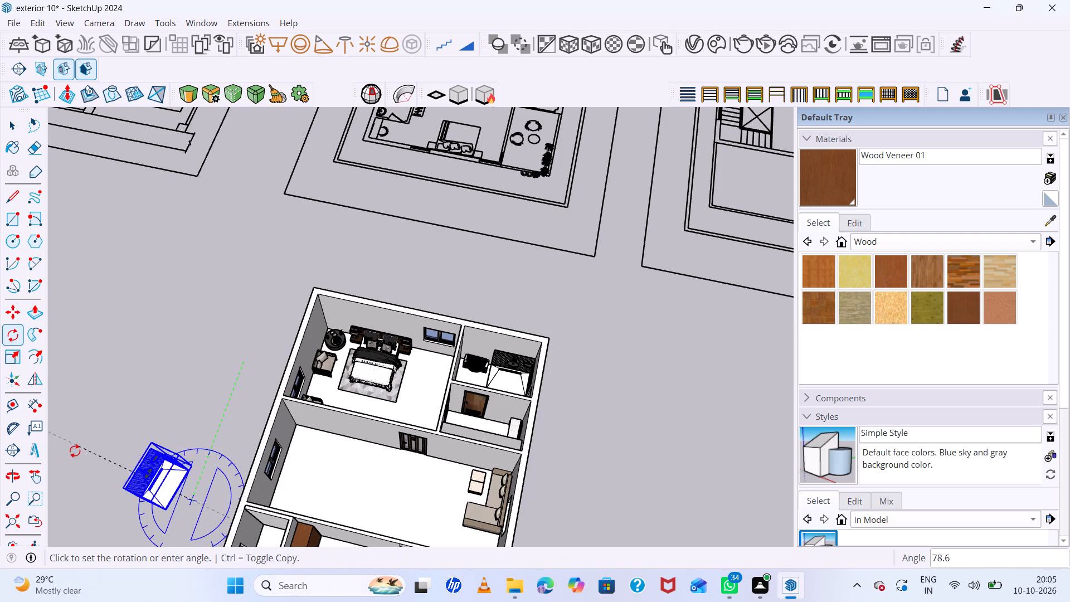
click(68, 467)
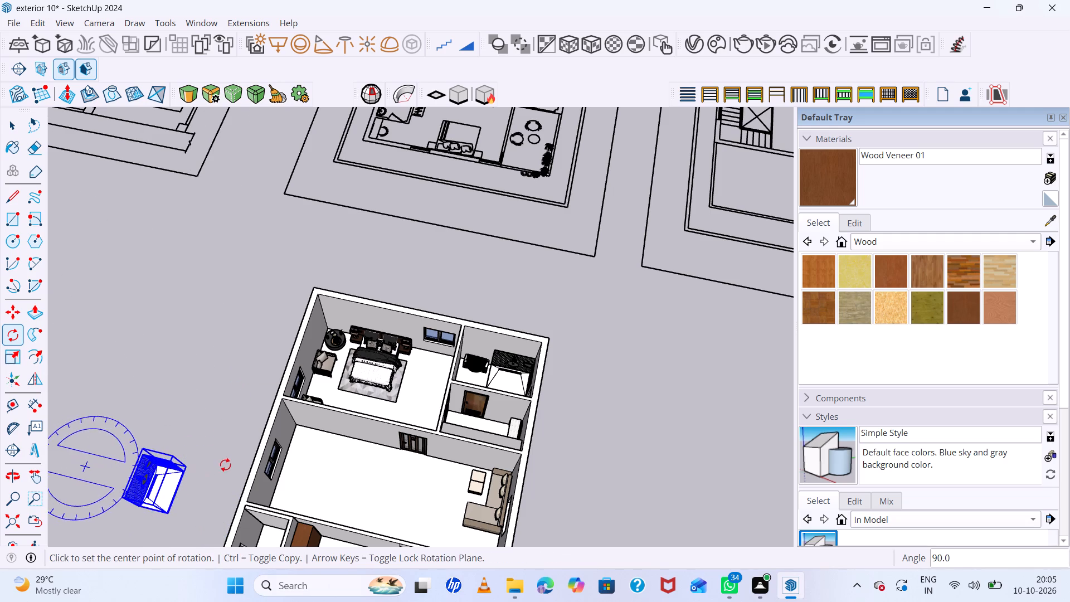
key(space)
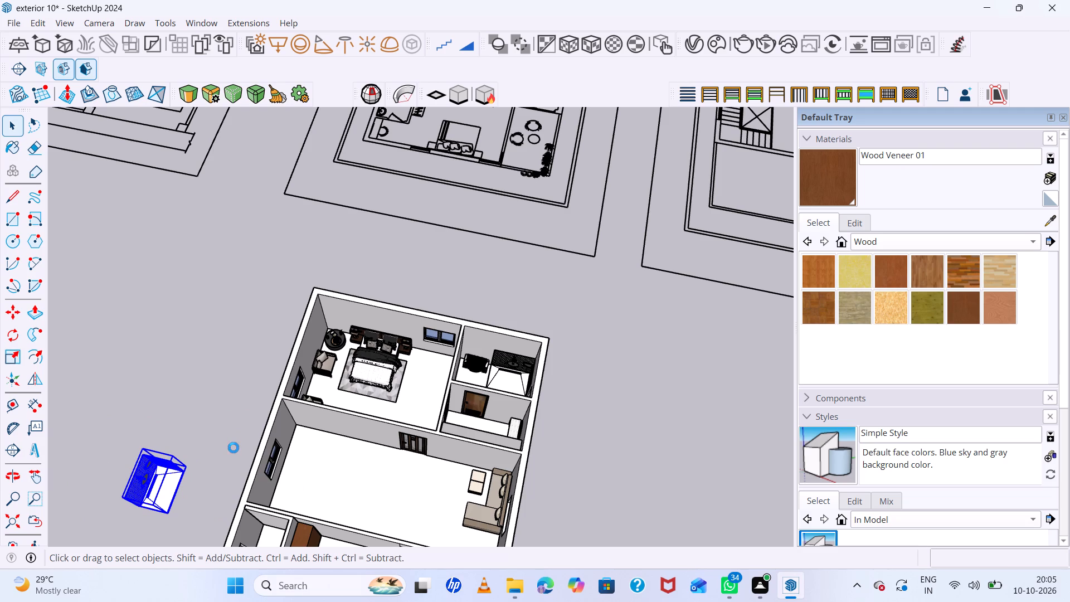
Move the rotated shower area by its corner about 15' 4" into the small bathroom behind the wooden wardrobe.
key(m)
scroll(158, 484, down, 3)
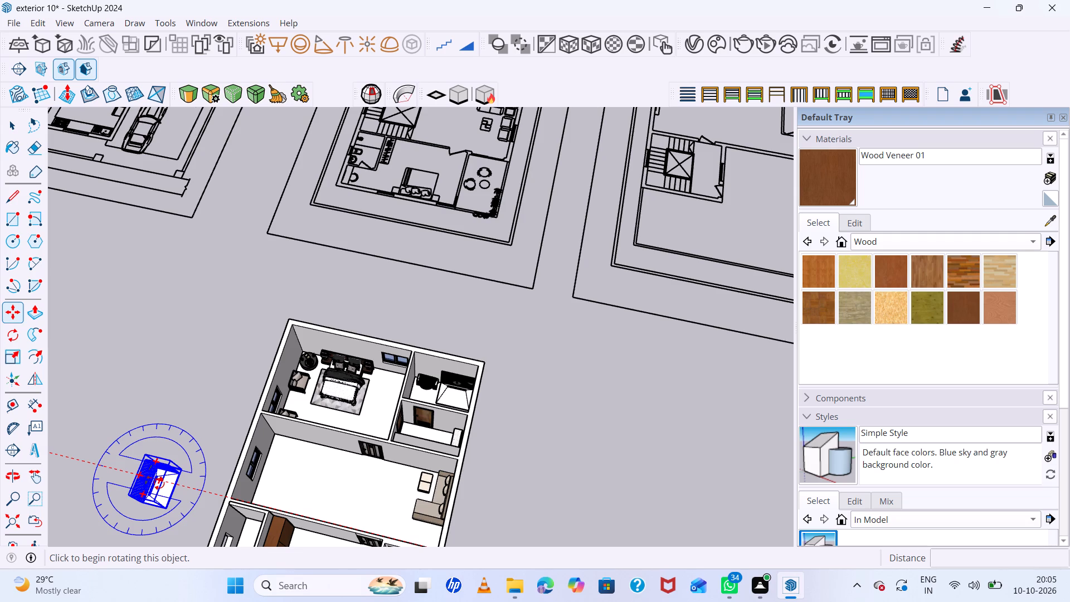
key(space)
key(m)
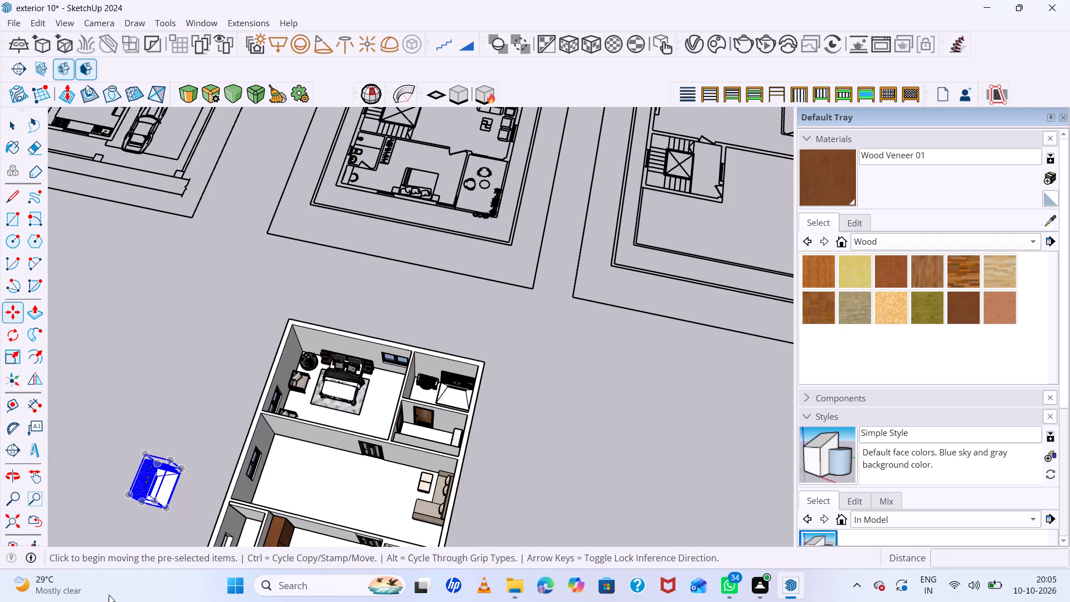
scroll(129, 502, up, 8)
scroll(129, 502, down, 8)
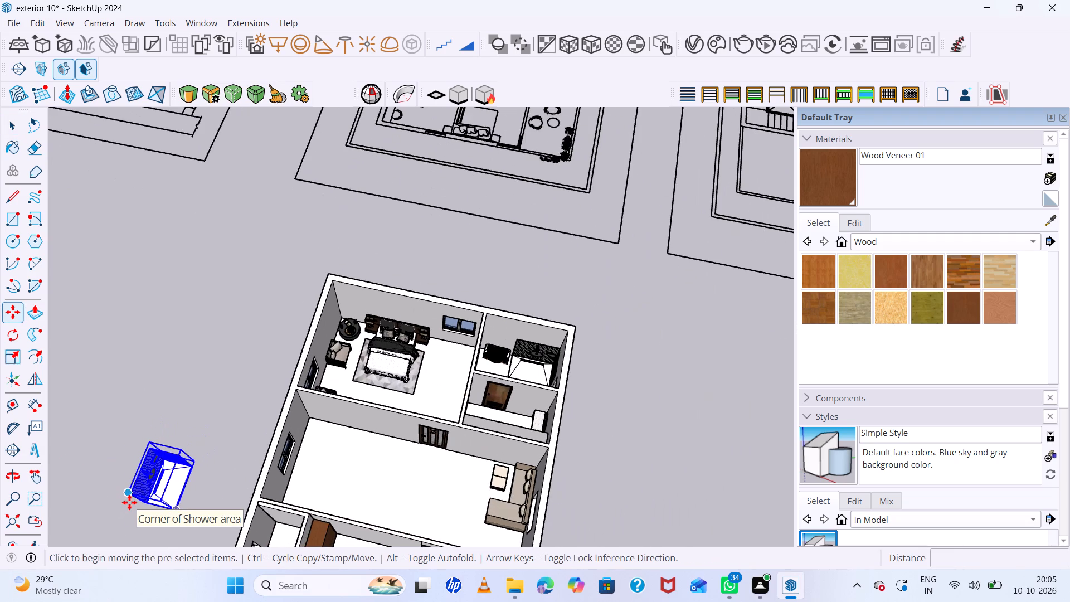
scroll(129, 502, down, 3)
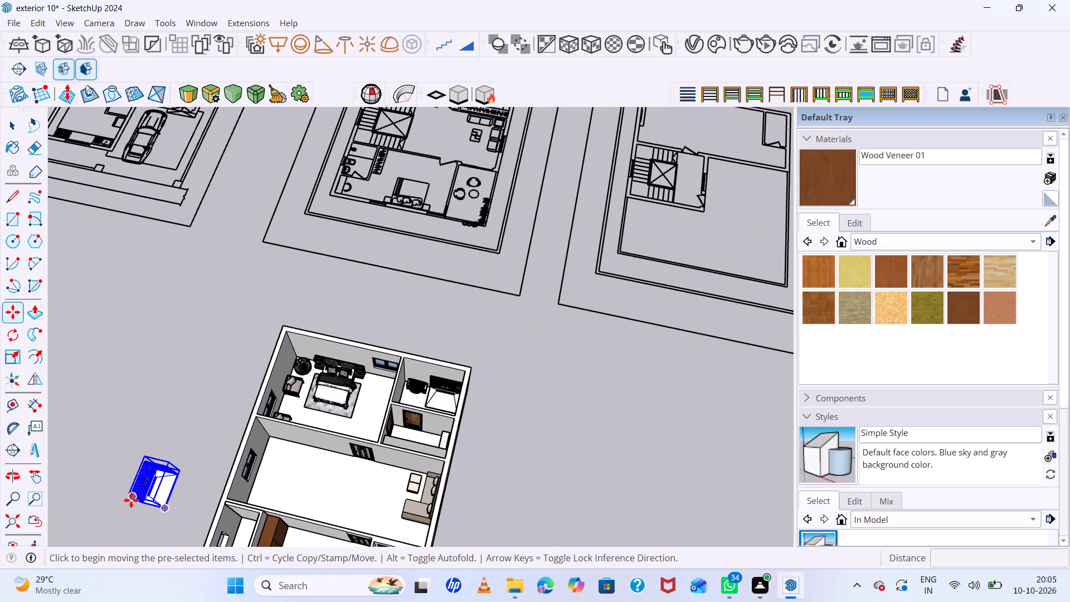
click(131, 500)
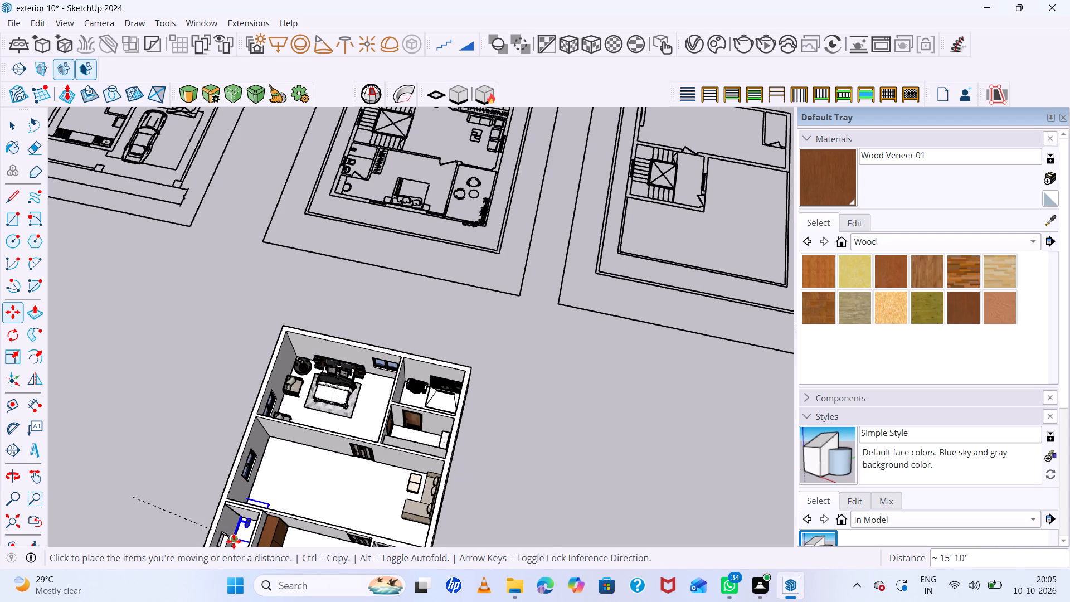
scroll(232, 531, up, 5)
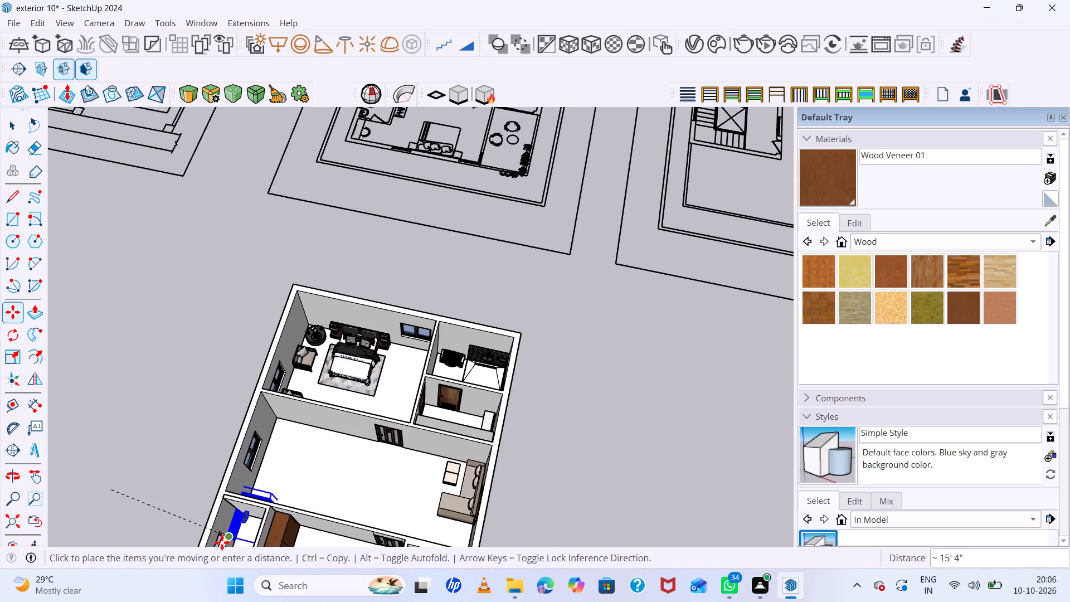
click(222, 542)
scroll(226, 508, up, 13)
scroll(245, 477, down, 8)
scroll(237, 518, up, 1)
middle_drag(237, 518, 245, 519)
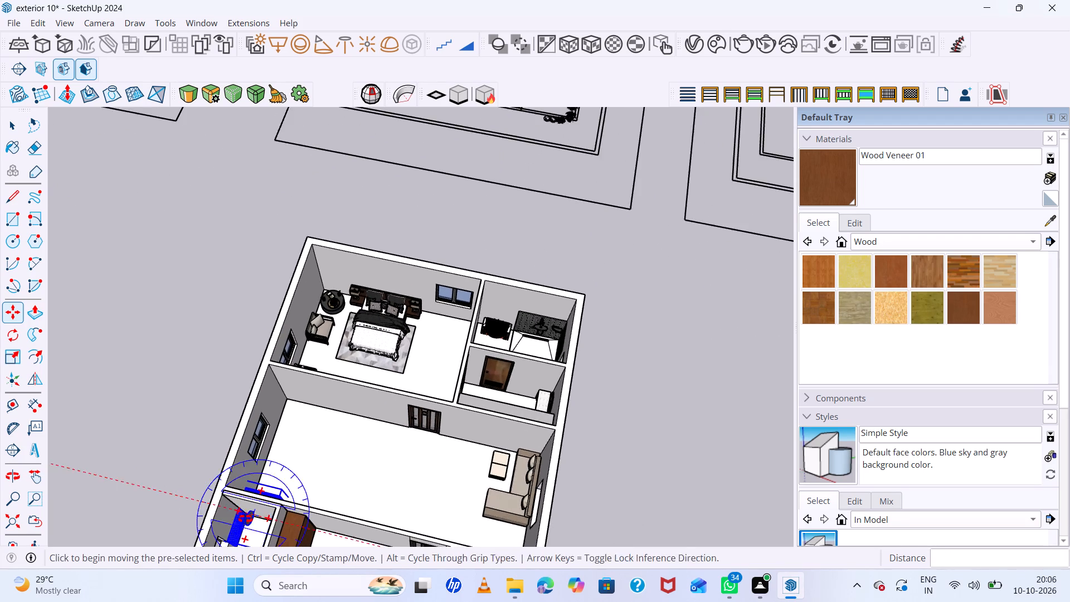
Move the copied shower area about 10' 2" so it sits over the small bathroom behind the wooden wardrobe.
middle_drag(245, 519, 367, 478)
scroll(323, 426, down, 11)
middle_drag(342, 483, 430, 498)
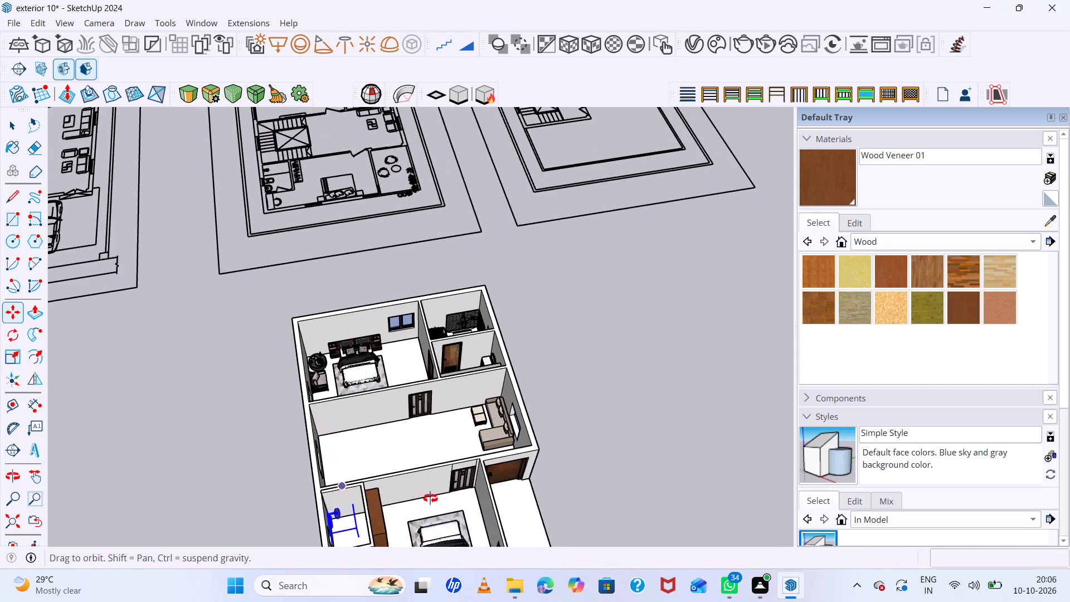
middle_drag(430, 498, 440, 502)
scroll(404, 486, up, 18)
scroll(371, 467, down, 3)
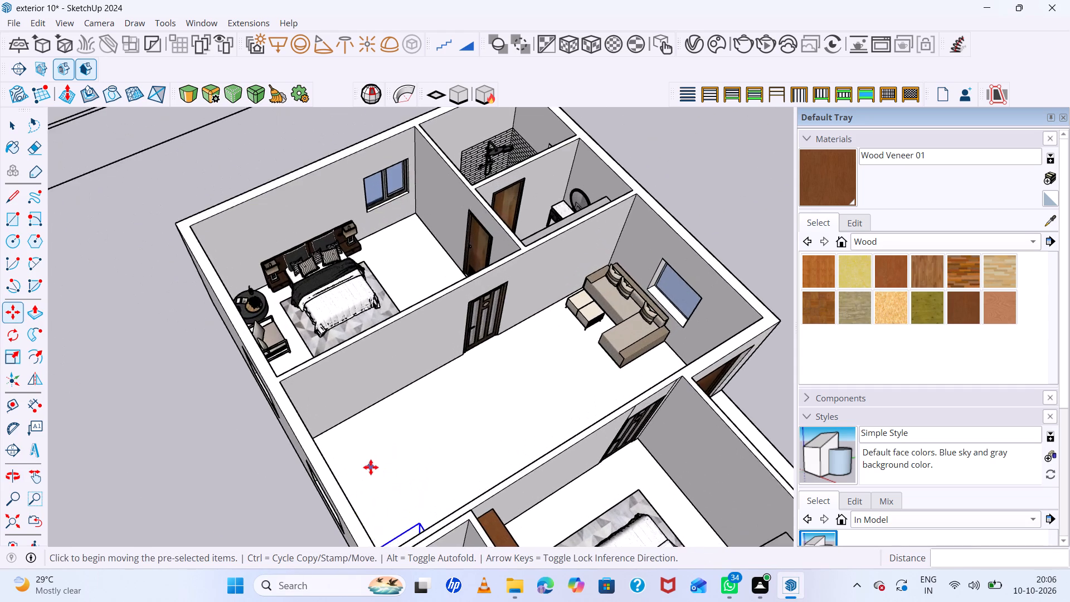
scroll(371, 467, down, 4)
middle_drag(393, 472, 1, 465)
scroll(144, 412, up, 12)
scroll(162, 402, down, 14)
middle_drag(261, 325, 107, 378)
scroll(306, 305, up, 9)
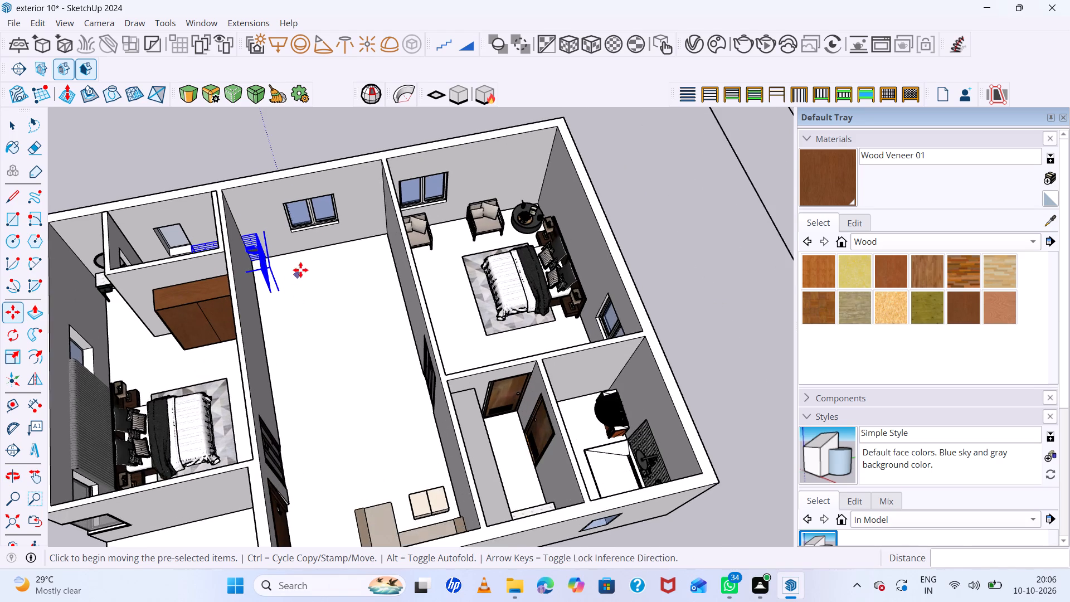
scroll(300, 270, up, 7)
click(258, 295)
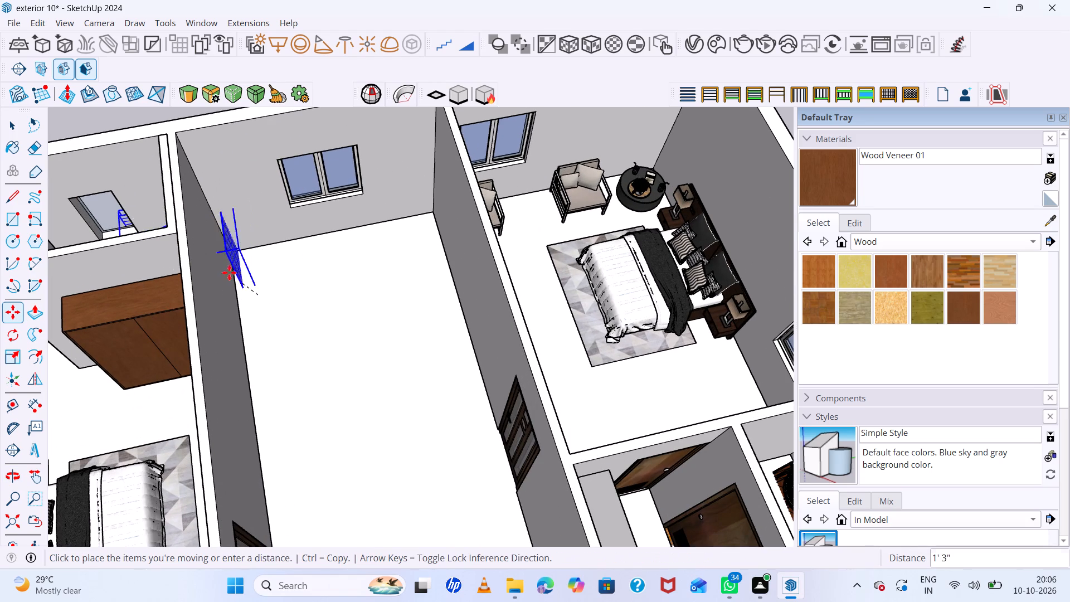
click(176, 257)
Shift the shower area by its upper corner about 10" along the small bathroom's outer wall.
middle_drag(174, 294, 395, 269)
middle_drag(397, 269, 426, 268)
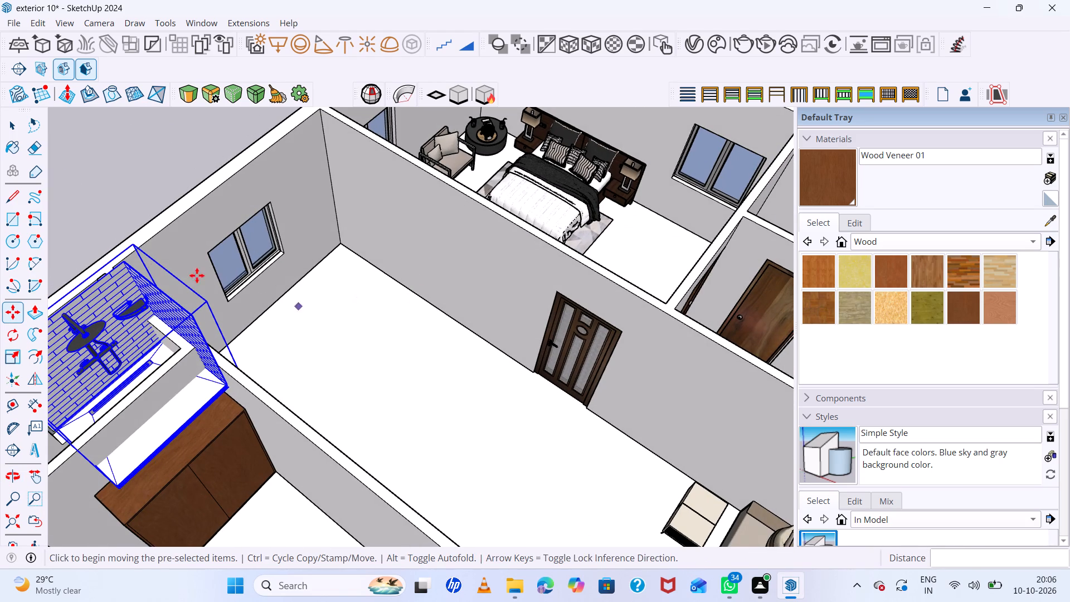
click(123, 267)
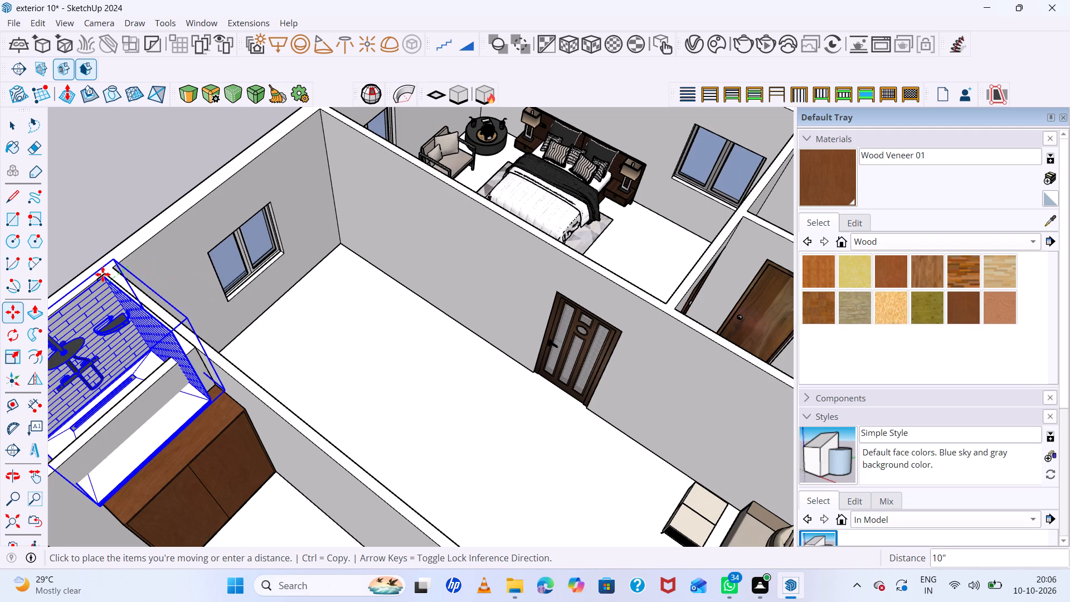
click(105, 275)
Move the shower area by its top wall corner about 4' 7" to the small bathroom's inner wall corner.
scroll(204, 330, down, 12)
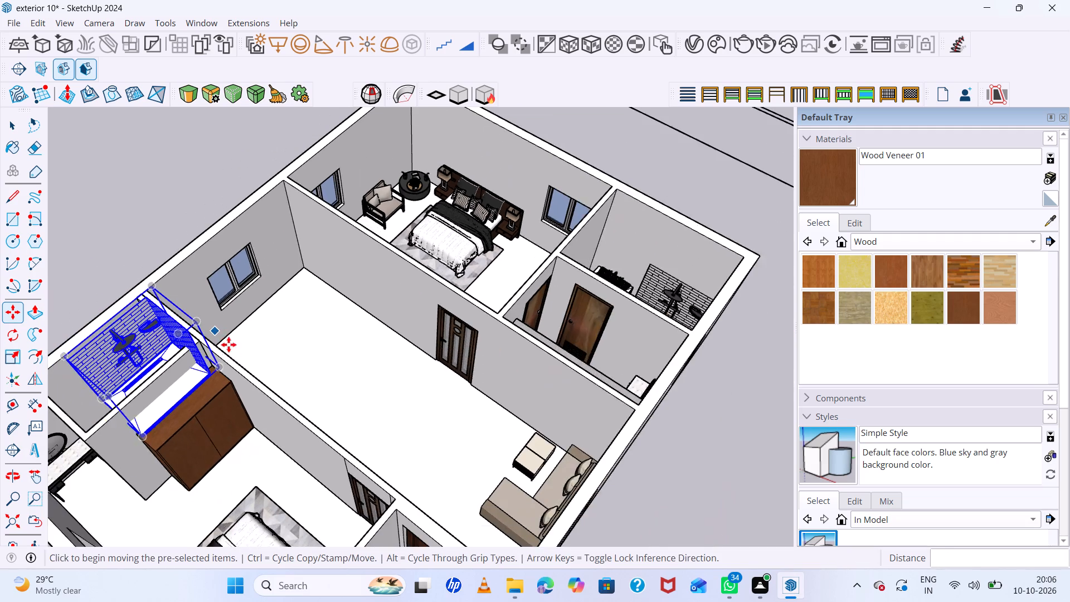
scroll(228, 344, down, 3)
middle_drag(163, 408, 255, 357)
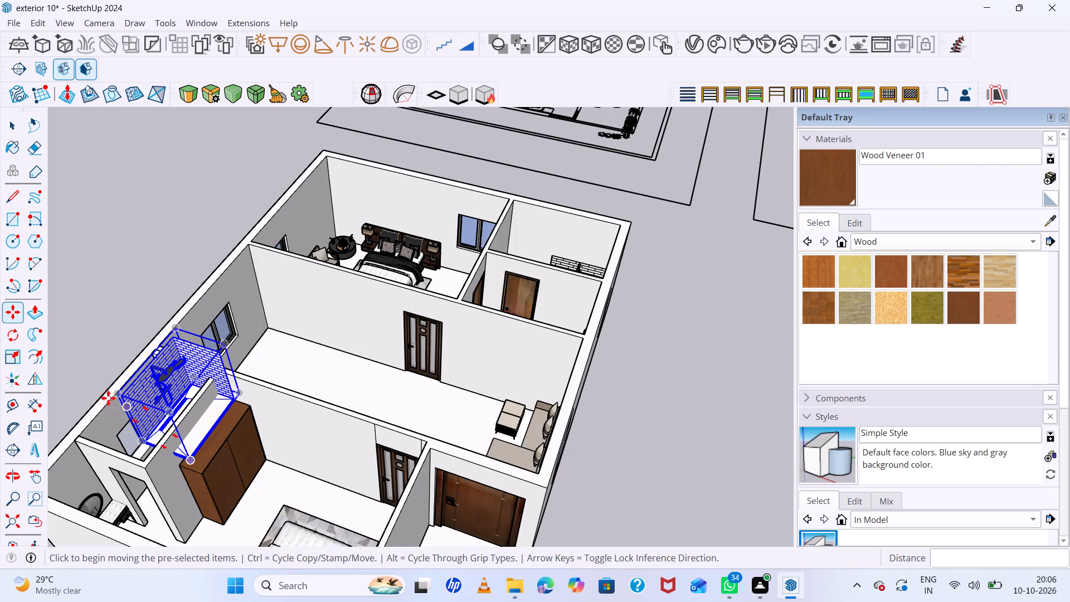
scroll(100, 394, up, 7)
scroll(195, 387, up, 7)
middle_drag(245, 387, 483, 363)
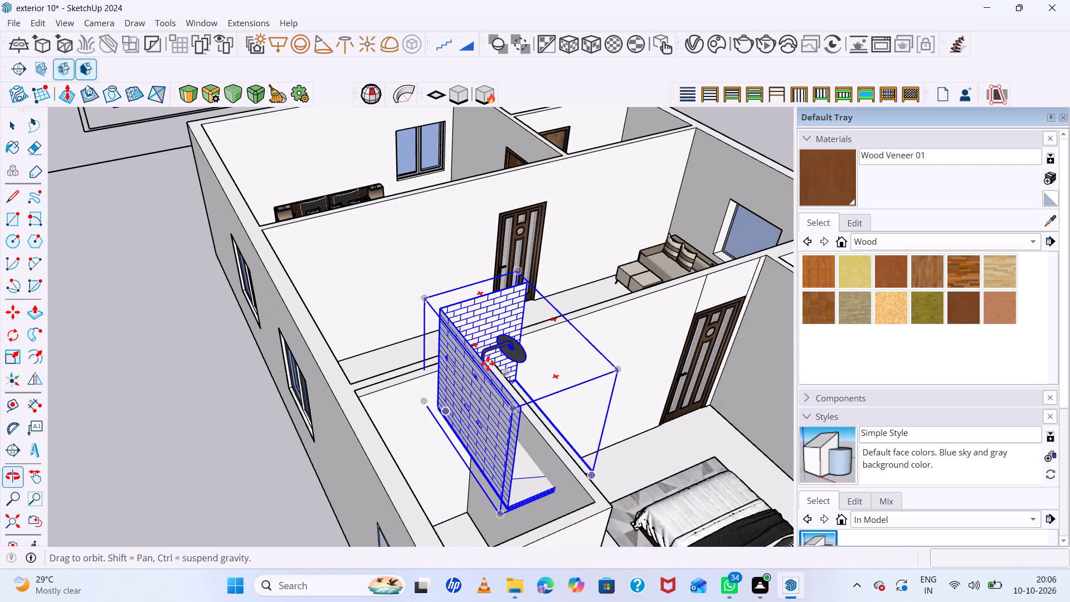
click(442, 309)
click(361, 399)
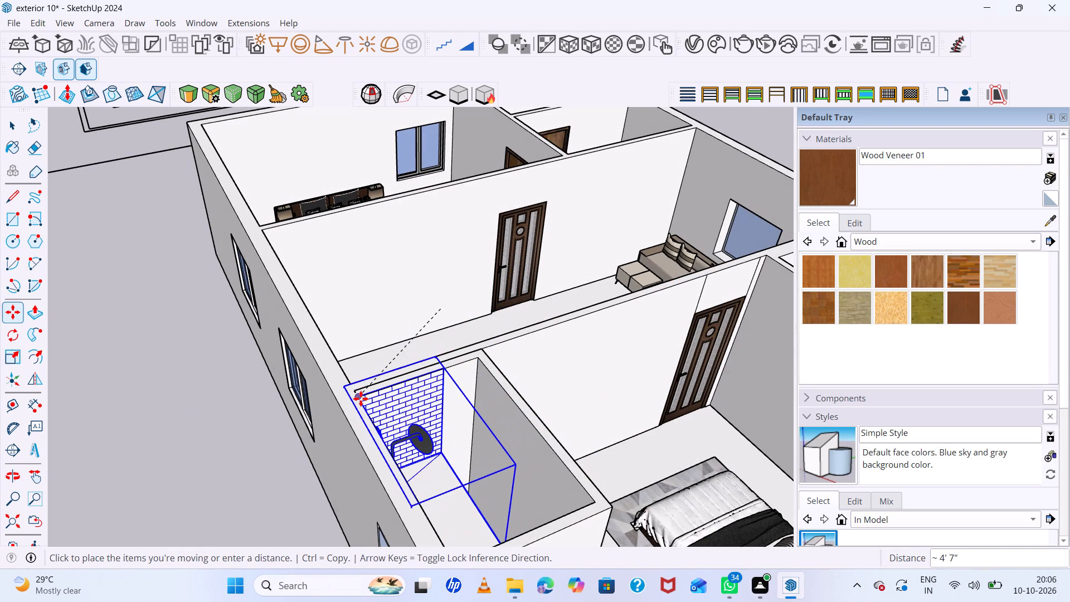
Nudge the shower area's top outer corner onto the small bathroom's inner wall corner.
scroll(303, 337, down, 14)
scroll(413, 346, up, 1)
middle_drag(413, 346, 270, 383)
scroll(228, 355, up, 11)
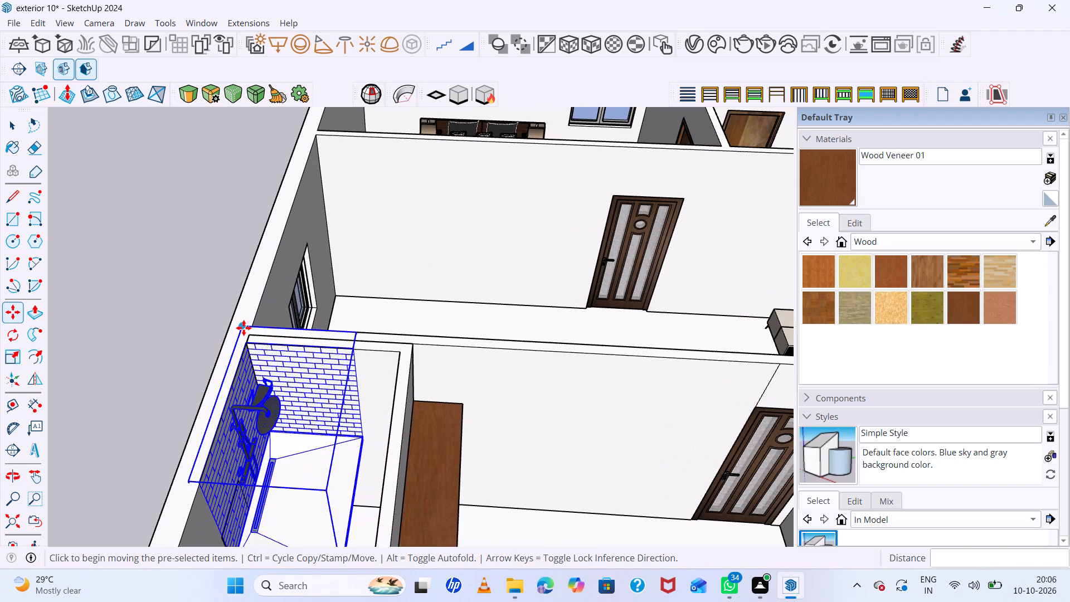
click(243, 323)
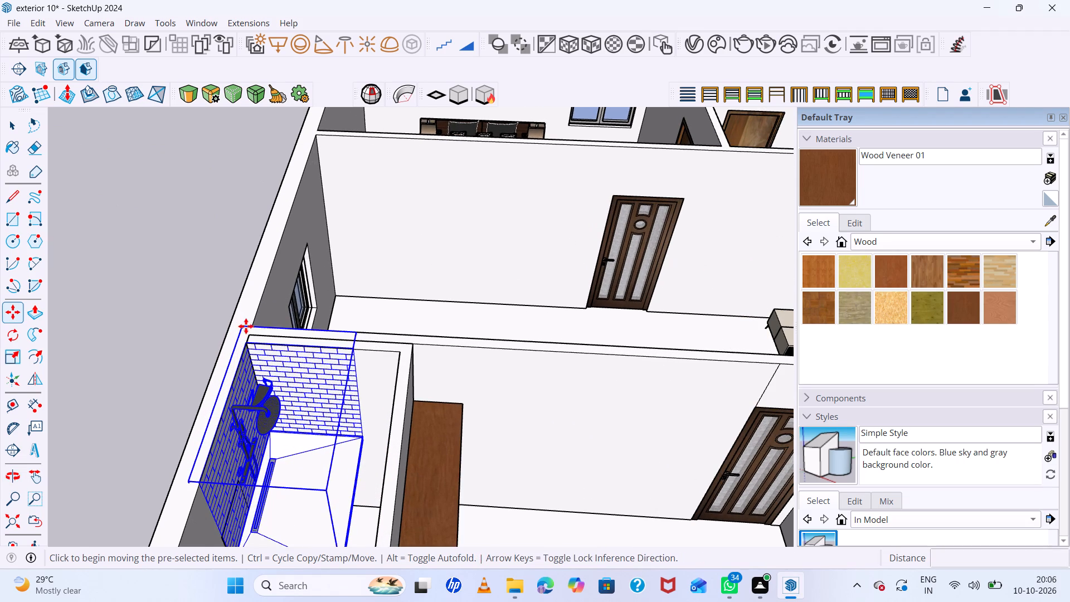
click(252, 336)
Lower the shower area about 4' 10" along the vertical axis to the small bathroom's floor level.
scroll(252, 336, down, 7)
scroll(314, 426, up, 5)
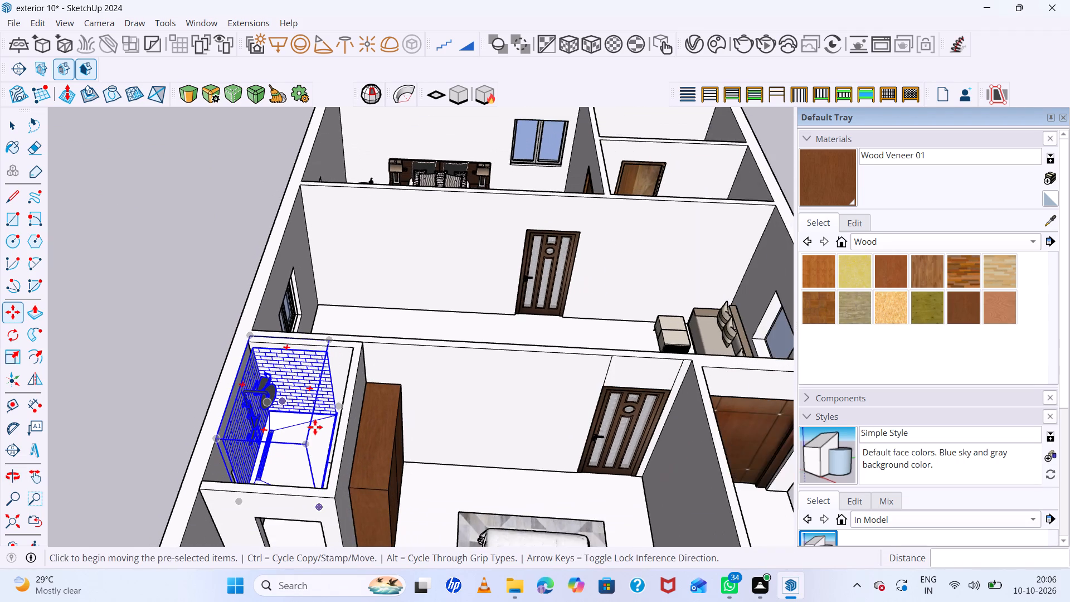
scroll(315, 427, up, 1)
middle_drag(316, 427, 325, 493)
scroll(276, 361, down, 8)
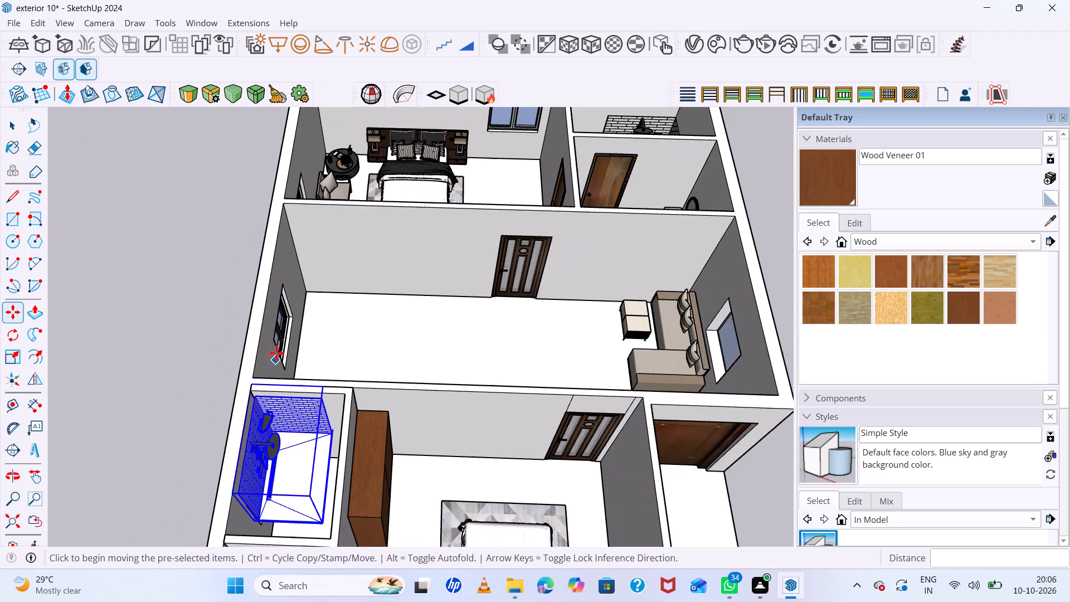
scroll(276, 353, down, 5)
middle_drag(372, 464, 355, 372)
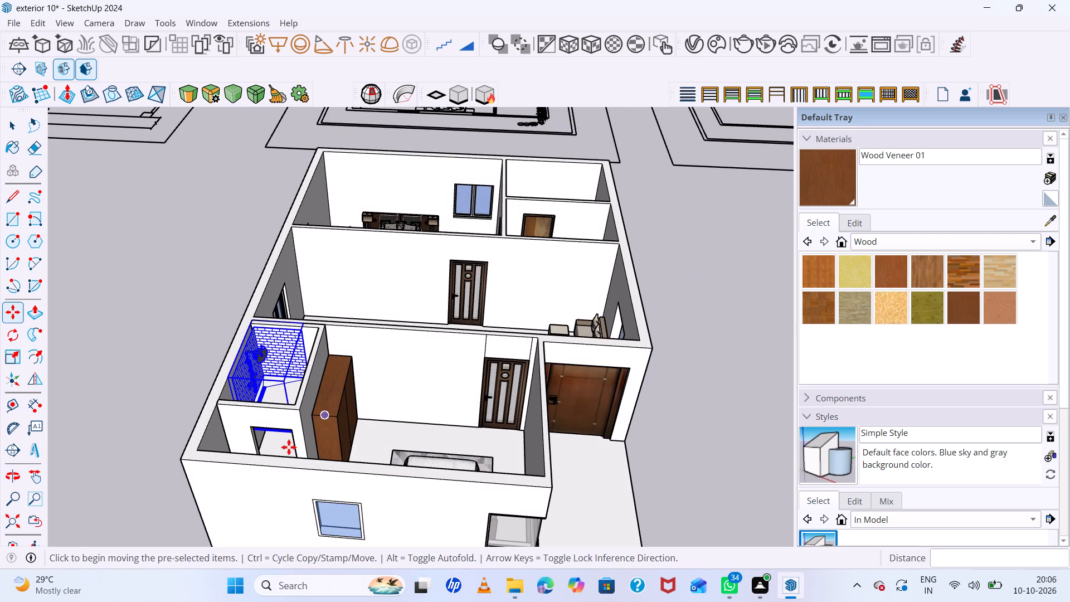
scroll(280, 444, up, 8)
scroll(280, 443, up, 15)
scroll(281, 443, up, 6)
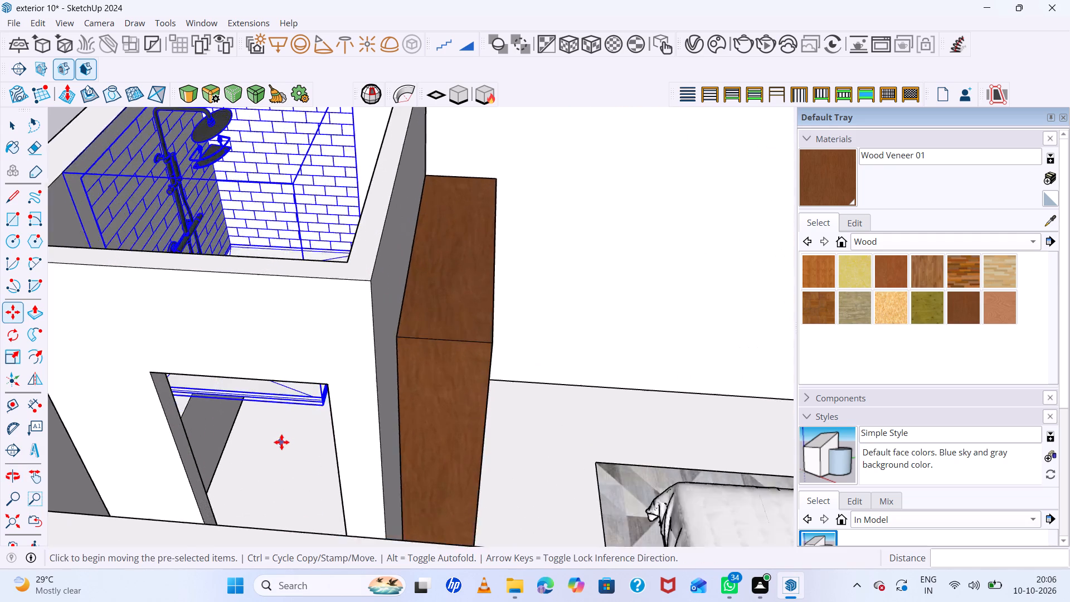
scroll(281, 442, up, 7)
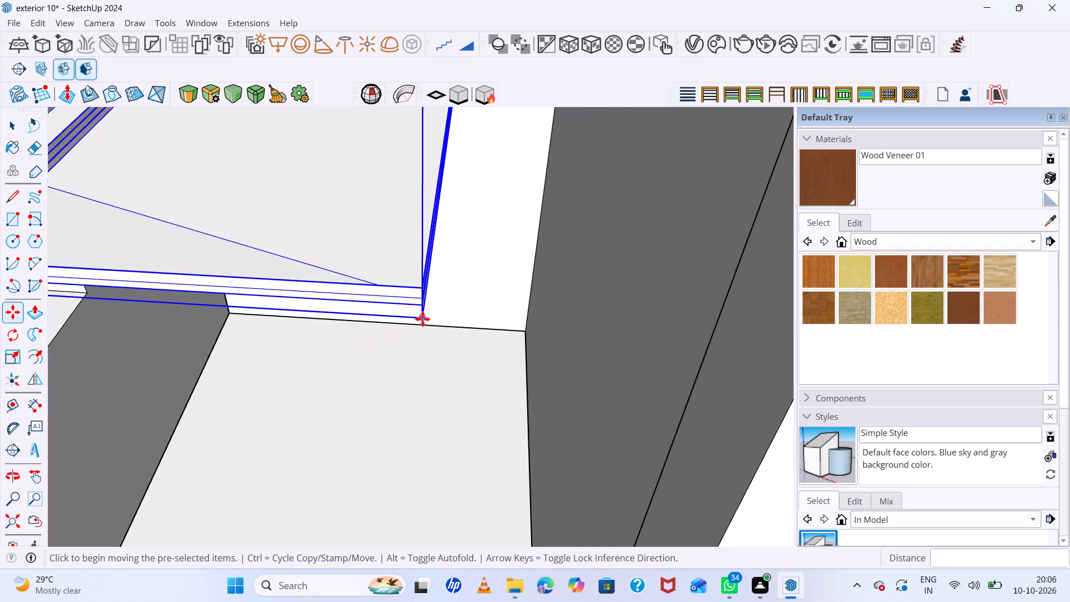
click(423, 319)
key(Left)
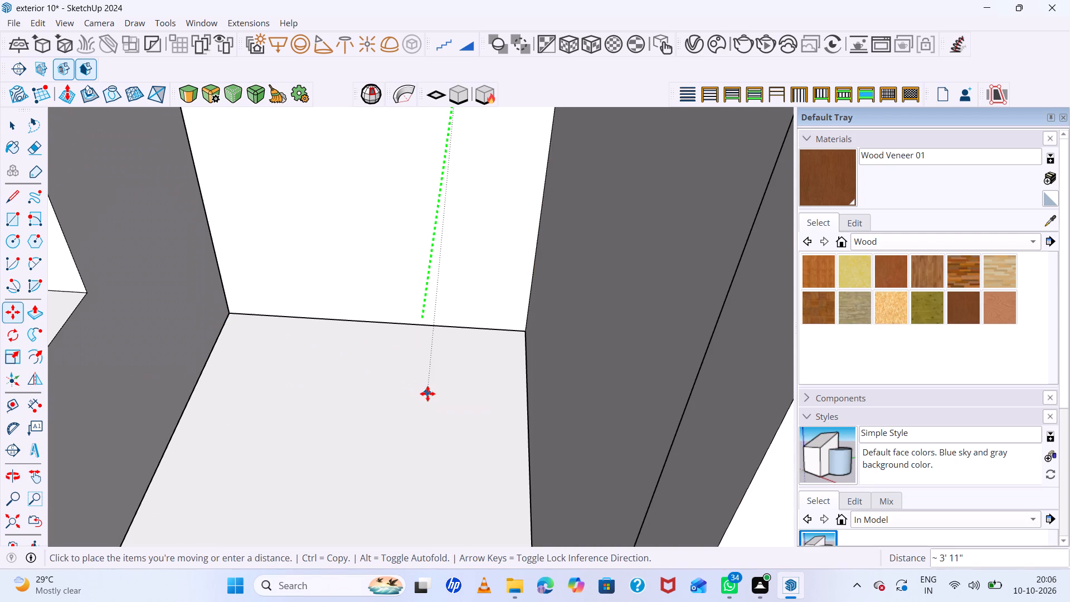
key(Right)
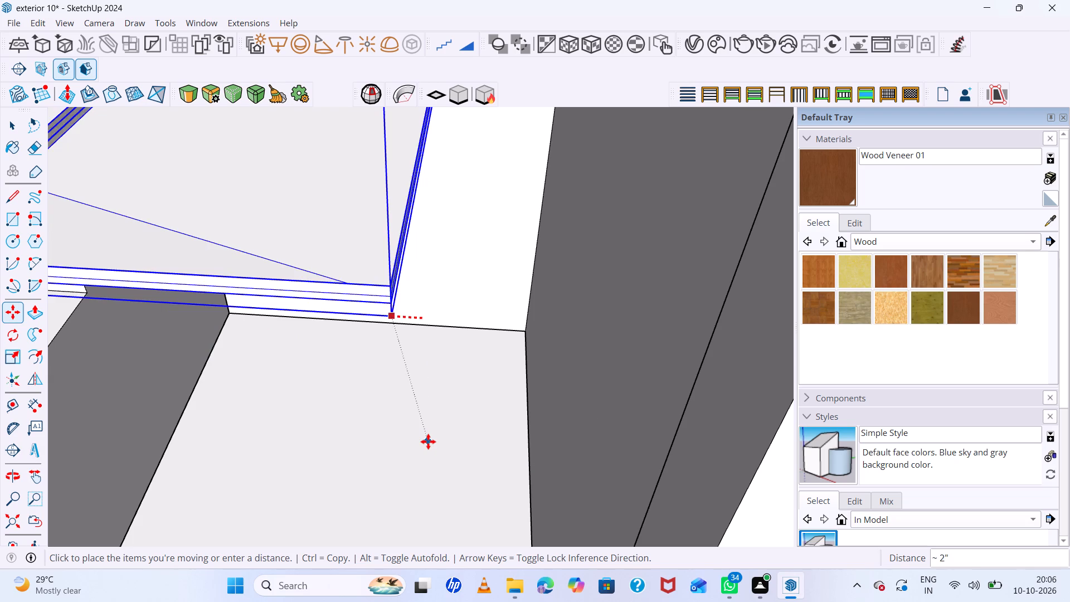
key(Up)
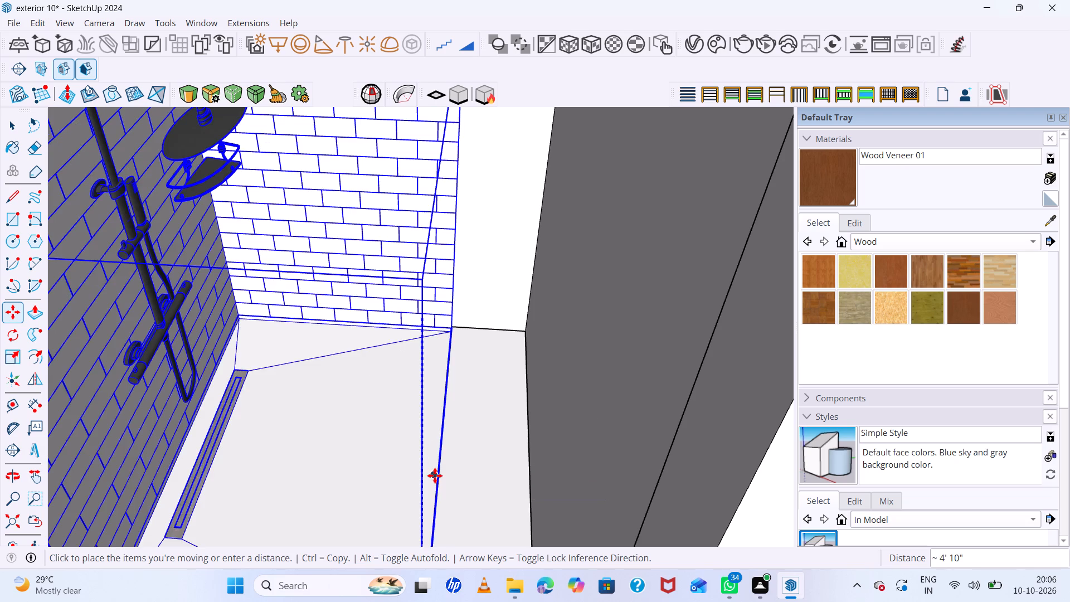
click(445, 537)
Scale the shower area along its red axis by about 0.65 to shorten it within the small bathroom.
scroll(351, 368, down, 12)
scroll(360, 378, up, 5)
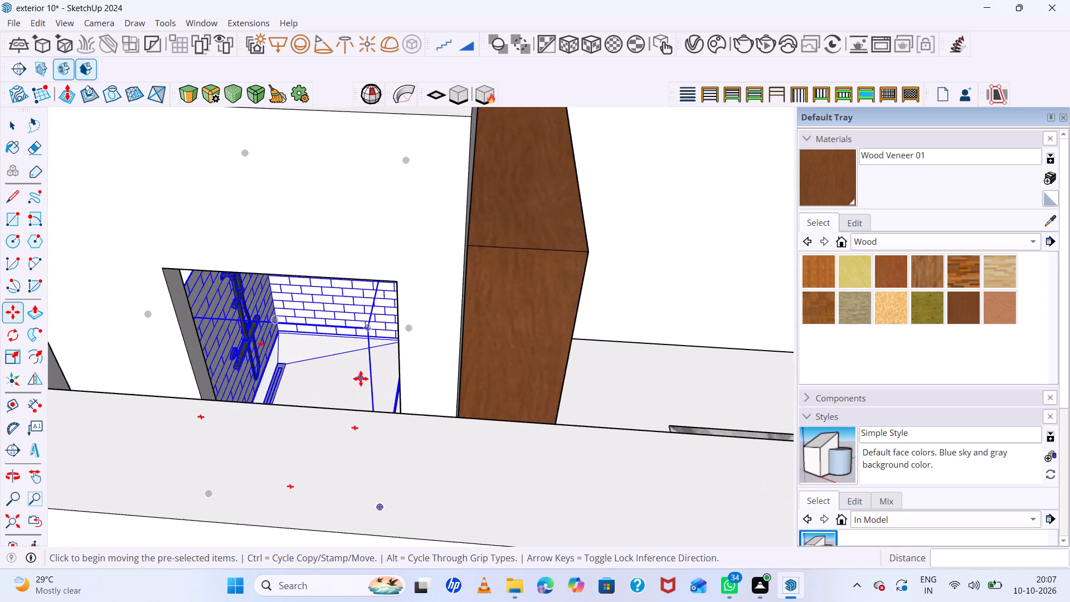
scroll(361, 378, up, 12)
scroll(361, 379, down, 19)
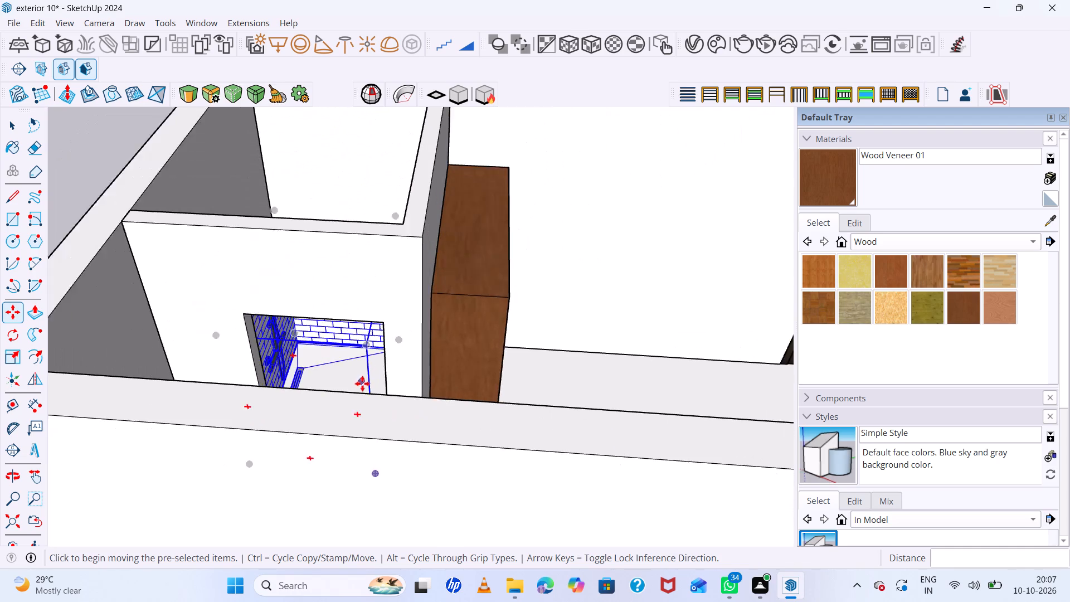
middle_drag(364, 384, 379, 456)
scroll(361, 378, up, 8)
scroll(359, 377, down, 3)
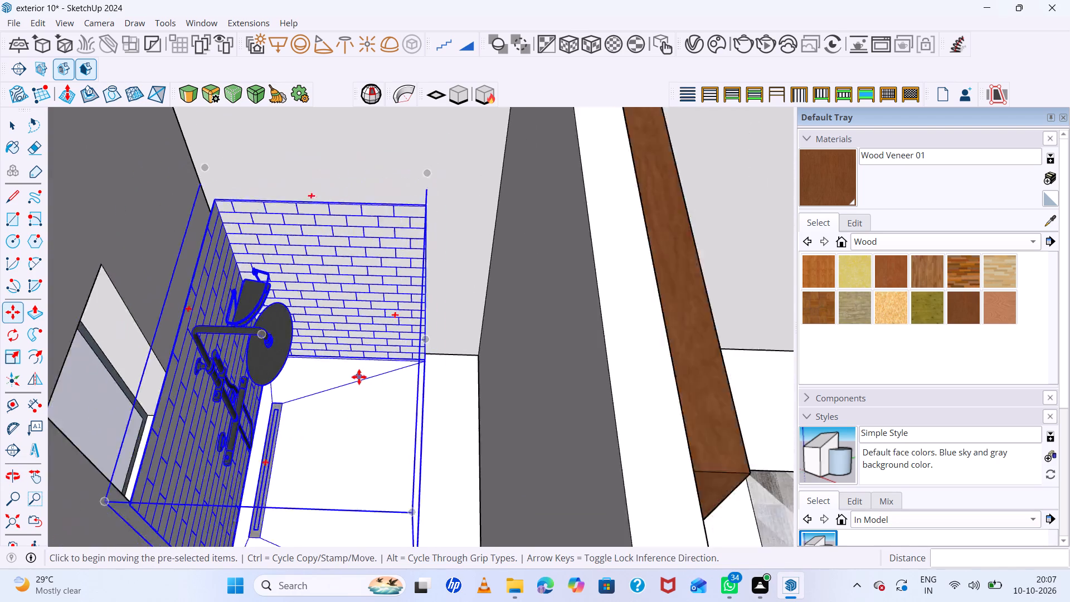
scroll(359, 377, down, 7)
middle_drag(352, 423, 352, 463)
scroll(347, 430, up, 6)
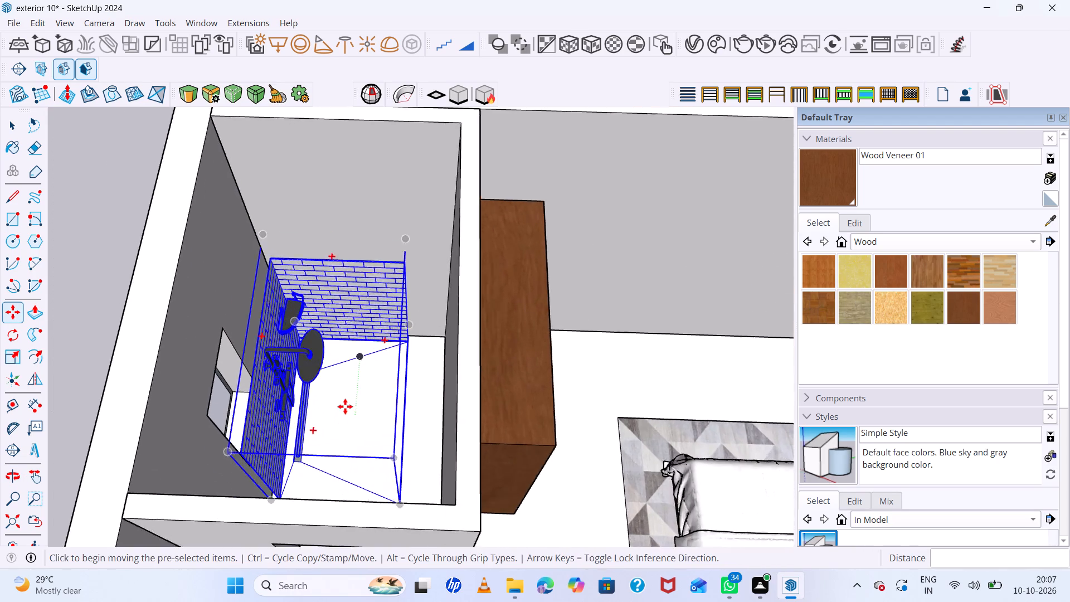
scroll(345, 406, down, 8)
middle_drag(351, 423, 349, 481)
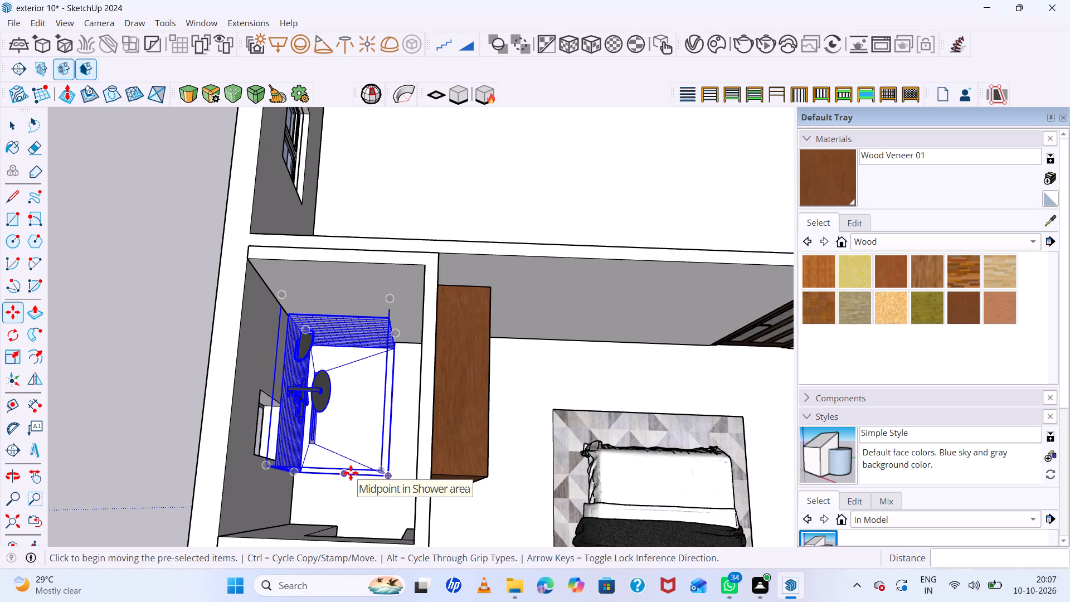
key(s)
click(329, 472)
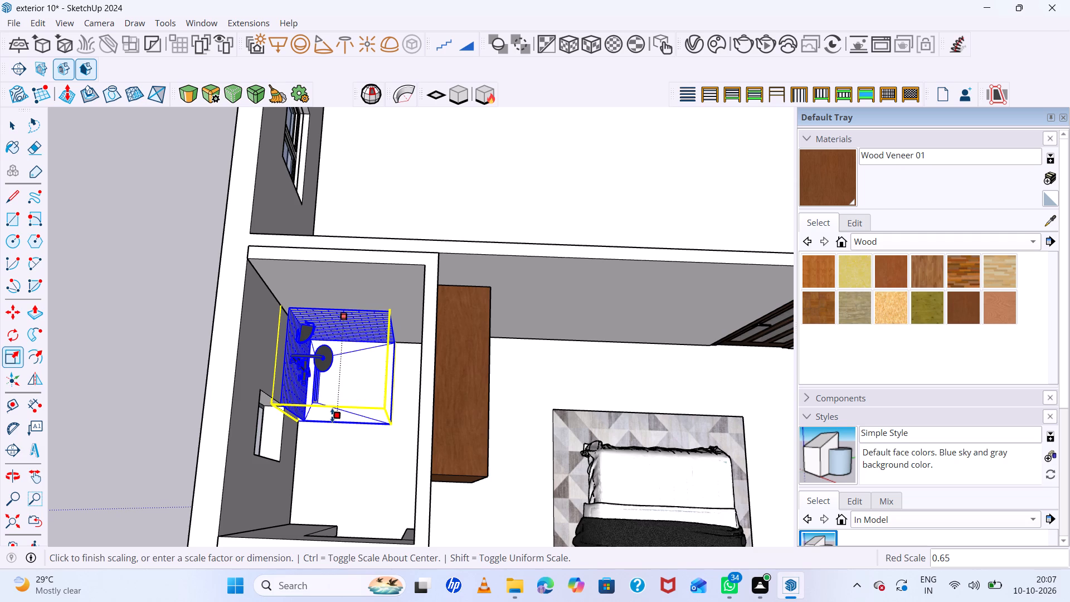
click(332, 415)
Scale the shower area's height by about 1.63 along the blue axis and deselect it.
click(330, 352)
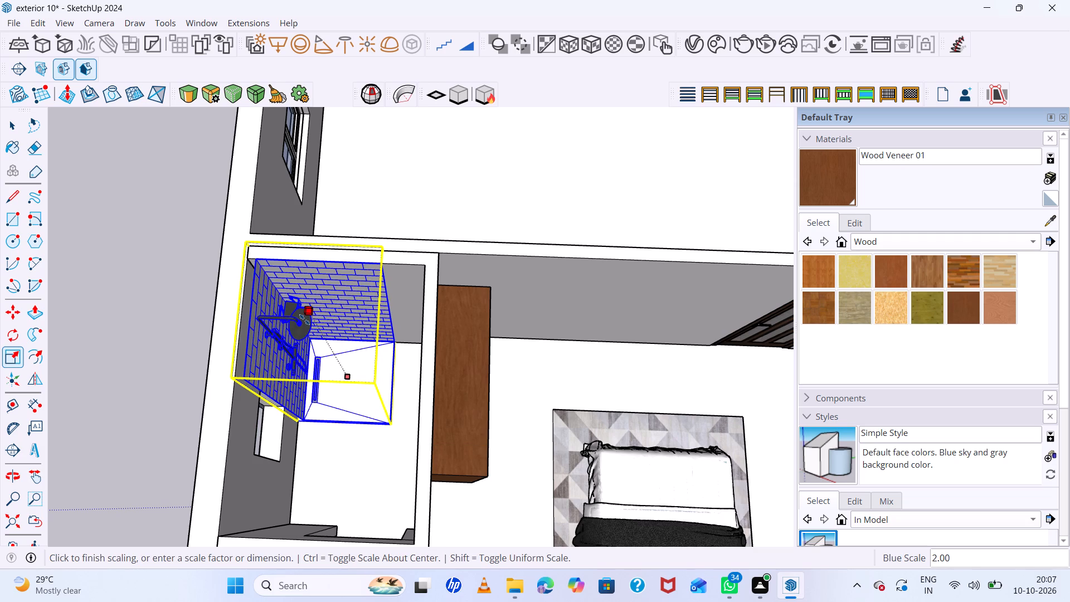
click(308, 342)
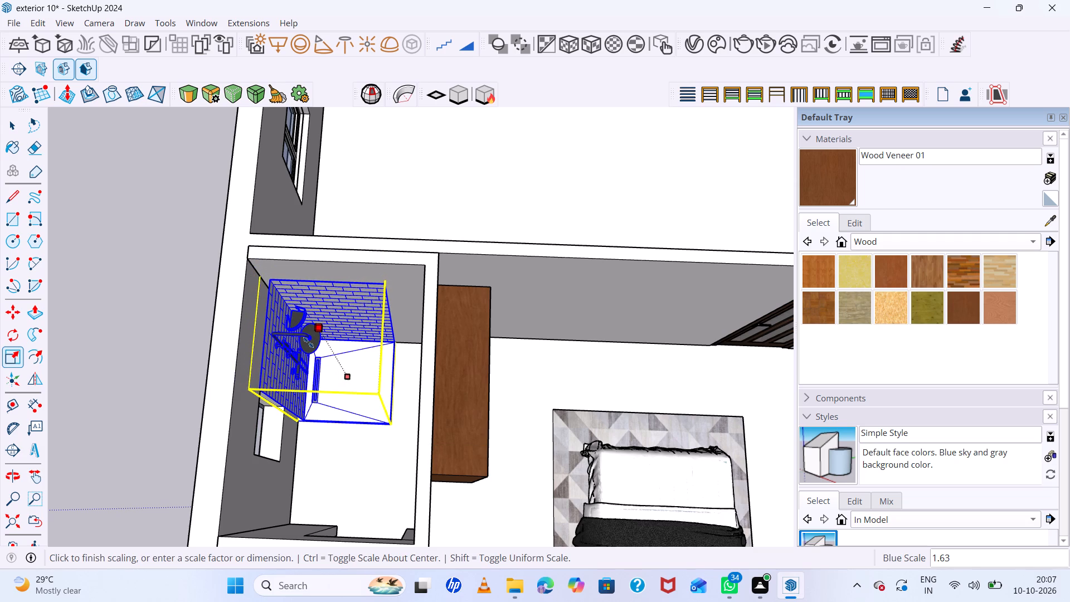
key(space)
click(525, 436)
Scale the shower area beside the bathroom window by about 0.89 on red and 1.01 on green, and deselect it.
scroll(525, 436, up, 8)
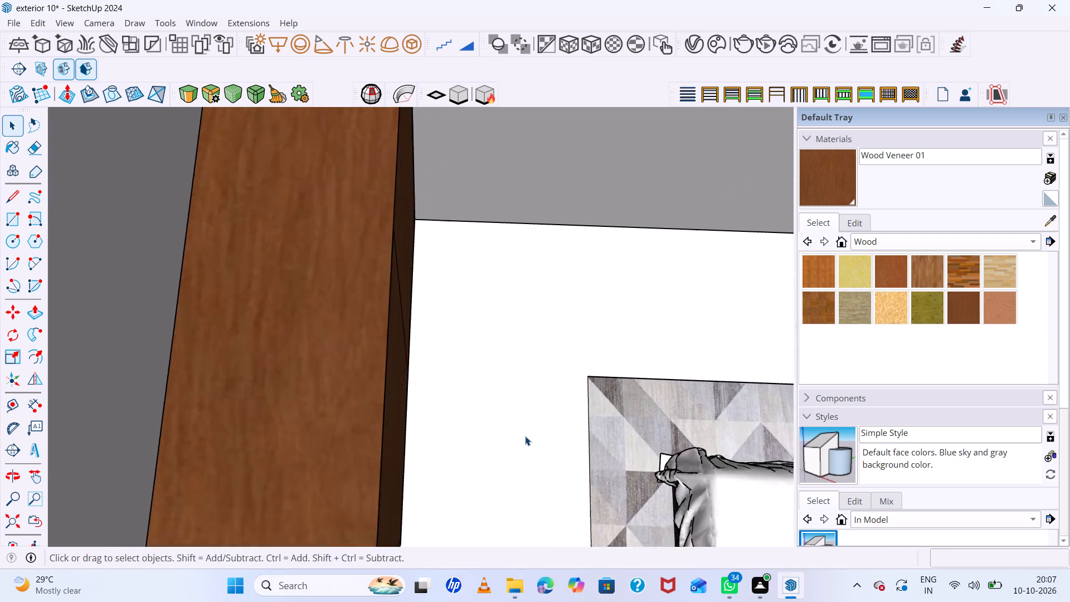
scroll(525, 436, up, 3)
scroll(525, 436, down, 13)
middle_drag(525, 436, 415, 367)
scroll(326, 307, up, 14)
scroll(307, 285, down, 17)
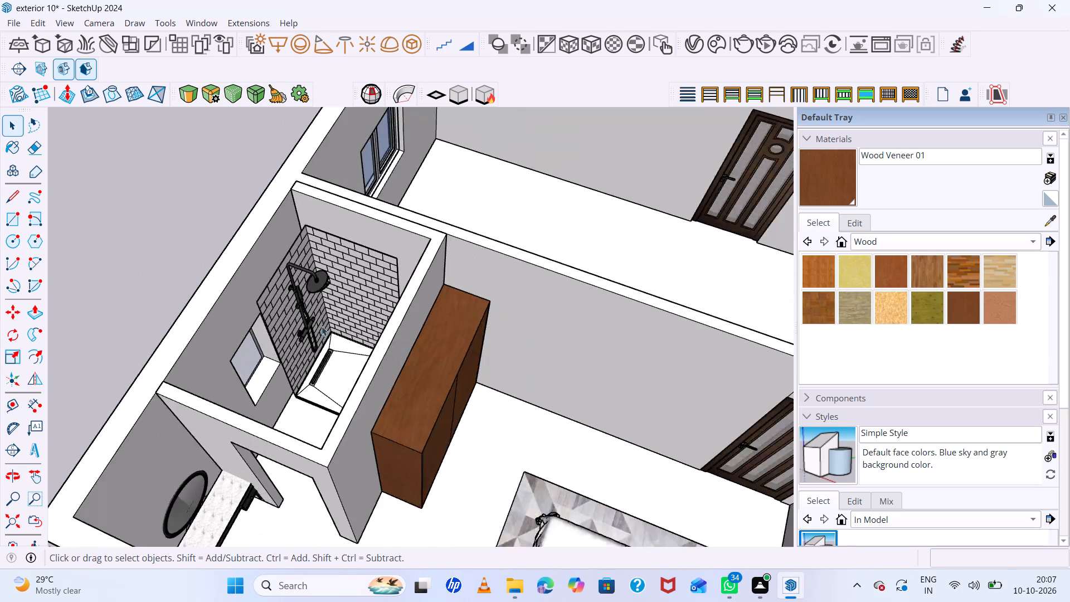
scroll(324, 331, up, 7)
scroll(325, 336, down, 5)
click(293, 344)
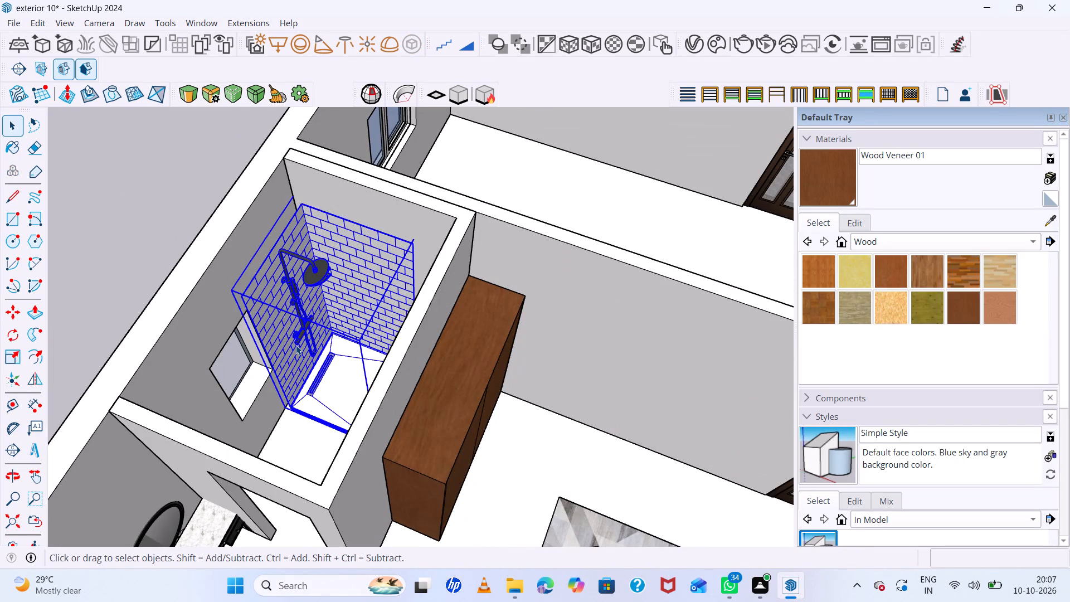
key(s)
click(264, 363)
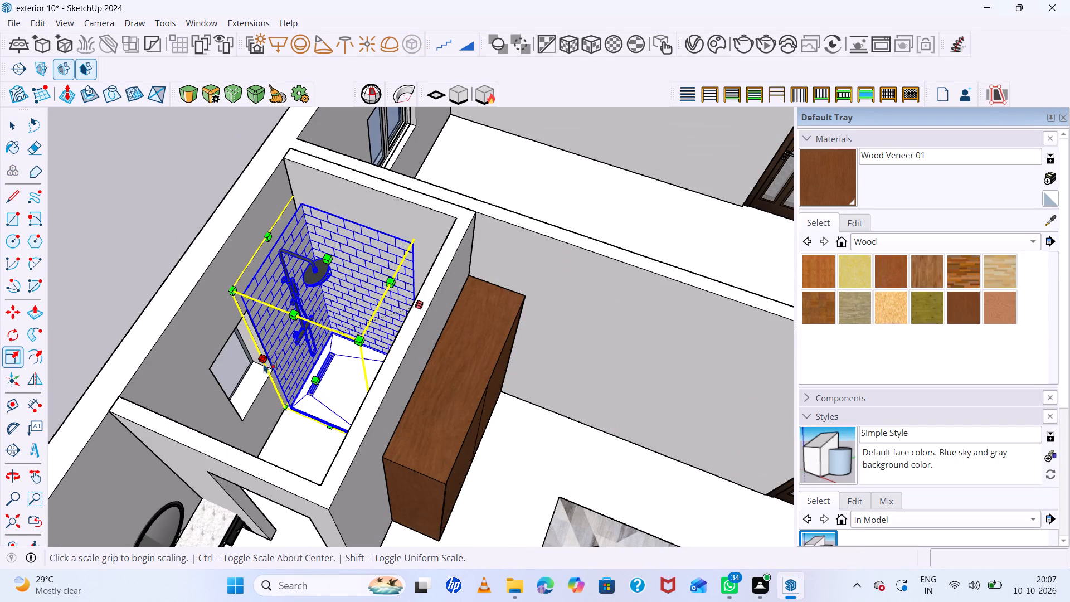
click(269, 348)
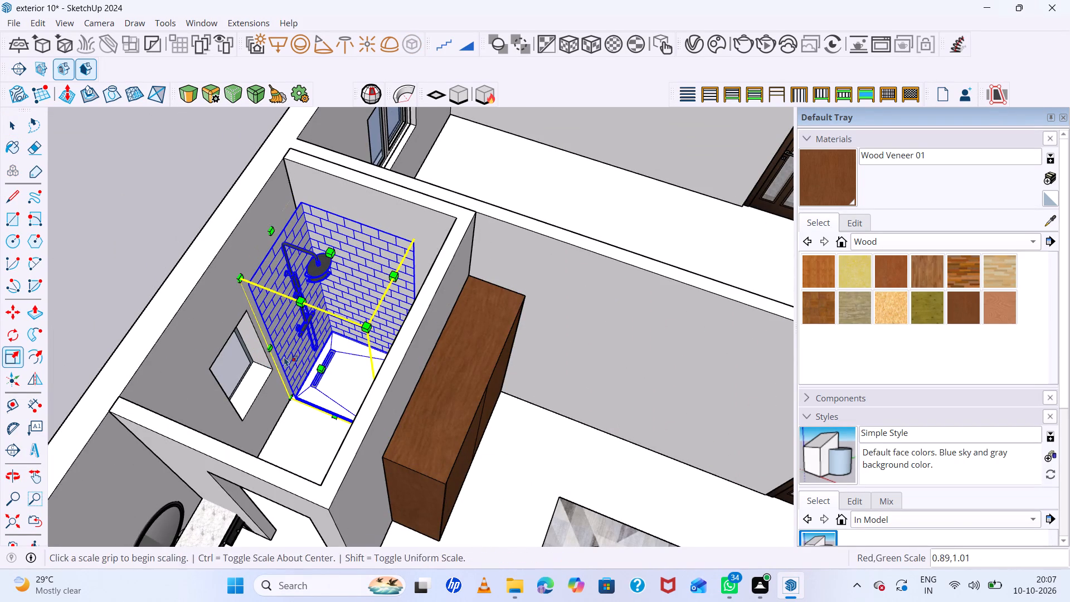
key(space)
click(115, 231)
scroll(115, 231, down, 8)
scroll(202, 270, up, 7)
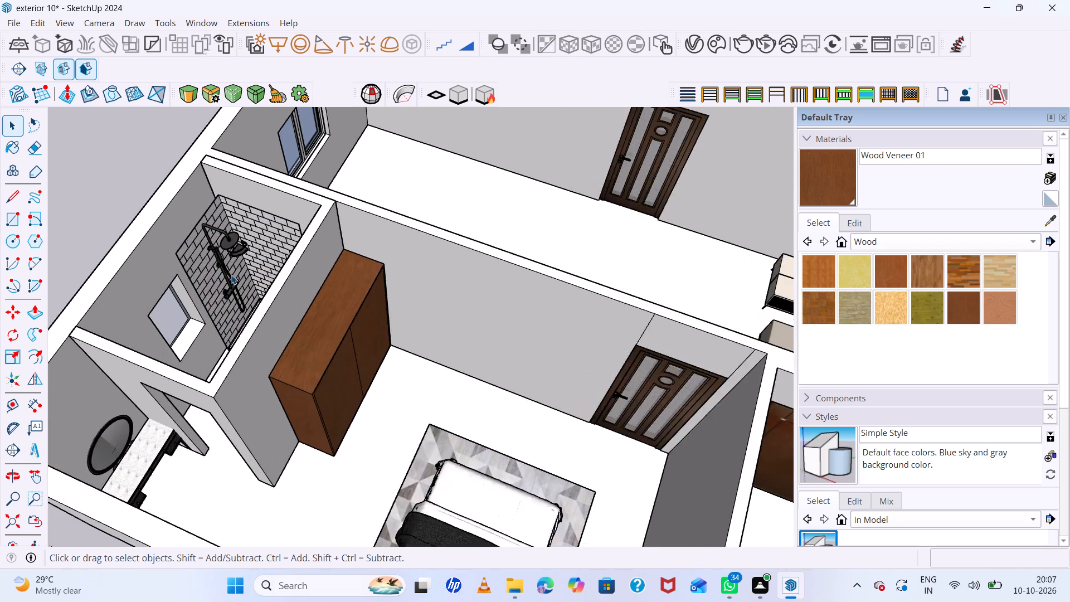
scroll(231, 275, up, 13)
scroll(269, 293, down, 7)
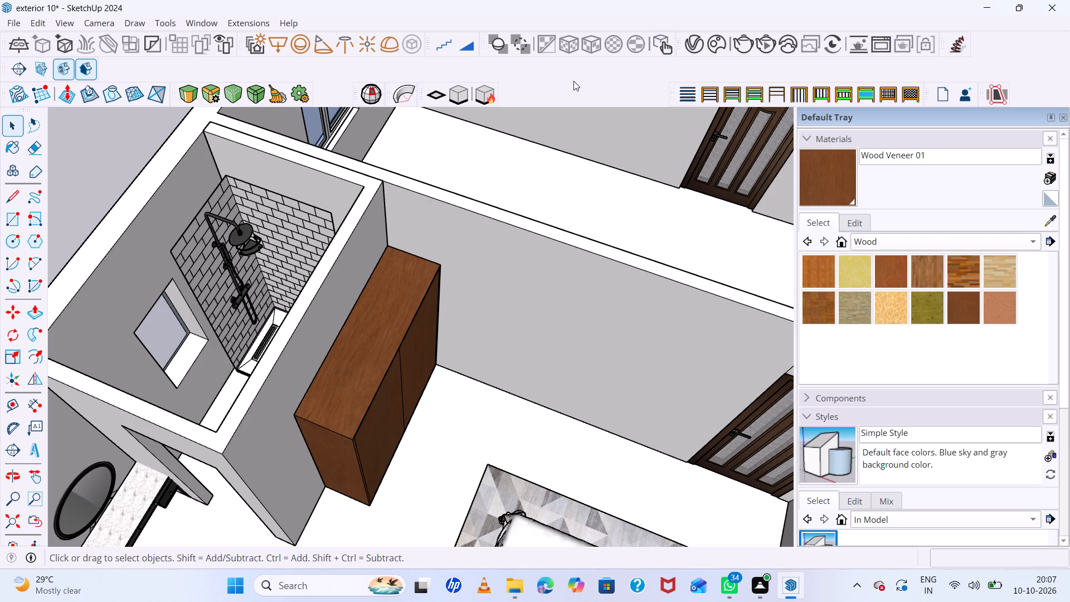
Examine the shower area's fit in the small bathroom and the surrounding wardrobe bedroom from several distances and angles.
scroll(289, 69, up, 1)
scroll(450, 216, down, 4)
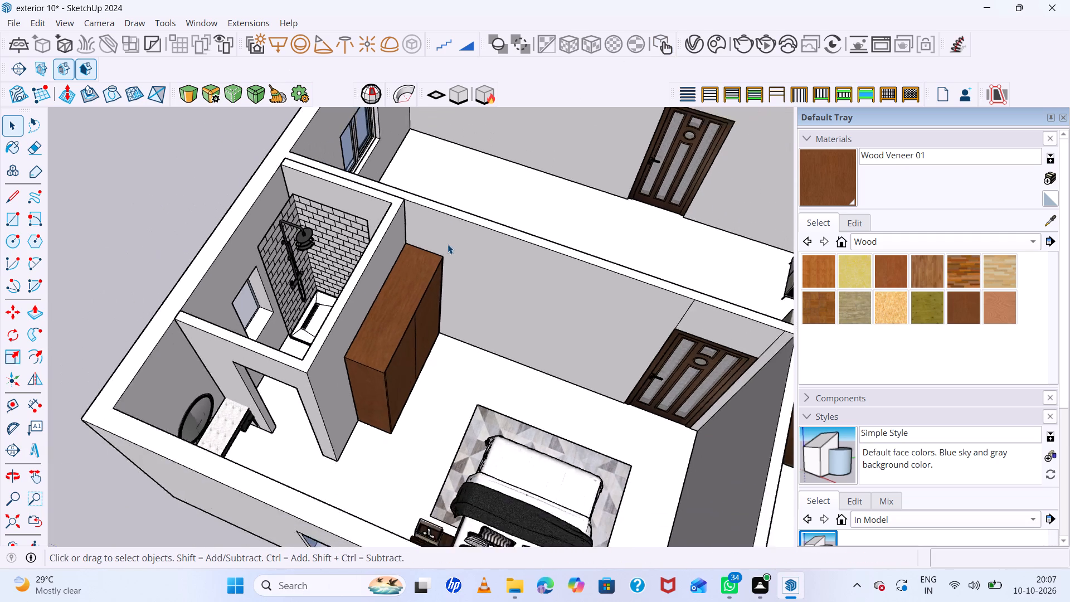
scroll(448, 244, down, 5)
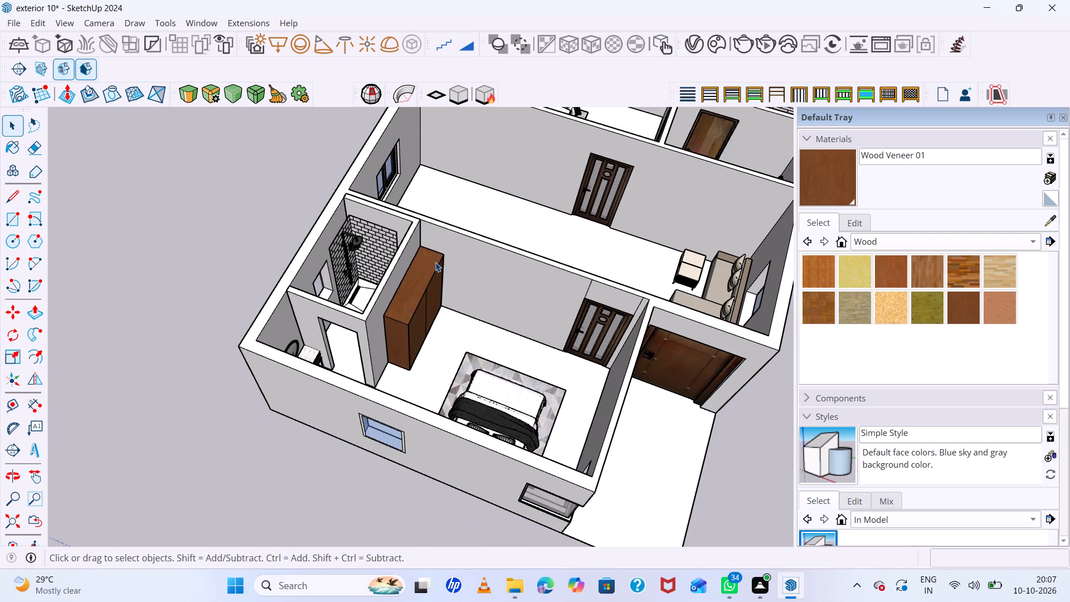
scroll(435, 262, down, 4)
middle_drag(433, 262, 417, 255)
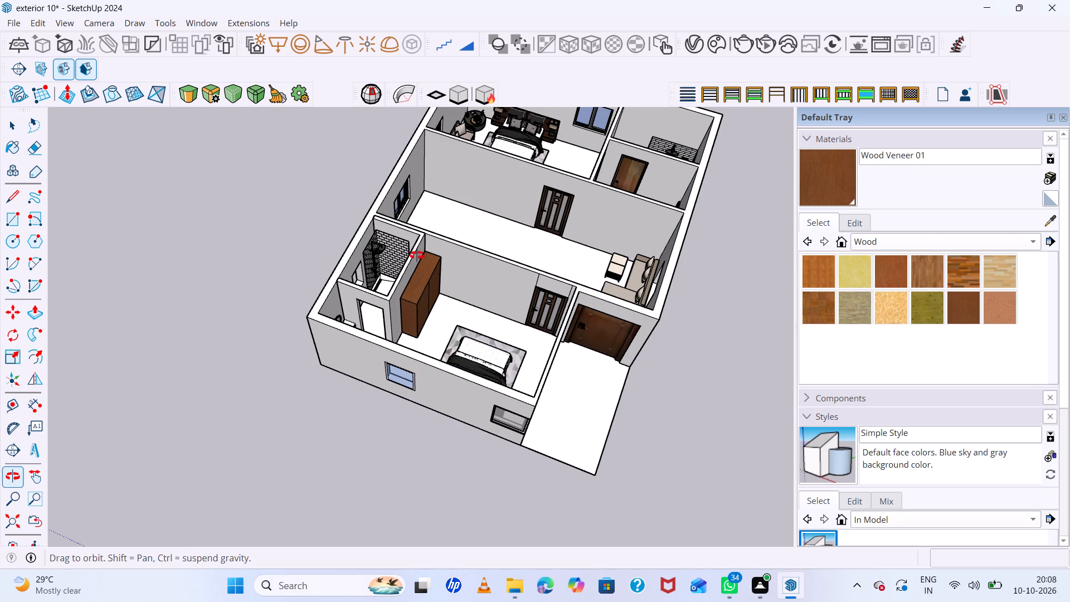
middle_drag(417, 255, 396, 246)
scroll(396, 246, up, 8)
scroll(396, 246, down, 9)
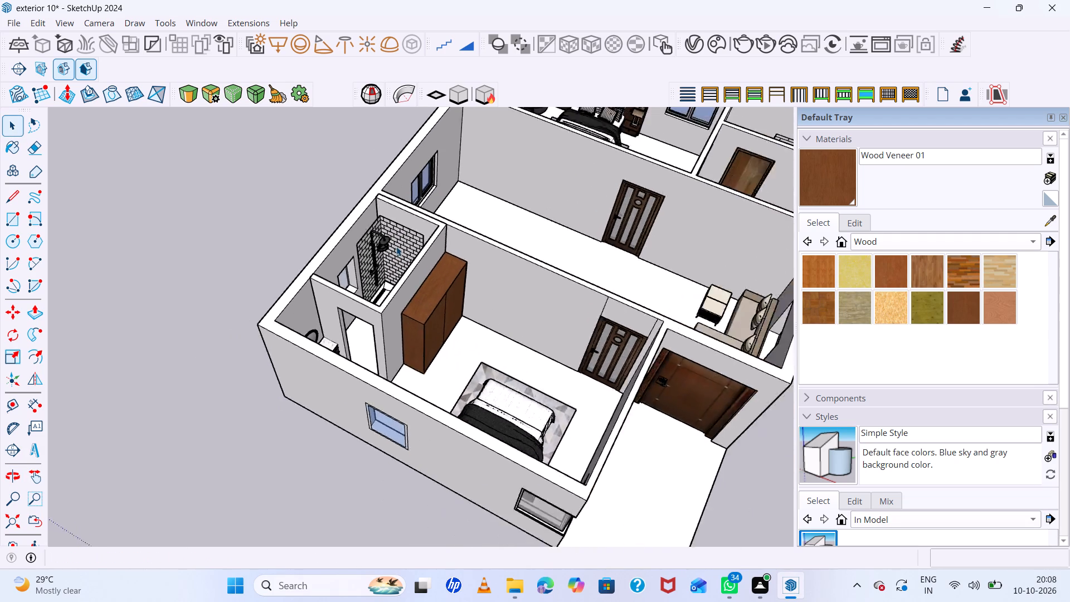
scroll(396, 246, down, 6)
scroll(430, 253, up, 7)
scroll(430, 253, down, 7)
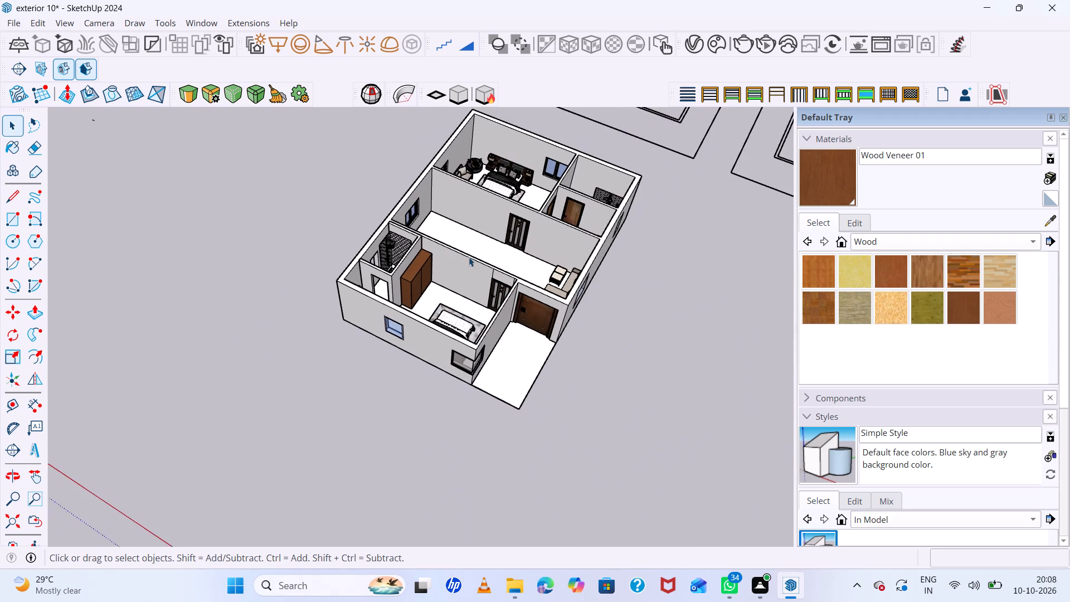
scroll(495, 259, up, 1)
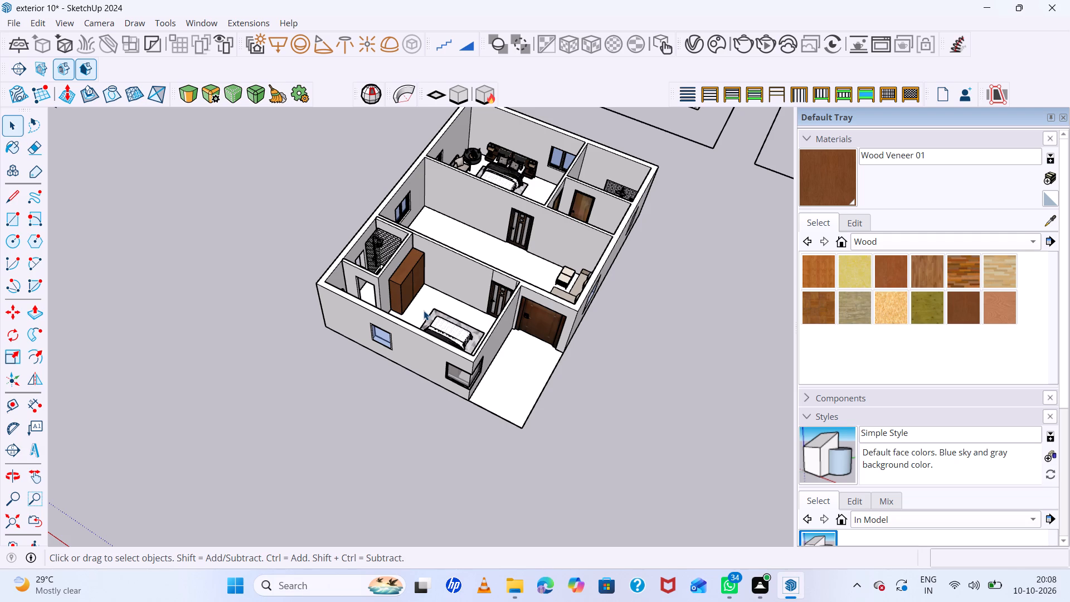
scroll(431, 305, up, 7)
scroll(424, 256, up, 4)
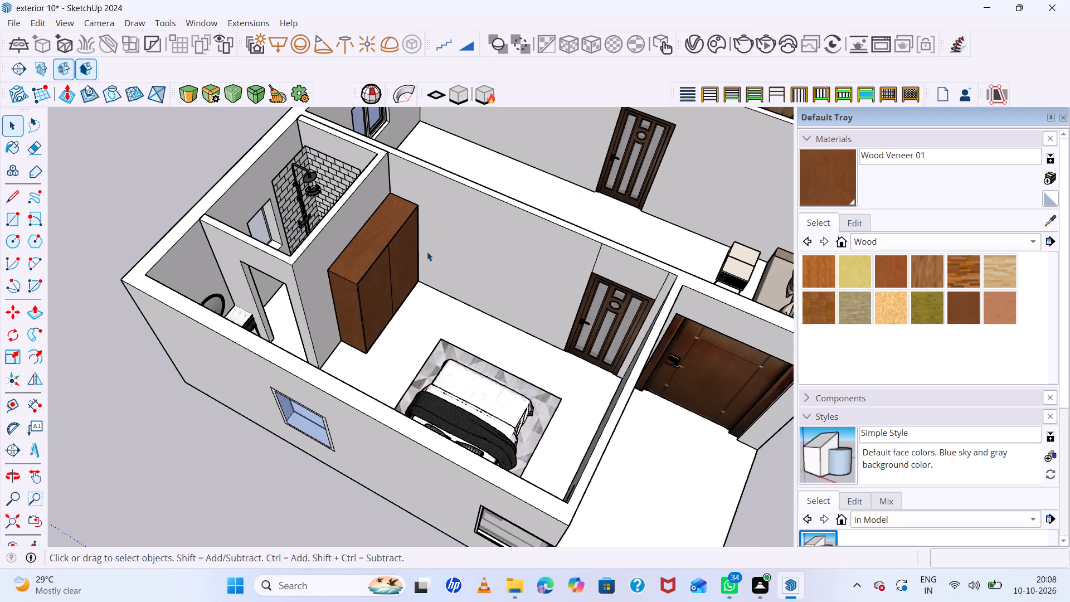
scroll(406, 255, down, 4)
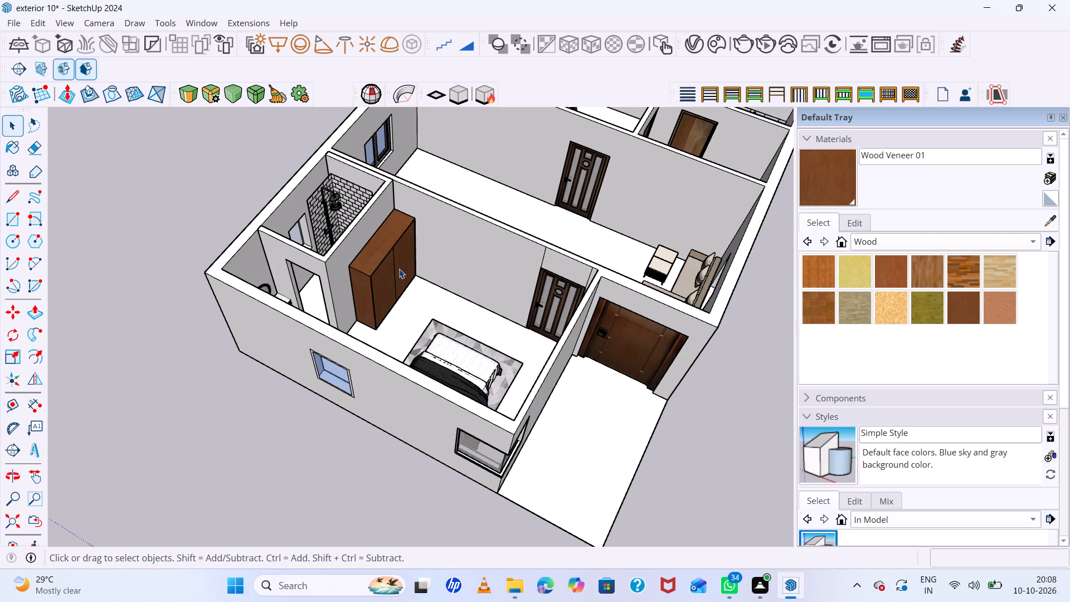
middle_drag(416, 295, 468, 306)
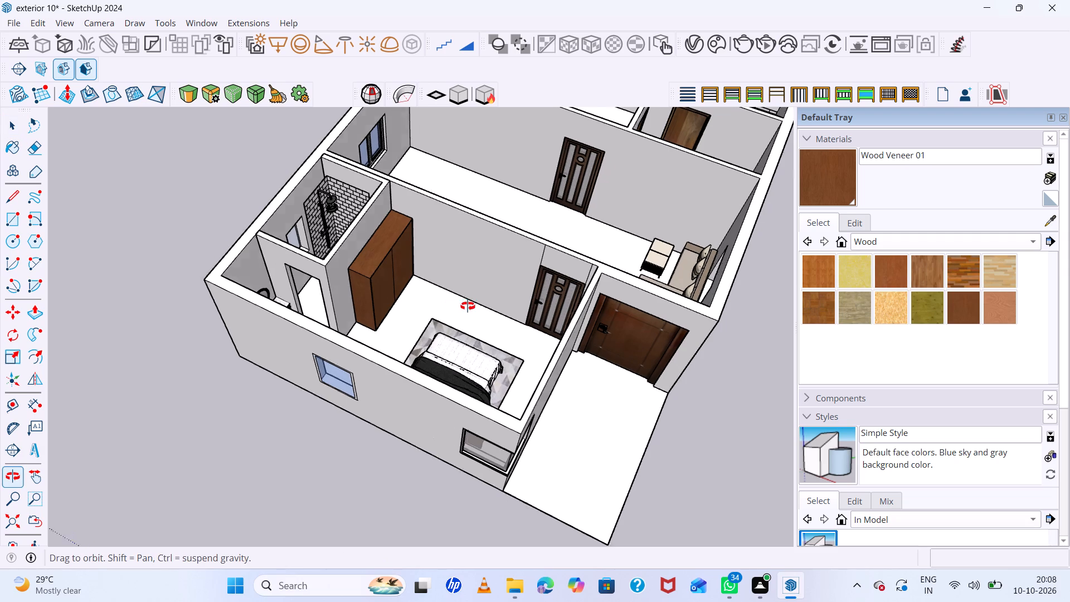
middle_drag(468, 306, 468, 307)
scroll(415, 255, down, 9)
scroll(478, 234, up, 6)
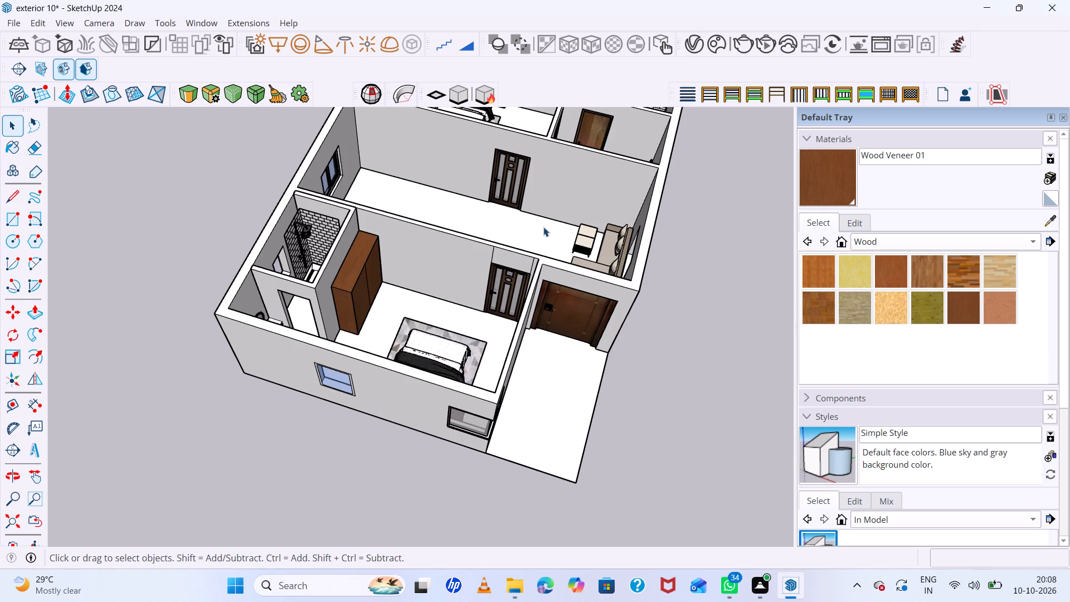
Erase the stray edges on the bedroom wall above the door, near the corner with the entrance wall.
key(e)
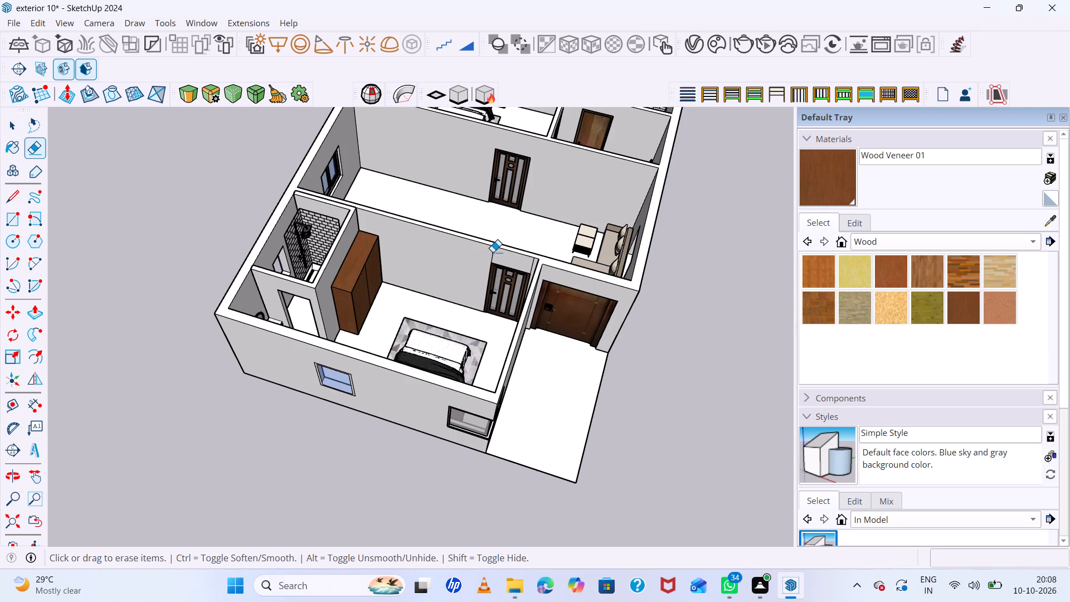
click(493, 252)
scroll(538, 253, up, 12)
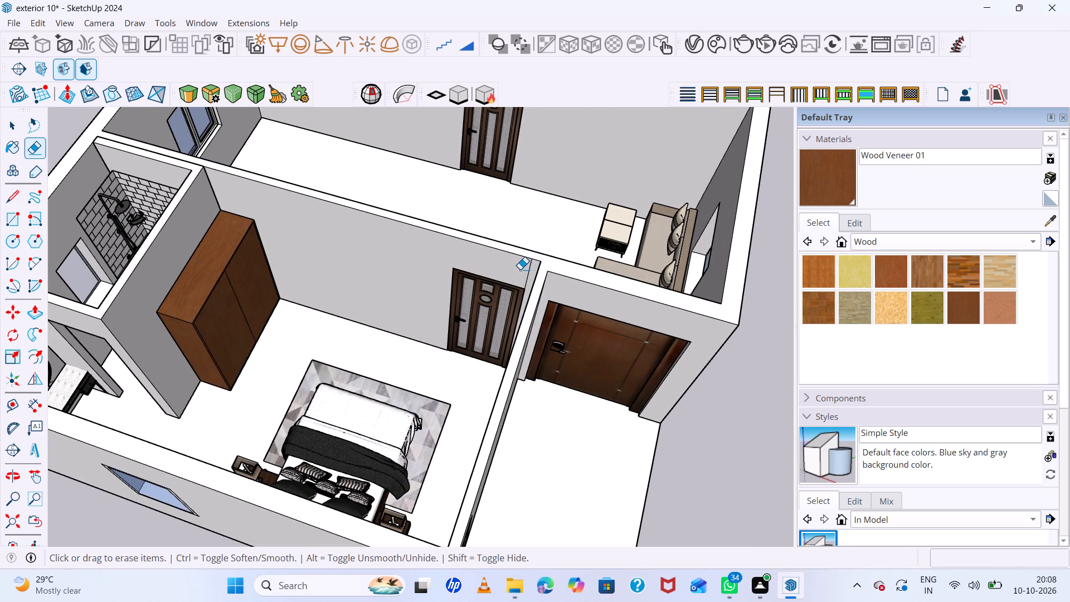
click(533, 267)
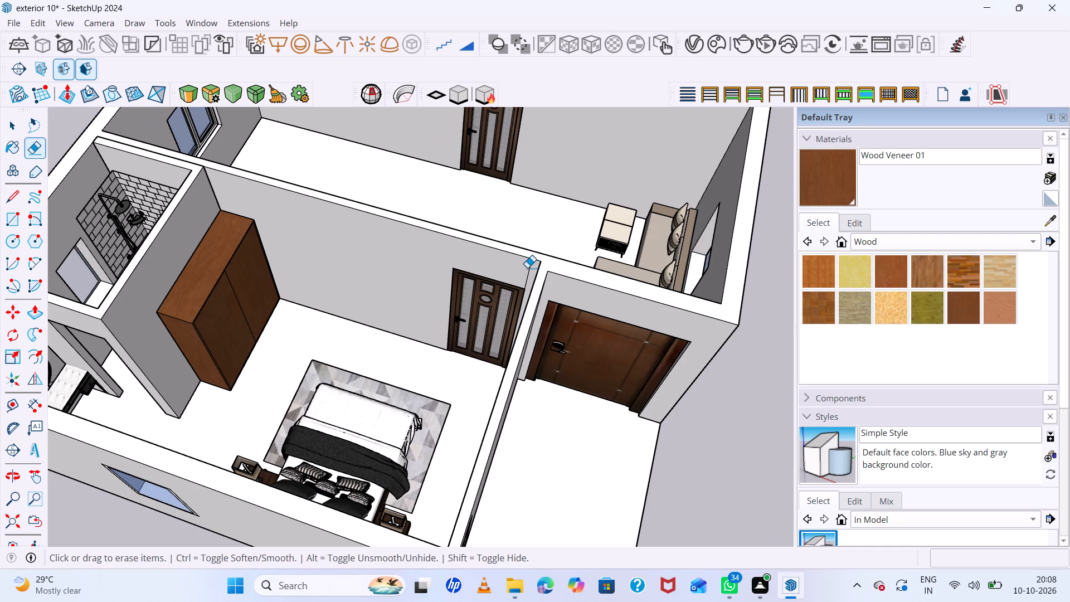
click(532, 266)
Examine the furnished upper-floor rooms from several sides and against the neighbouring floor plans.
scroll(482, 261, down, 11)
middle_drag(487, 292, 178, 250)
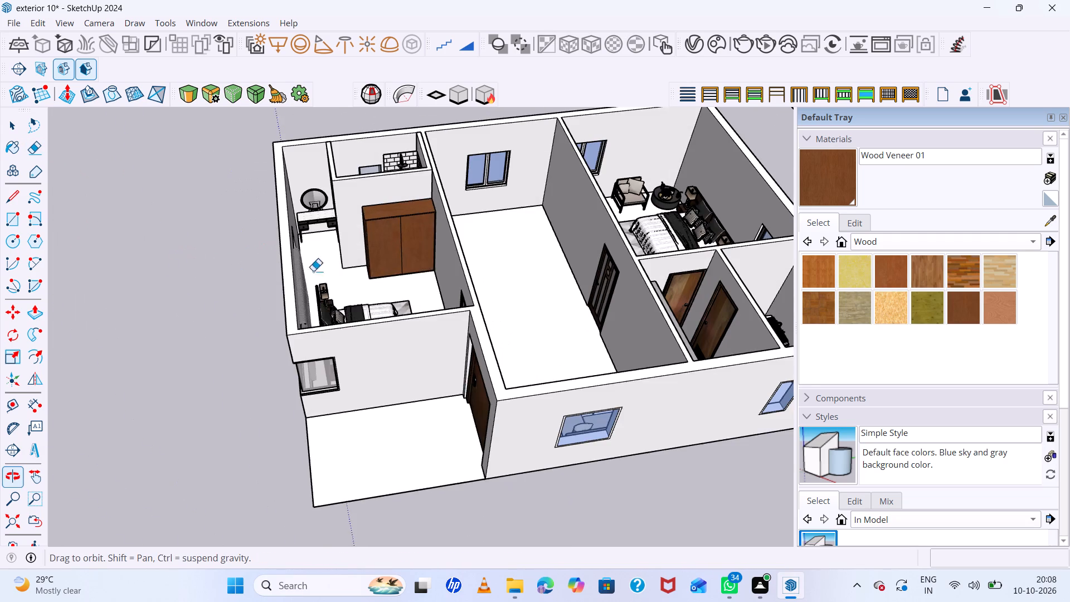
middle_drag(401, 266, 270, 240)
scroll(353, 272, up, 6)
scroll(354, 266, down, 5)
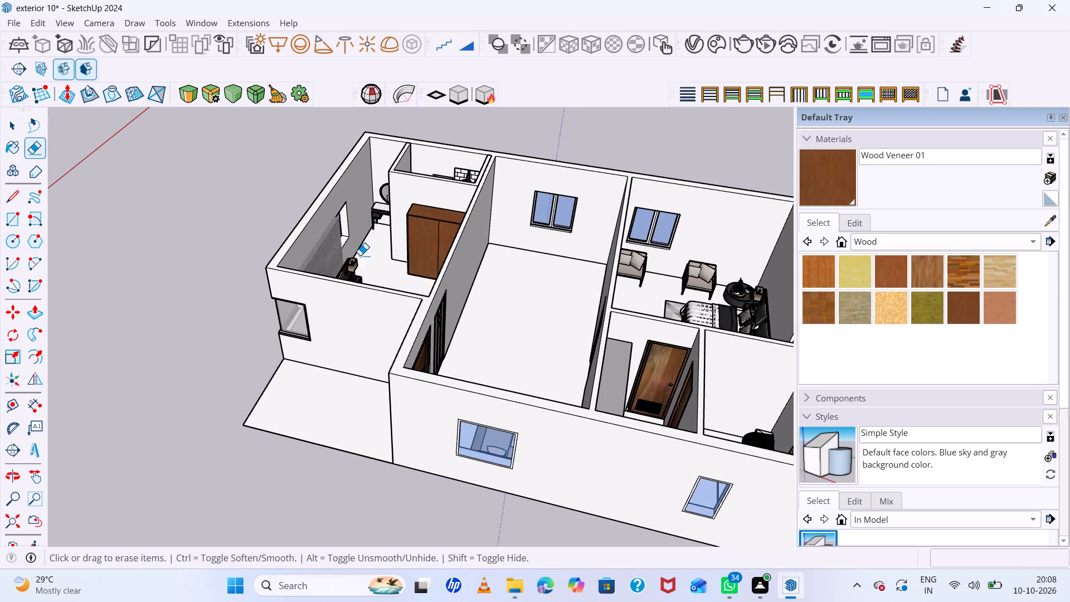
scroll(381, 256, down, 4)
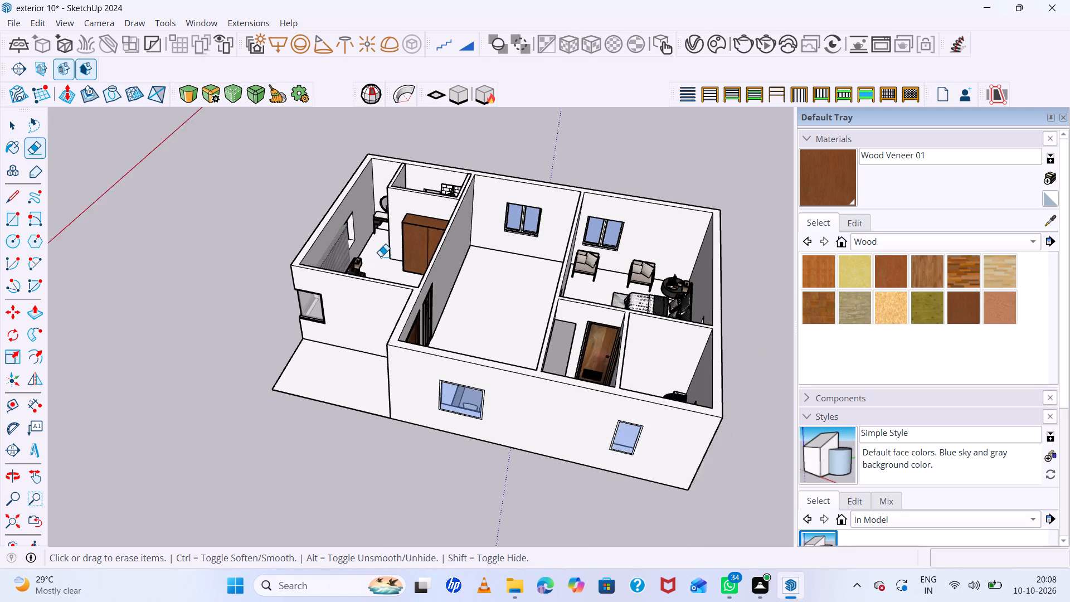
scroll(381, 257, down, 5)
scroll(454, 273, down, 4)
middle_drag(455, 273, 480, 333)
scroll(382, 263, up, 8)
scroll(382, 263, down, 8)
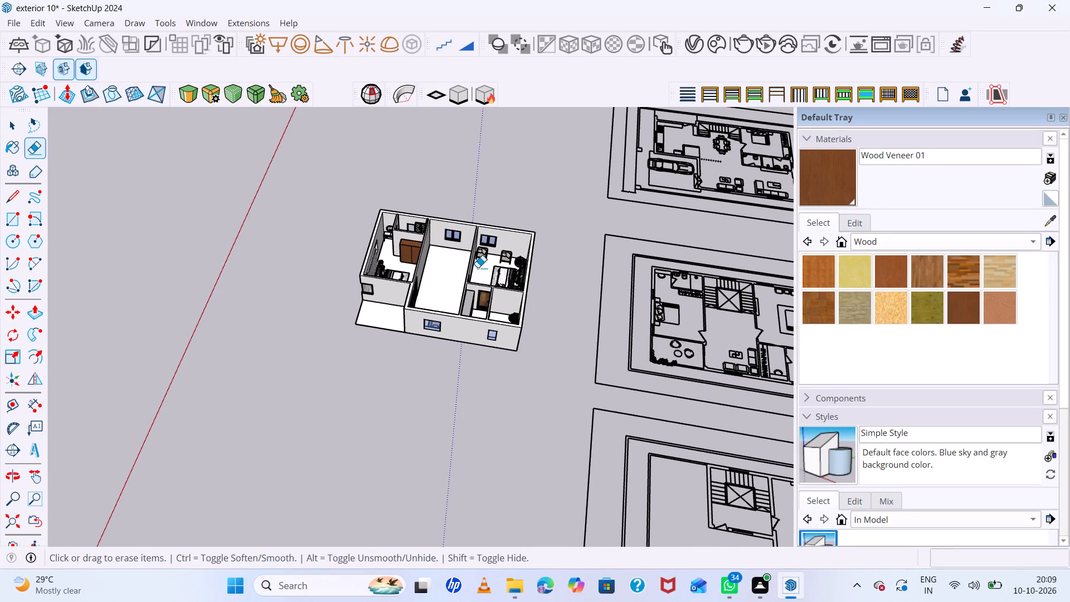
middle_drag(478, 268, 503, 339)
scroll(429, 319, up, 16)
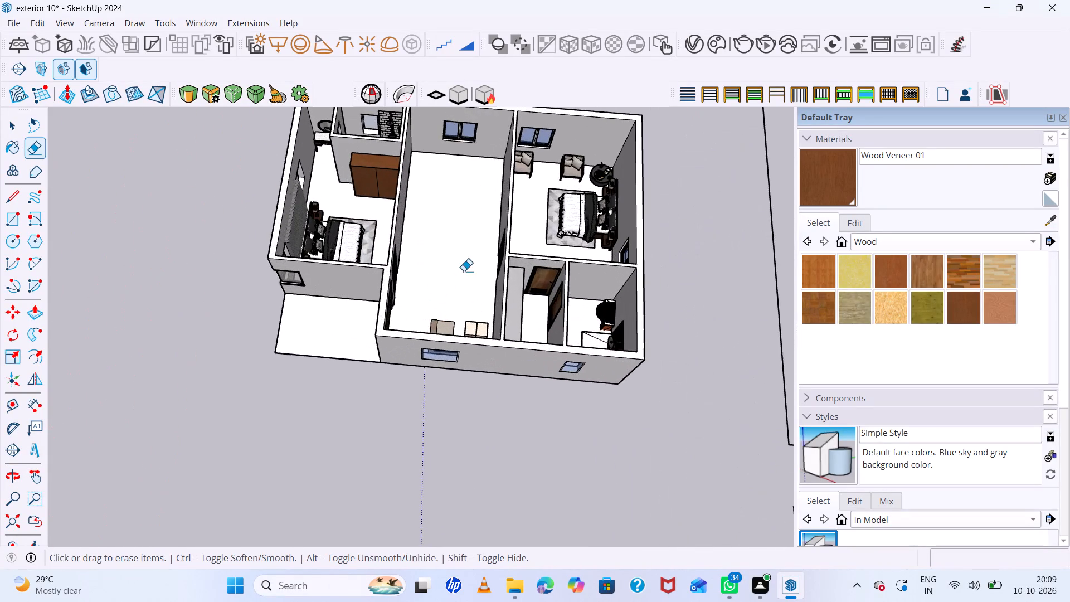
scroll(473, 251, up, 6)
scroll(457, 205, down, 15)
scroll(416, 213, down, 7)
scroll(476, 153, up, 1)
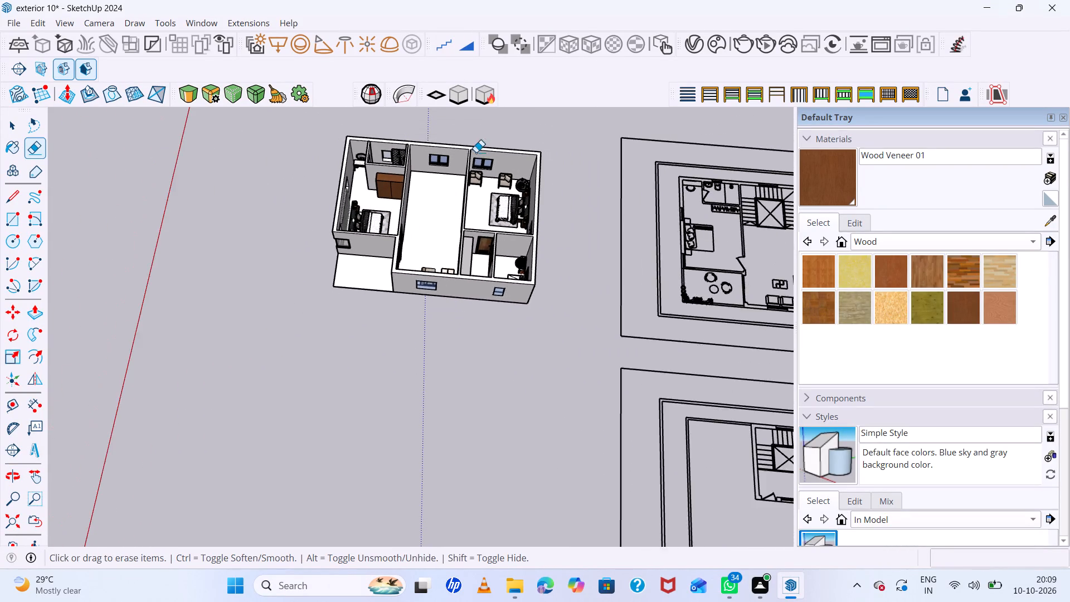
Select the toilet in the small bathroom behind the TV wall of the furnished ground-floor model.
scroll(395, 183, down, 7)
scroll(404, 235, down, 4)
middle_drag(414, 280, 541, 313)
middle_click(541, 313)
scroll(544, 312, up, 1)
scroll(435, 283, down, 18)
scroll(410, 282, down, 9)
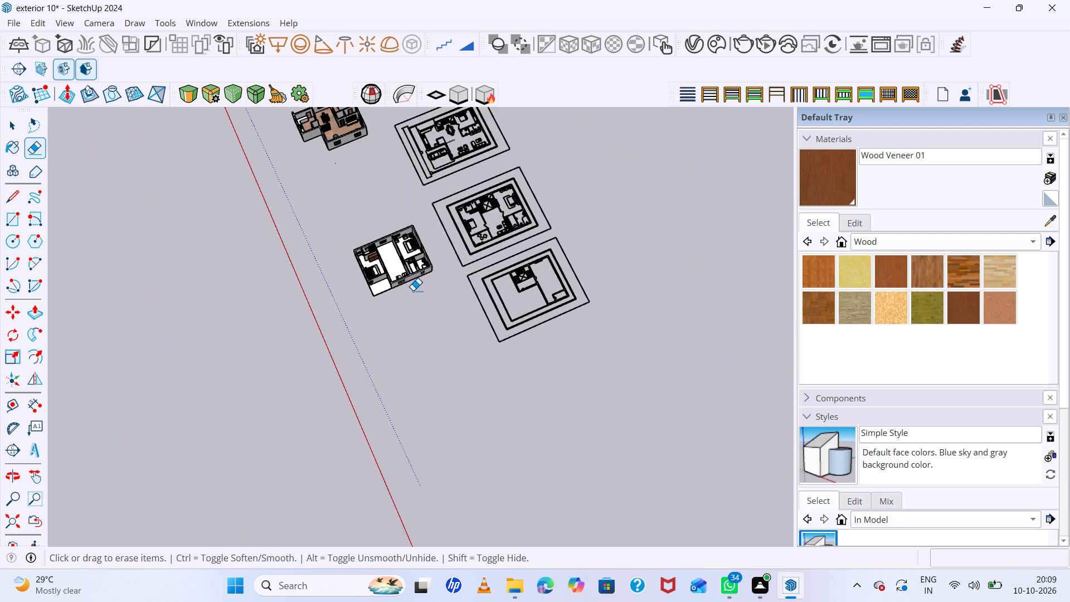
scroll(414, 291, down, 16)
middle_drag(414, 299, 456, 305)
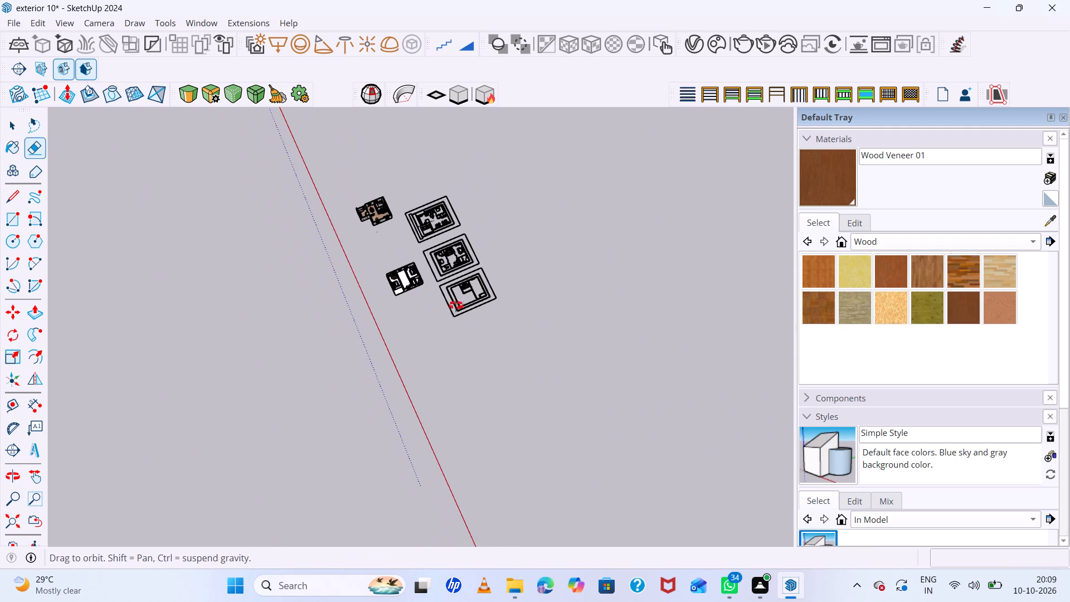
middle_drag(456, 305, 496, 315)
scroll(382, 215, up, 19)
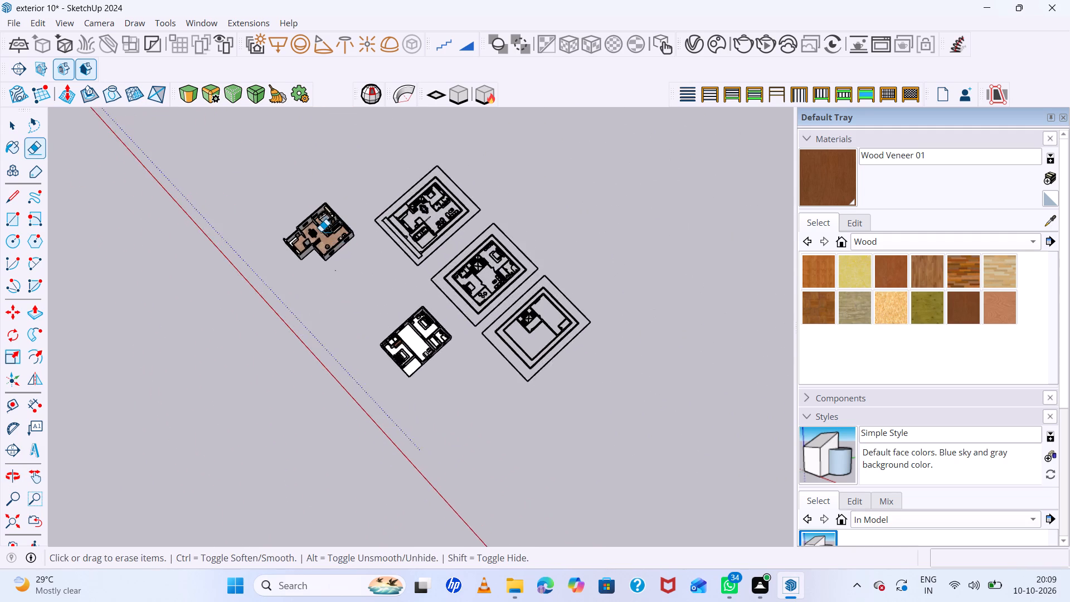
scroll(321, 231, up, 20)
scroll(320, 226, up, 15)
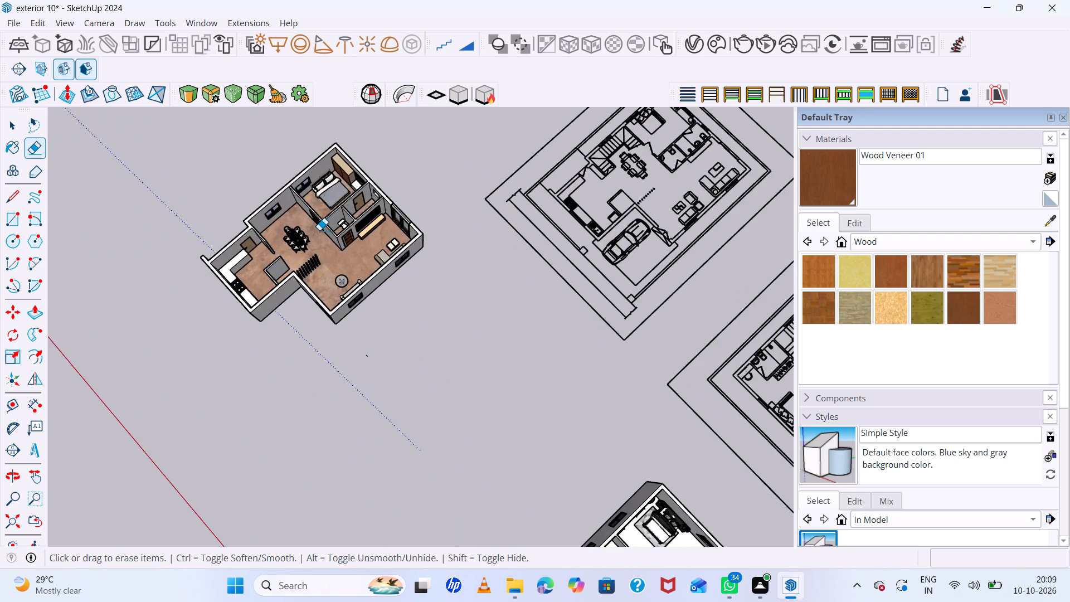
scroll(319, 230, up, 17)
scroll(359, 229, up, 8)
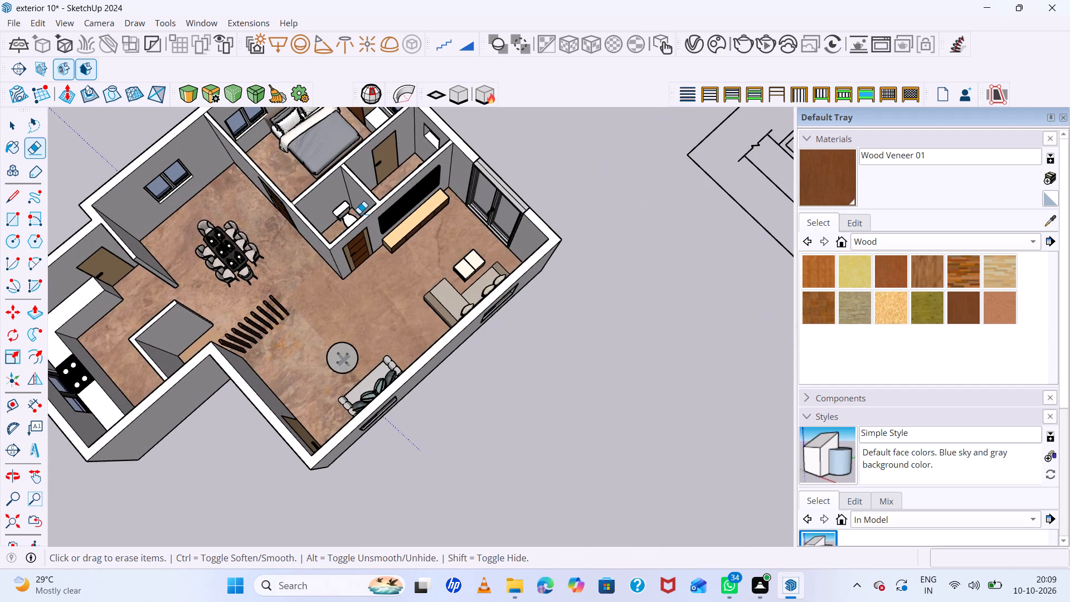
key(space)
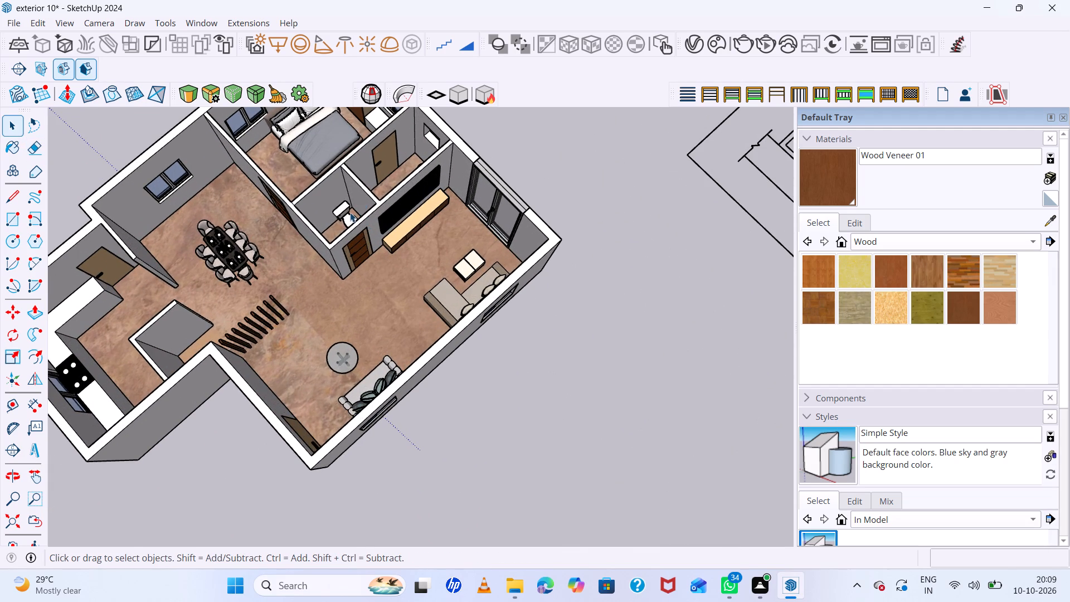
click(348, 211)
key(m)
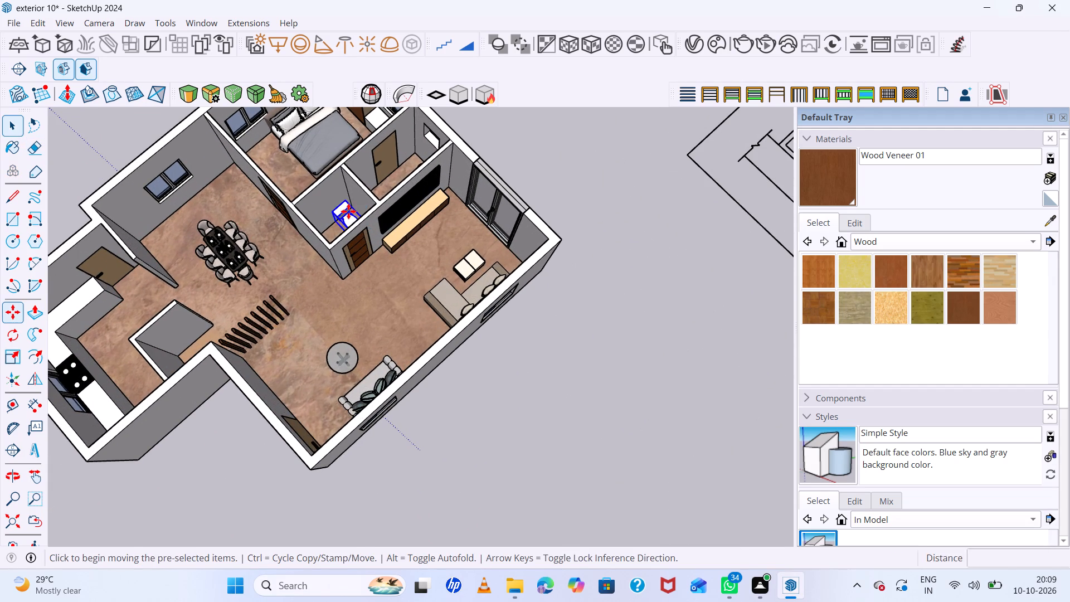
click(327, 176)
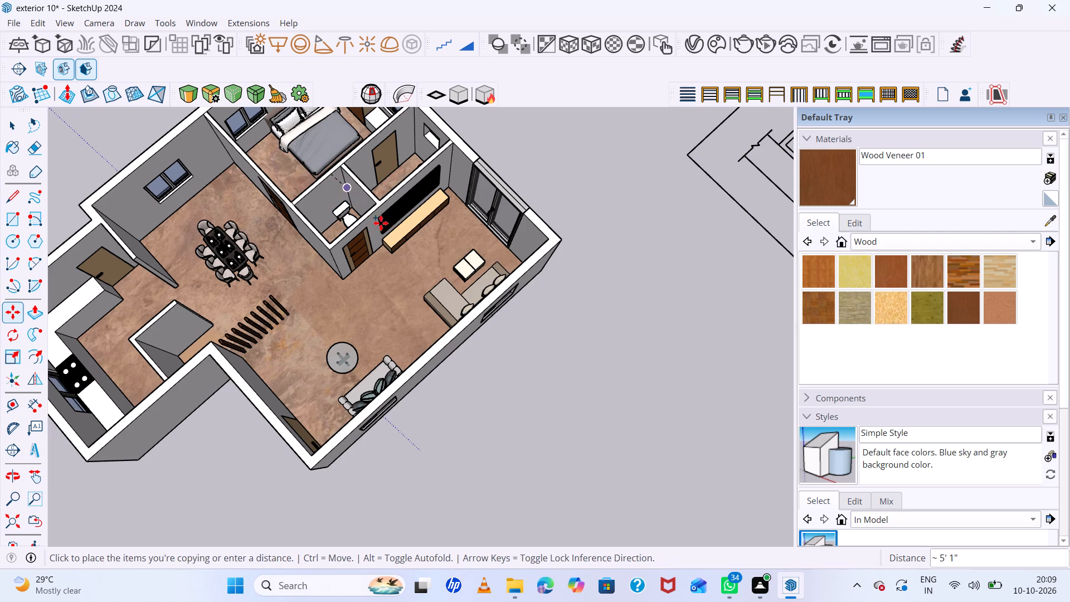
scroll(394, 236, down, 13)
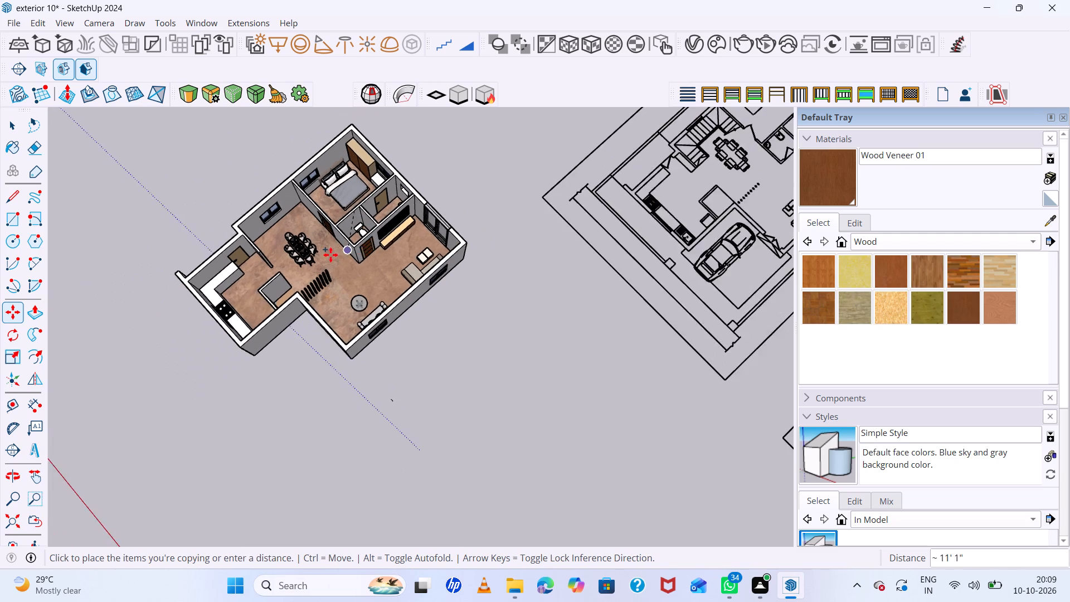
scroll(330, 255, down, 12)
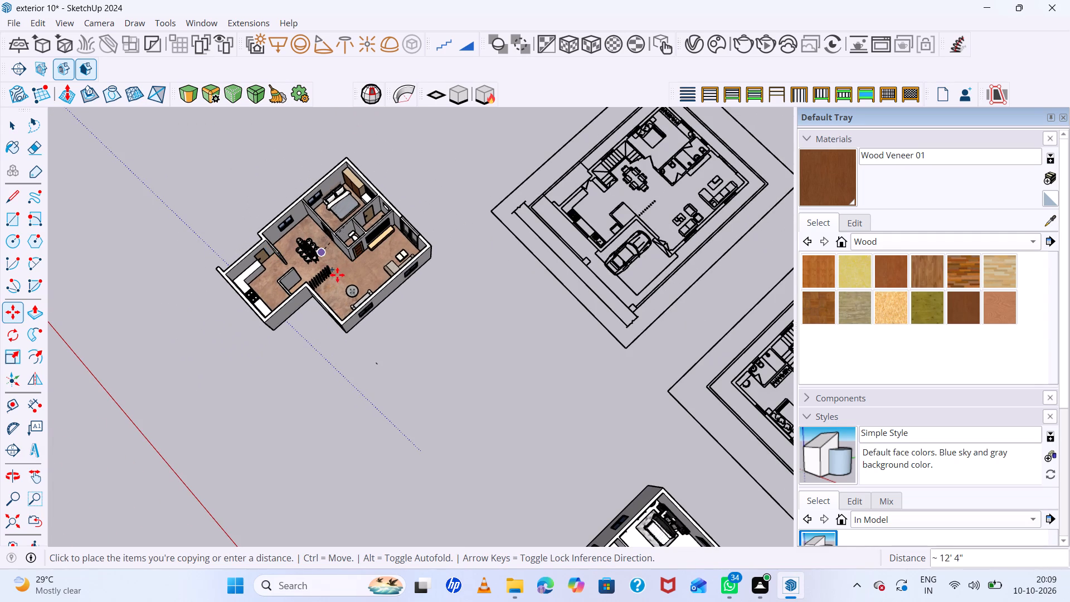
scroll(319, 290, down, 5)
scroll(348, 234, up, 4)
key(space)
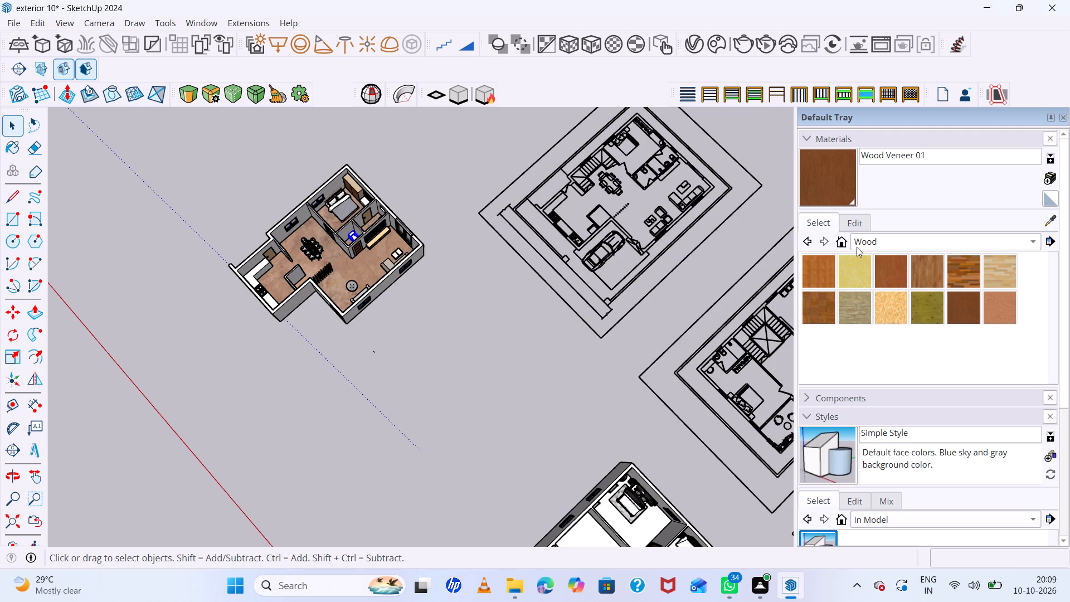
Copy the ground-floor toilet into the upper floor's small bathroom, about 93' 3" away, under the window beside the shower area.
key(m)
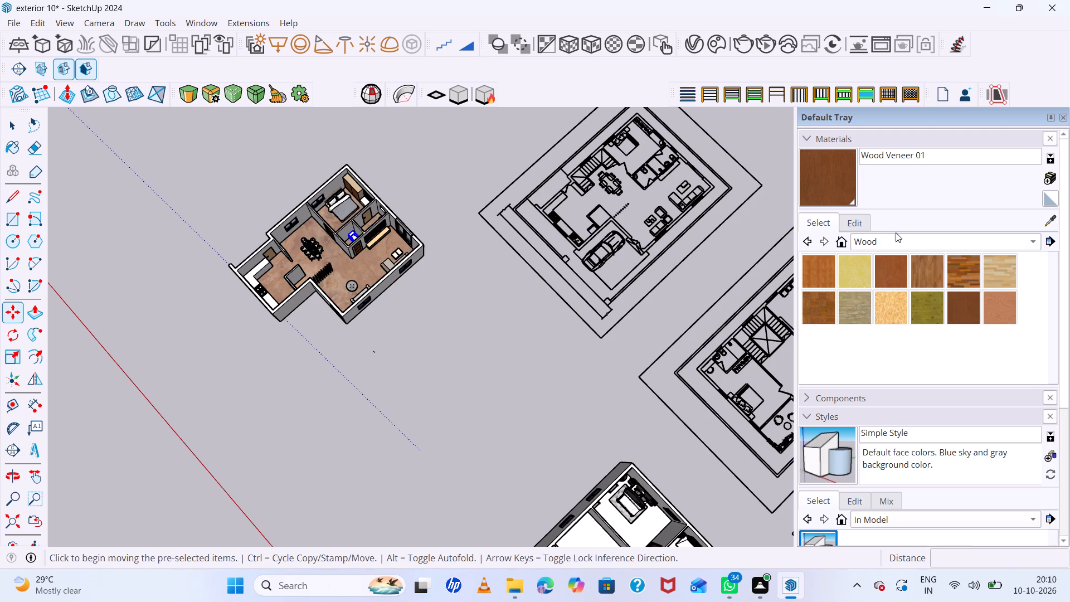
scroll(357, 233, up, 4)
scroll(357, 233, up, 20)
scroll(357, 233, up, 8)
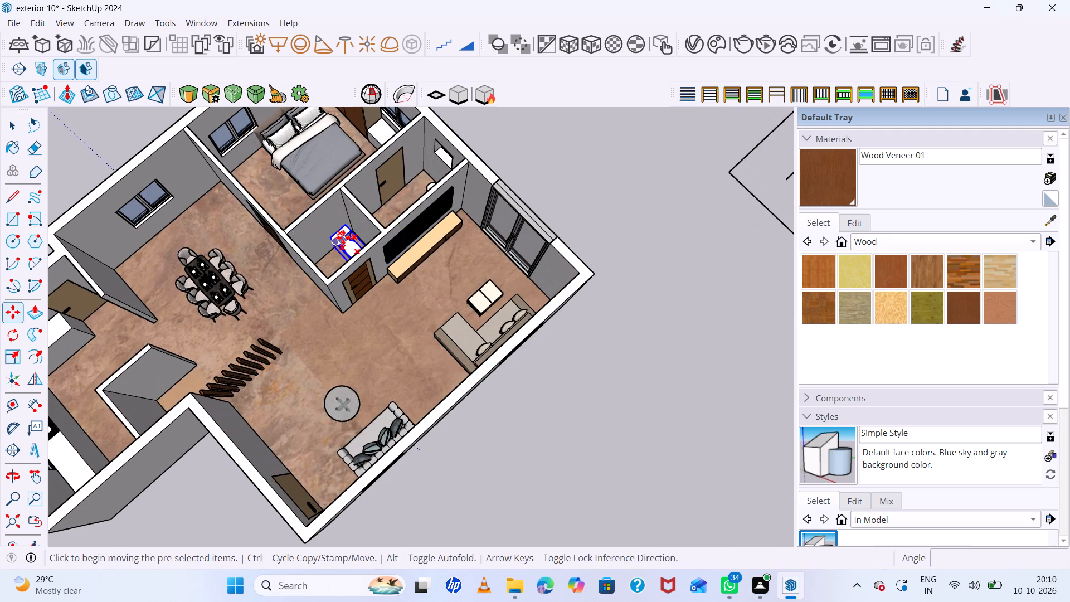
scroll(345, 238, up, 6)
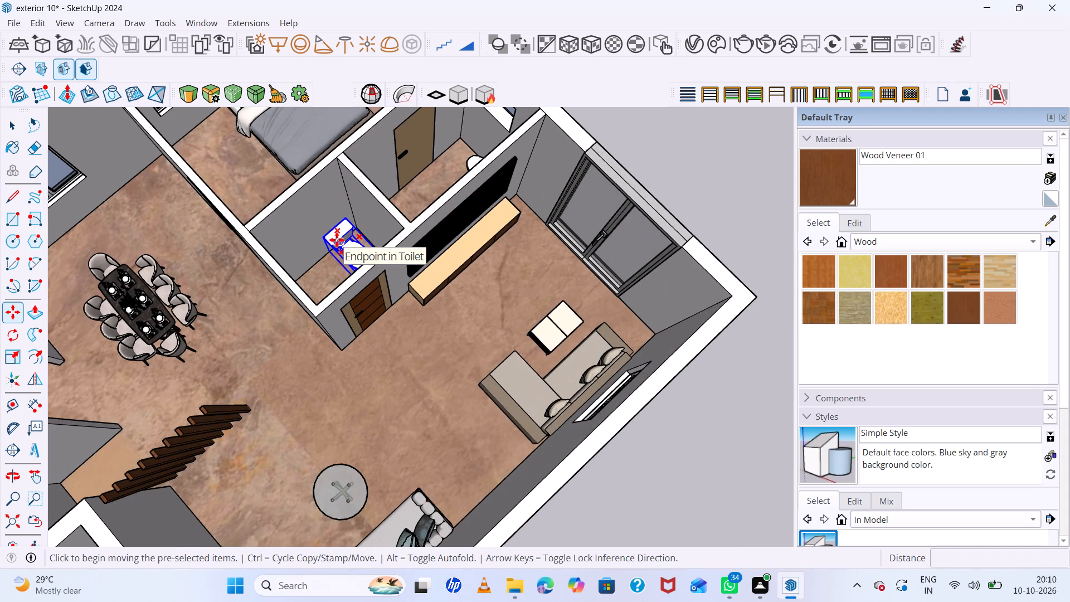
click(337, 240)
scroll(409, 288, down, 15)
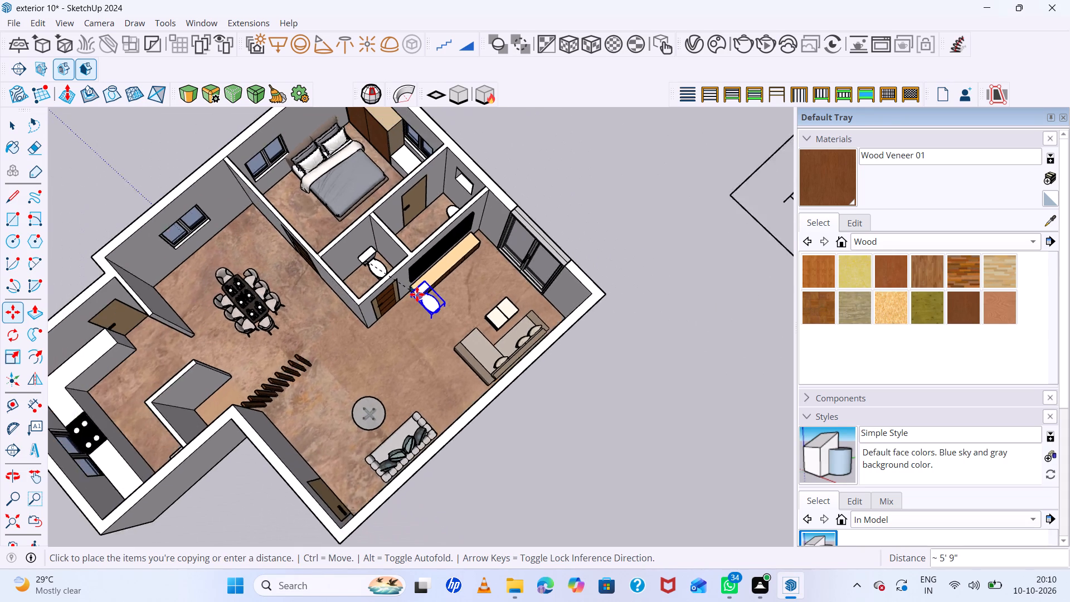
scroll(417, 294, down, 18)
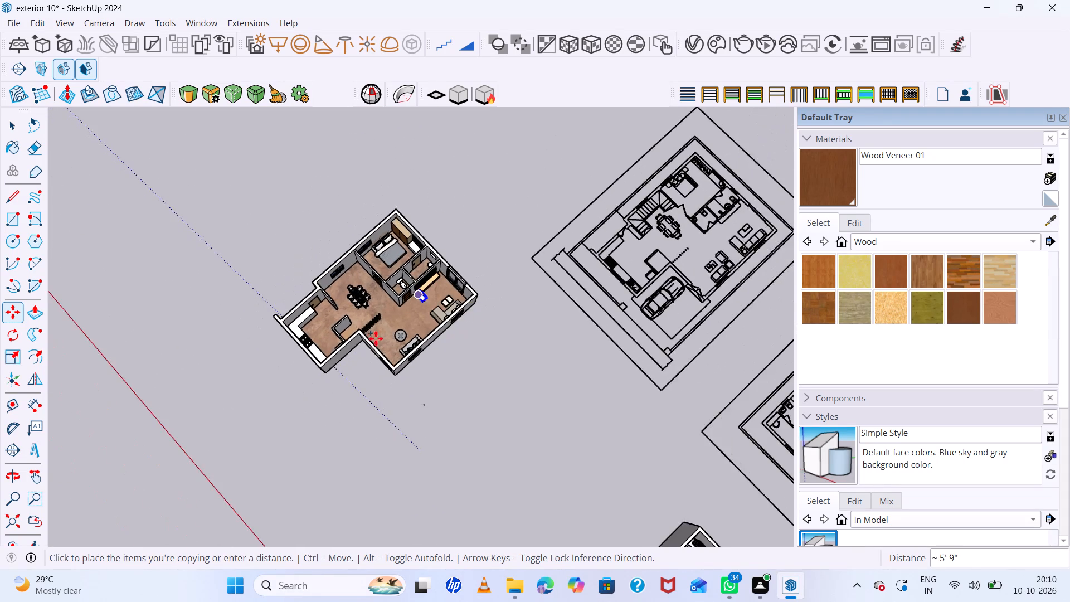
scroll(352, 344, down, 11)
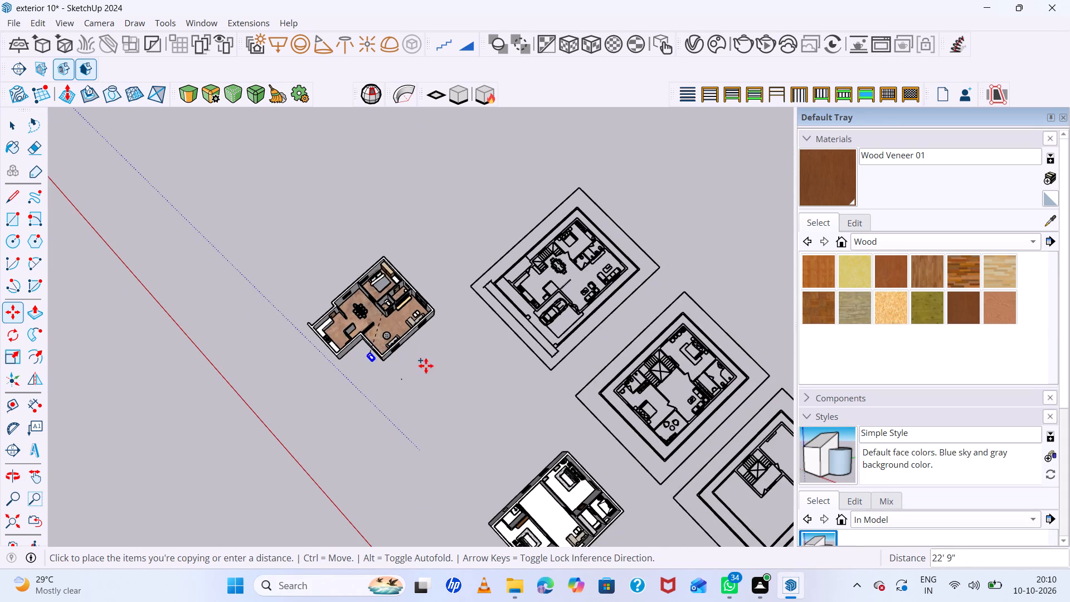
scroll(397, 353, down, 6)
scroll(465, 423, up, 3)
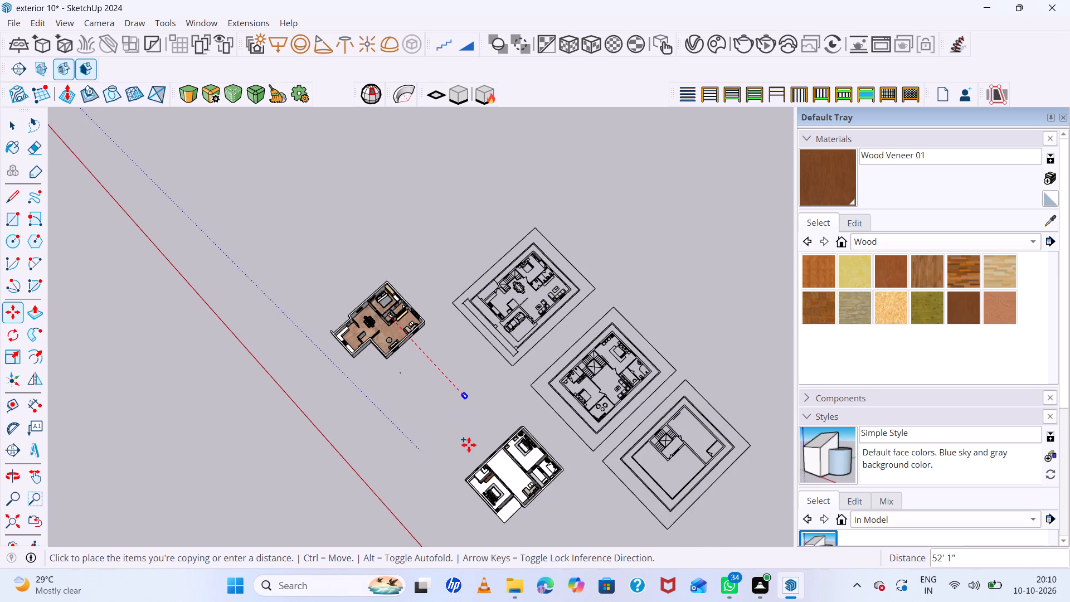
scroll(469, 445, up, 15)
scroll(485, 490, up, 3)
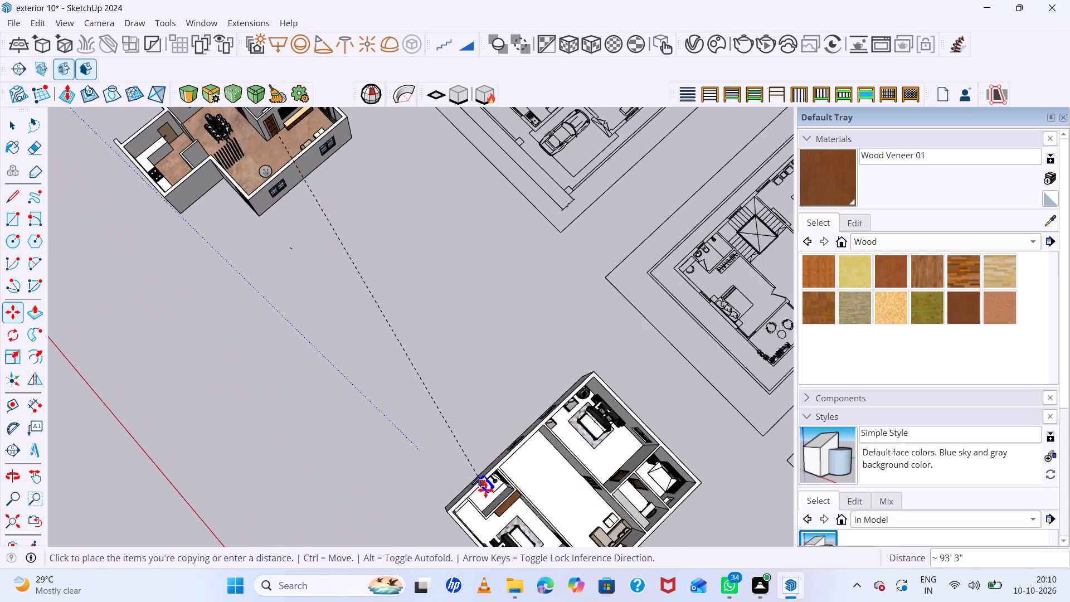
scroll(485, 490, up, 6)
middle_drag(471, 479, 440, 401)
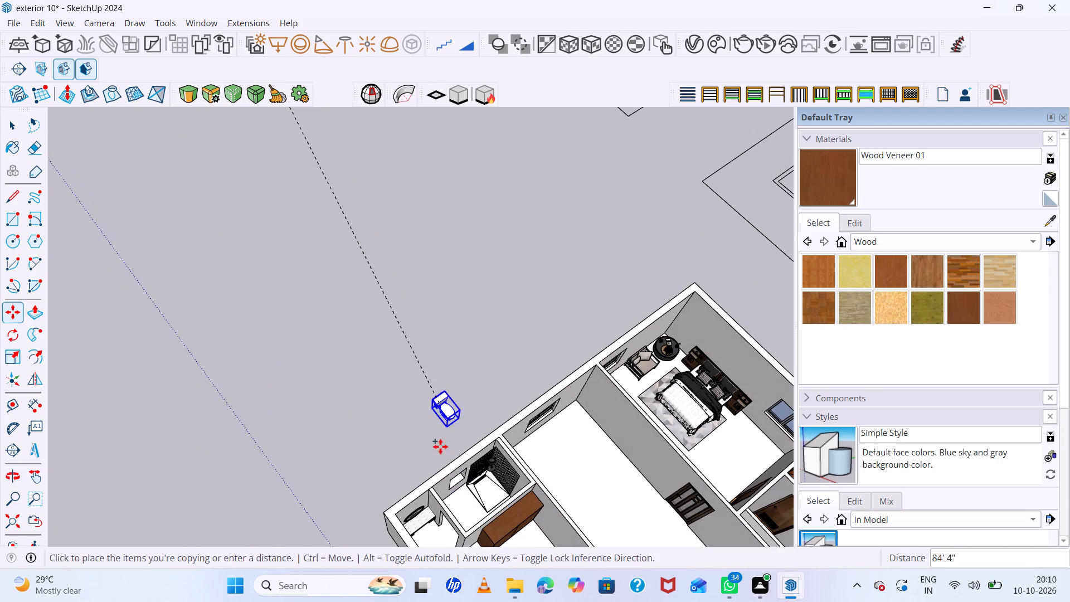
scroll(458, 499, up, 4)
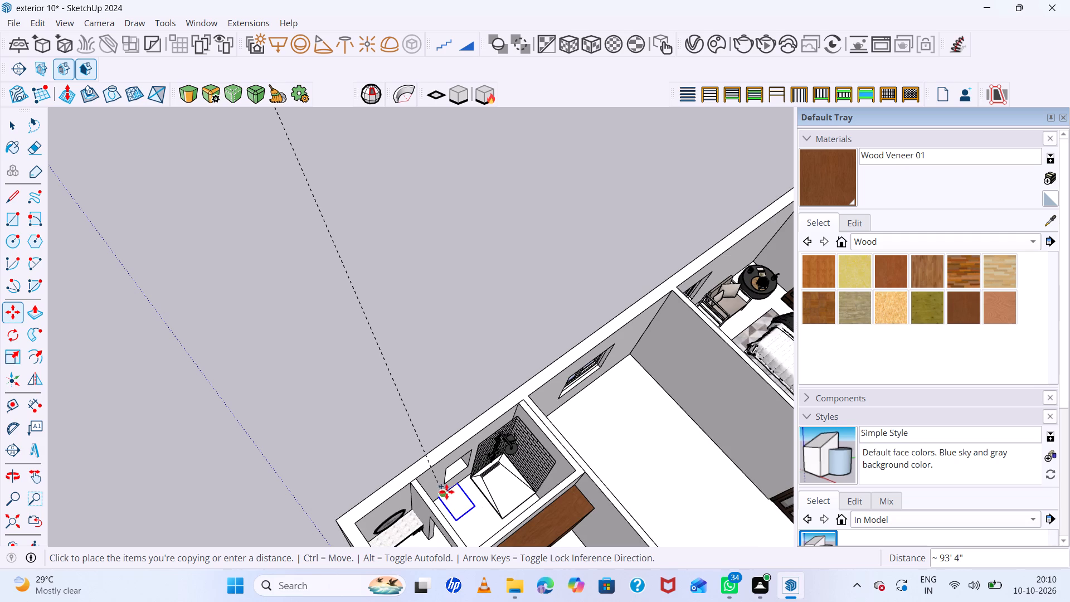
click(448, 484)
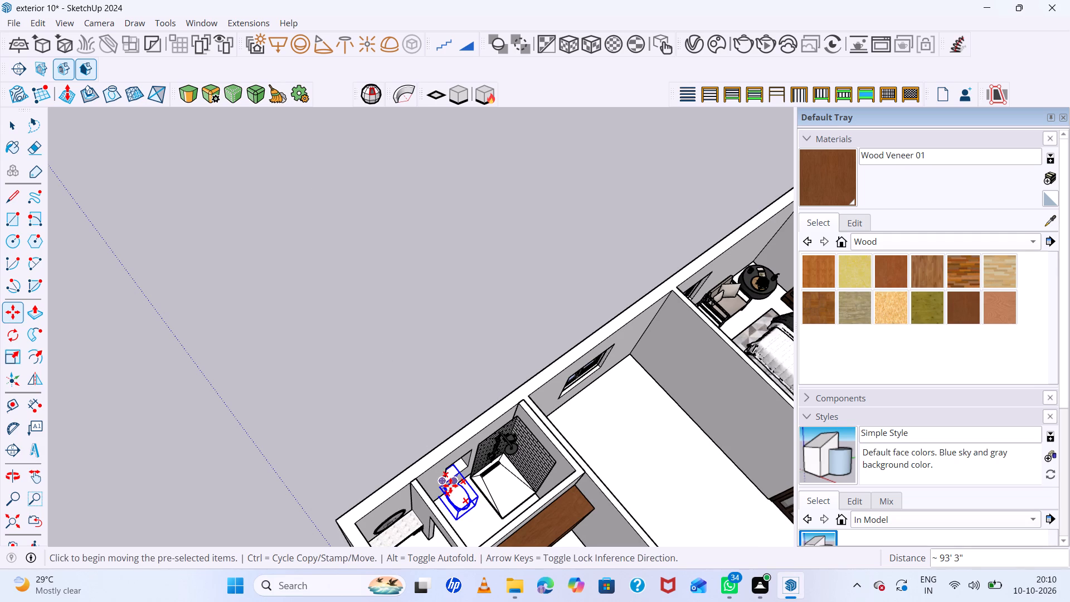
Move the copied toilet about 1' away from the window wall, into the small bathroom.
scroll(473, 474, up, 11)
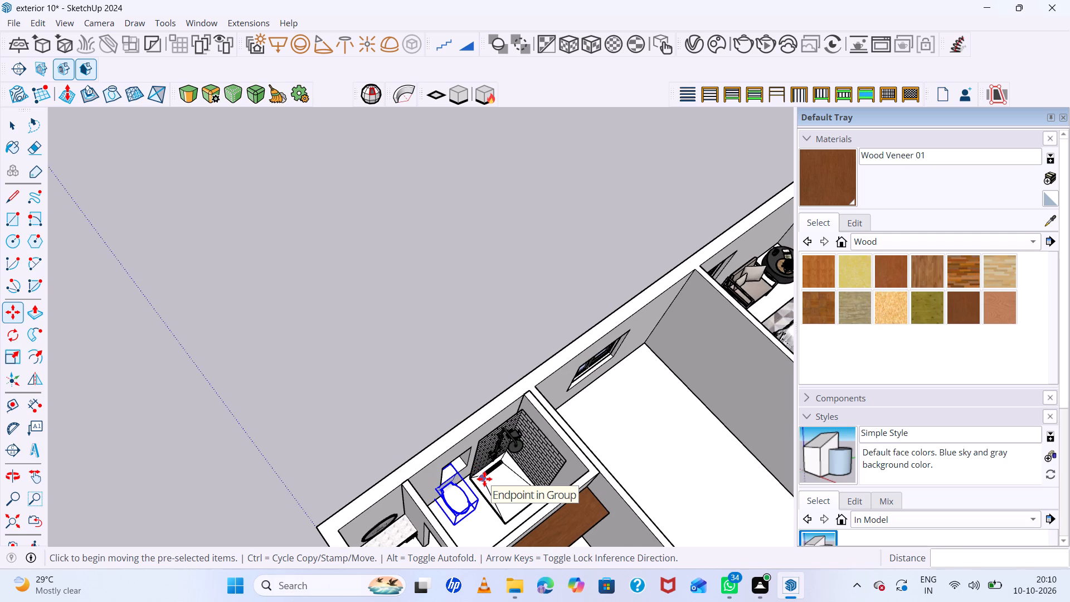
click(452, 479)
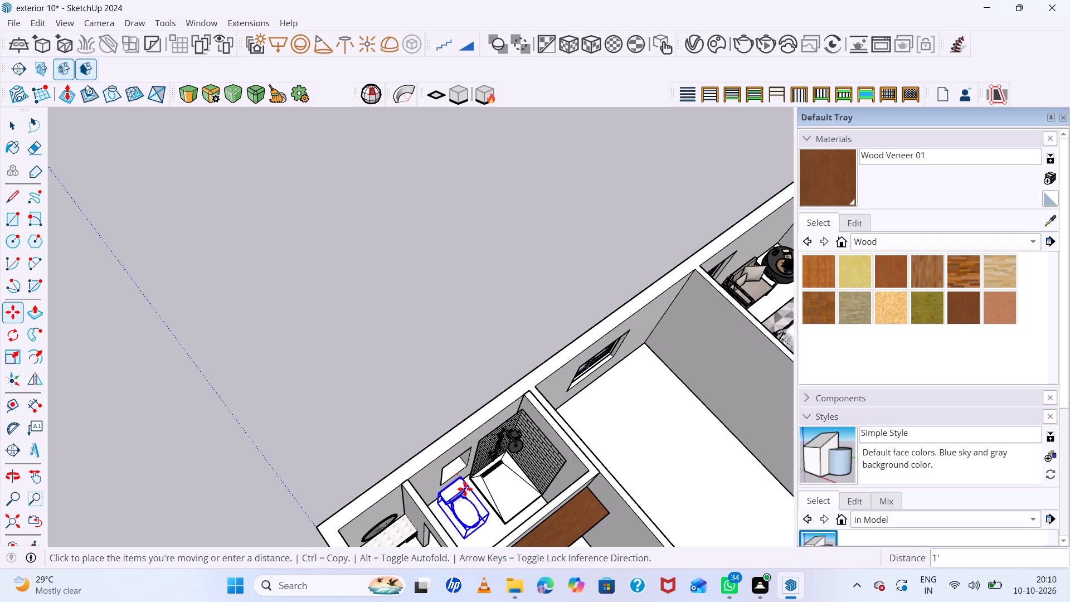
click(465, 489)
Shift the toilet about 11" along the window wall, away from the shower area.
scroll(456, 492, up, 12)
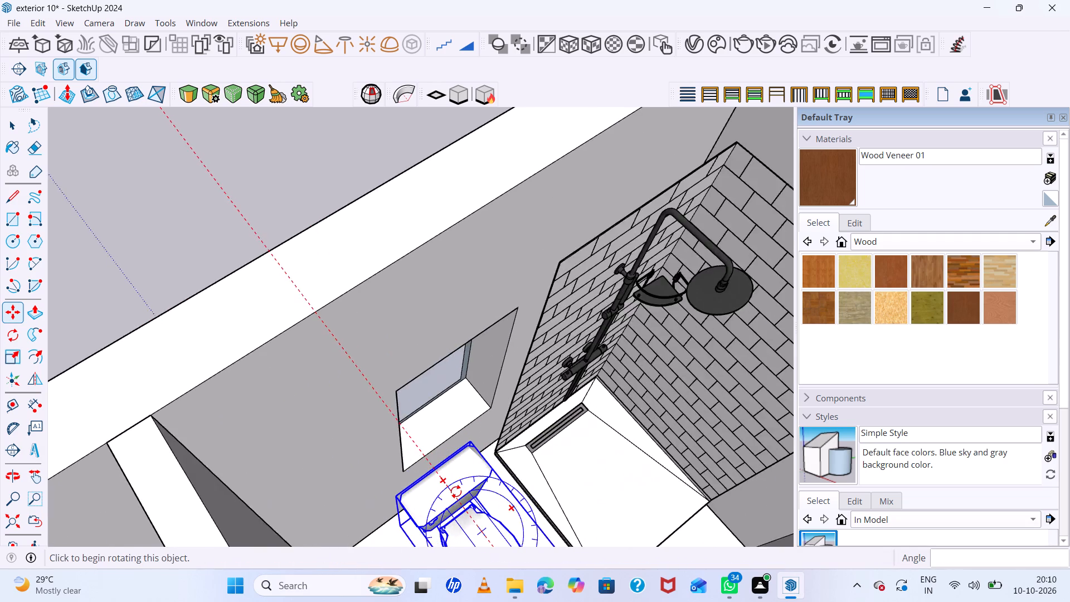
scroll(456, 492, up, 12)
scroll(455, 488, down, 16)
scroll(455, 488, up, 2)
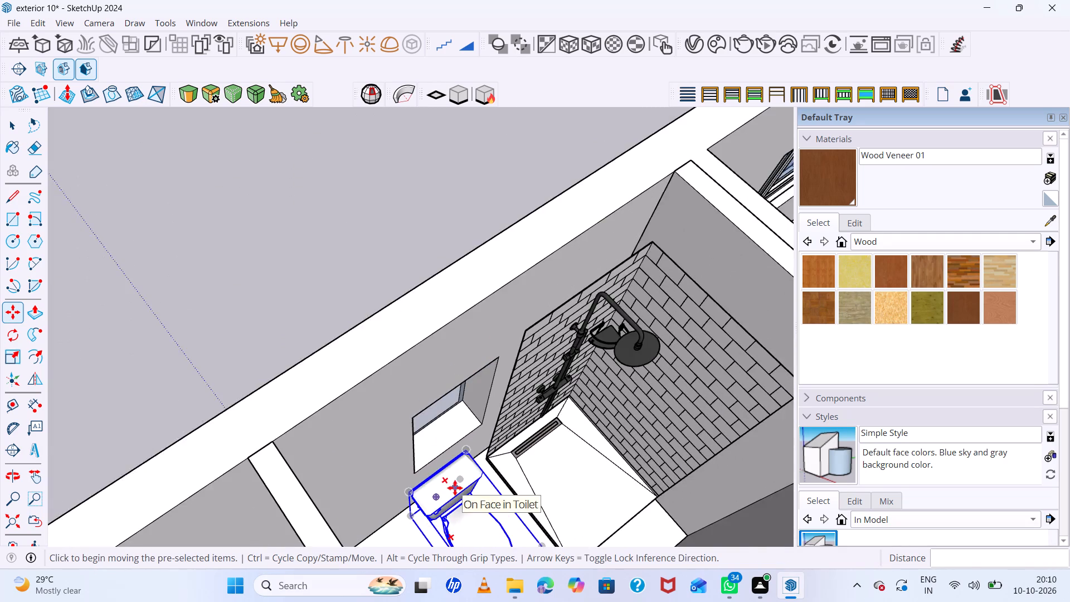
scroll(455, 488, up, 5)
scroll(463, 469, down, 4)
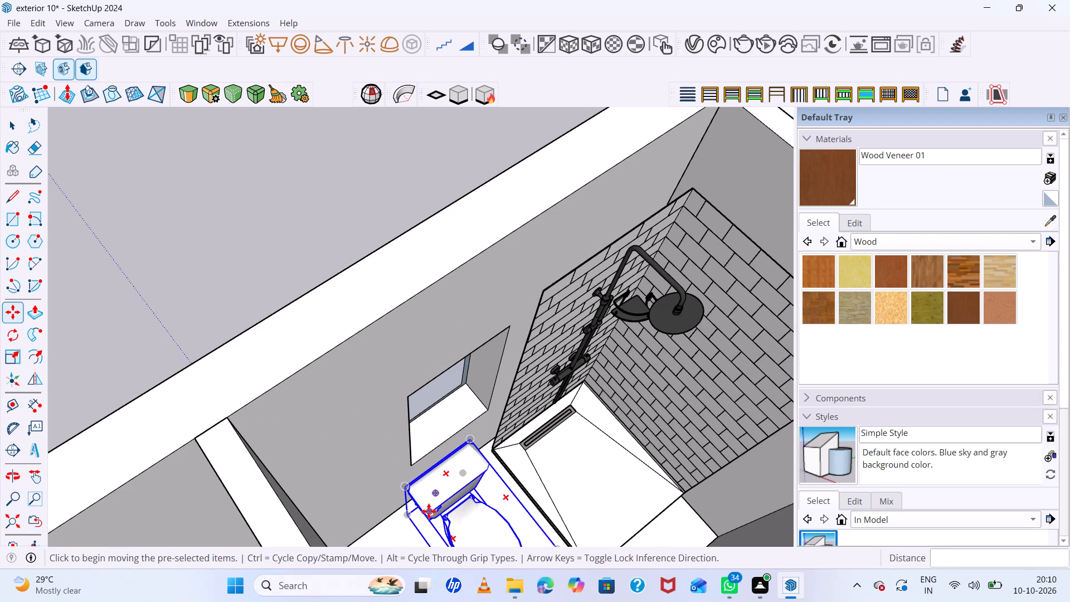
scroll(428, 509, down, 7)
middle_drag(428, 512, 450, 440)
scroll(450, 439, down, 5)
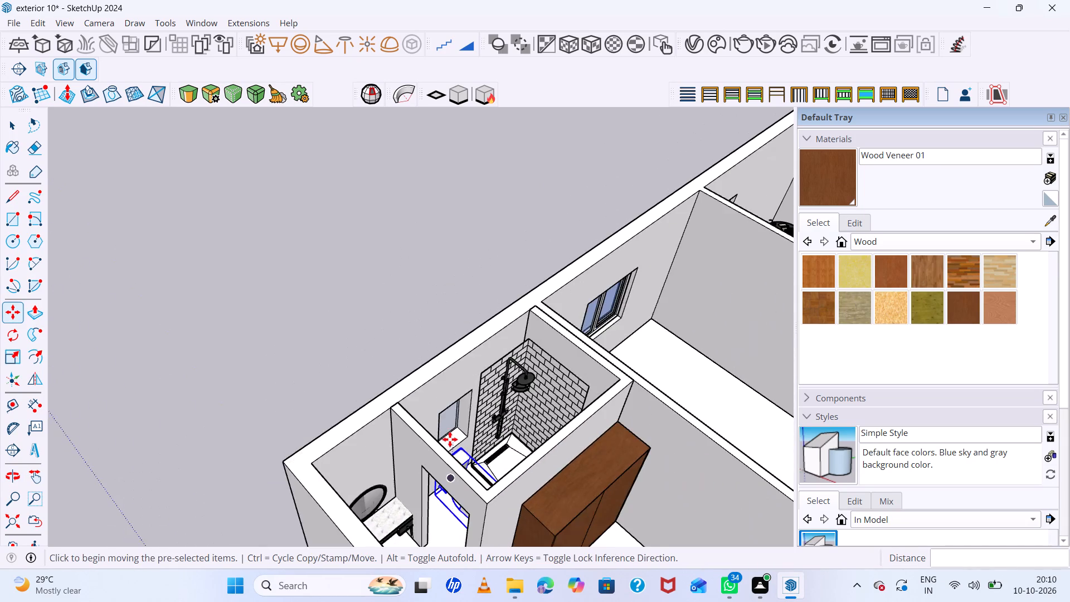
scroll(450, 439, down, 8)
scroll(455, 497, up, 17)
middle_drag(456, 499, 459, 483)
middle_click(459, 483)
click(427, 403)
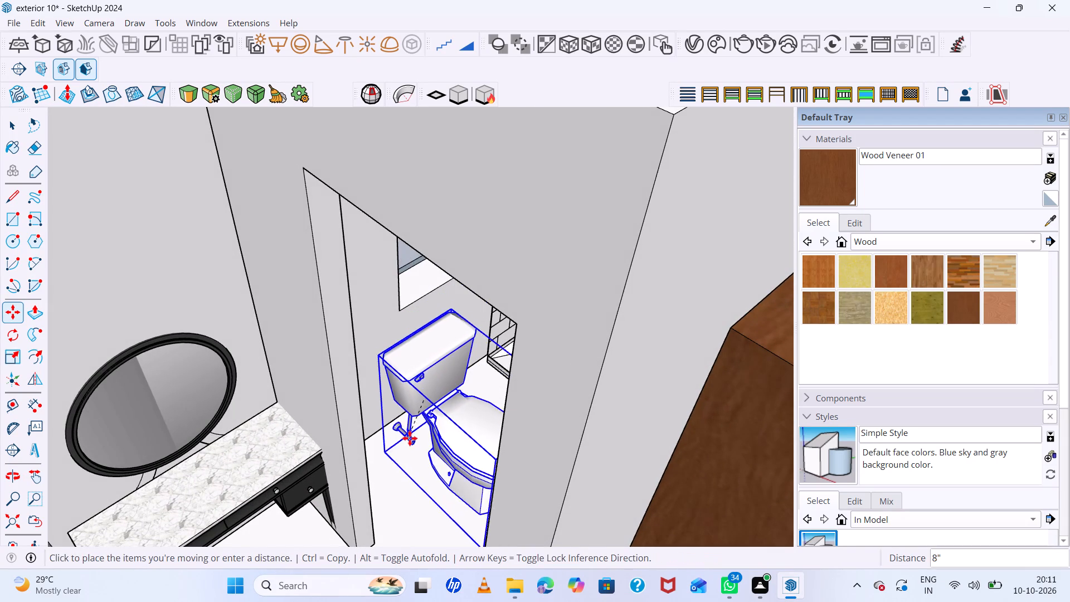
double_click(391, 432)
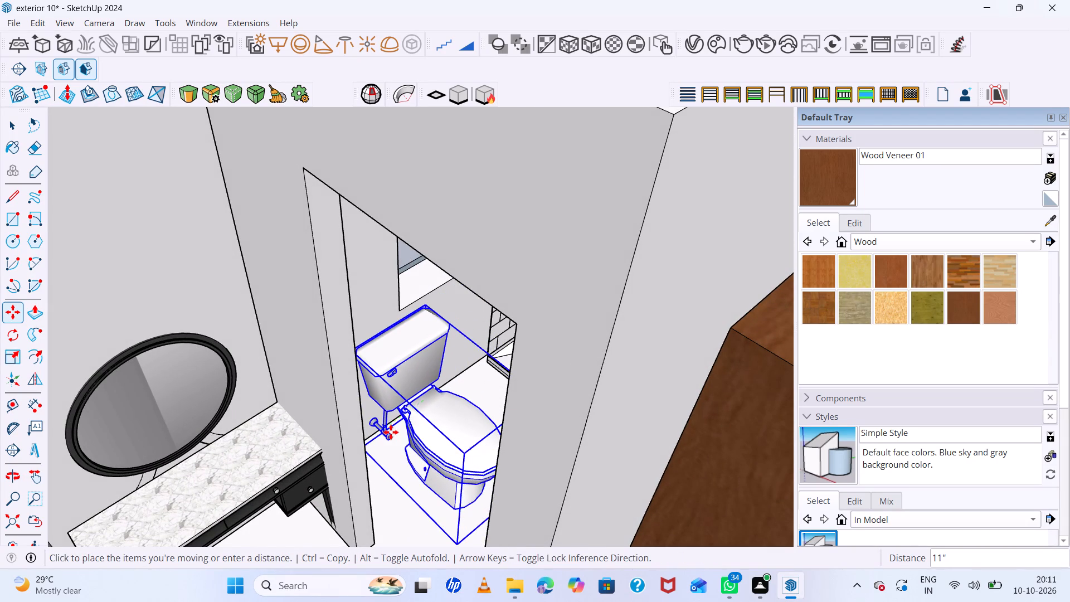
scroll(386, 455, down, 14)
middle_drag(412, 477, 434, 416)
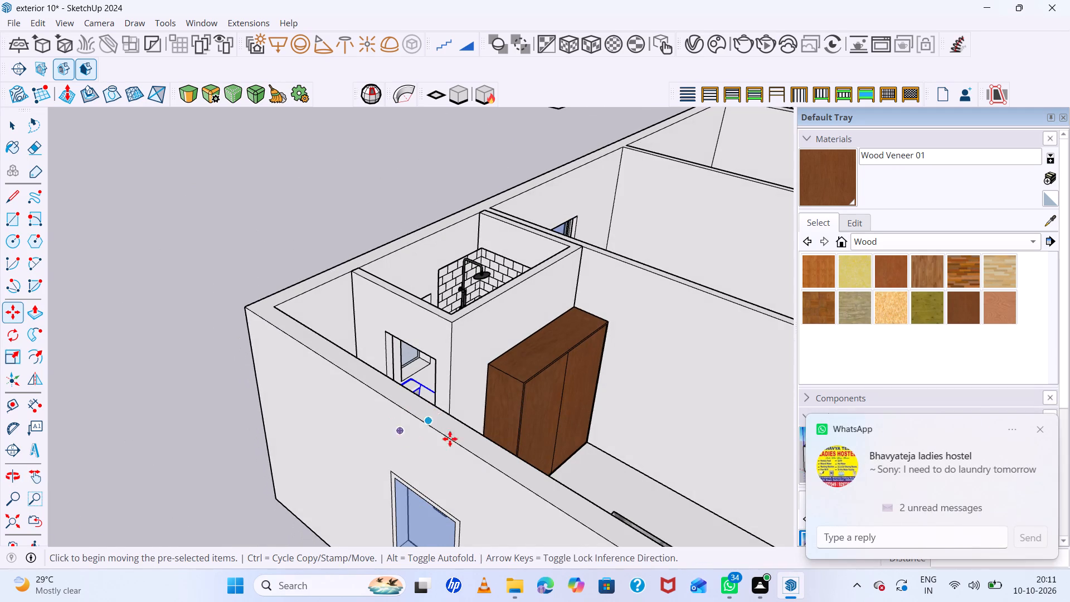
click(1039, 426)
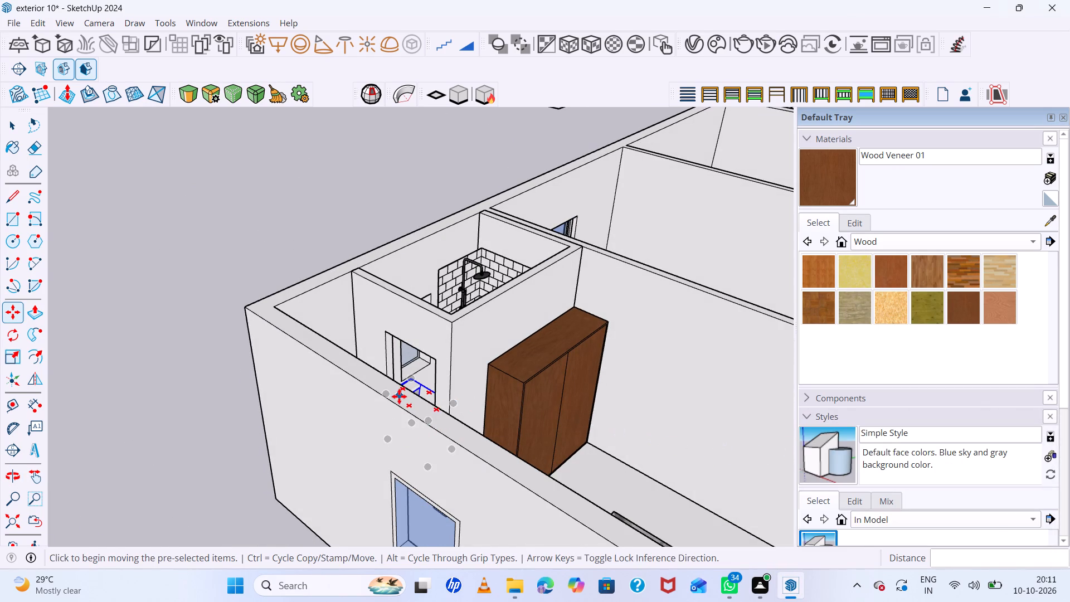
scroll(399, 395, down, 3)
key(space)
Examine the toilet's placement through the small bathroom's doorway and clear the selection.
scroll(446, 397, up, 6)
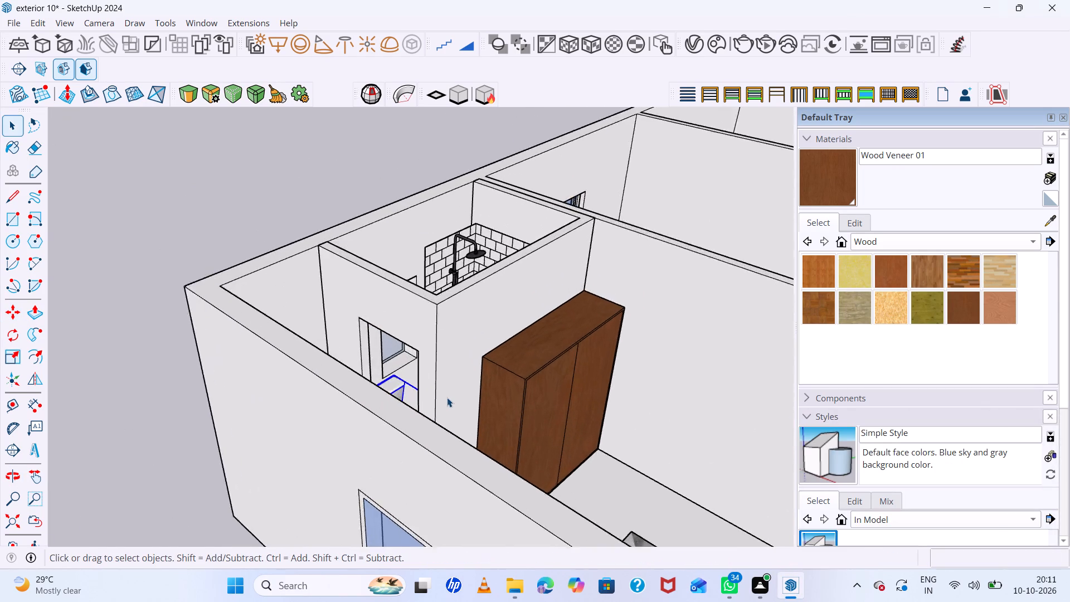
scroll(447, 397, up, 5)
middle_drag(447, 397, 435, 463)
scroll(391, 488, up, 12)
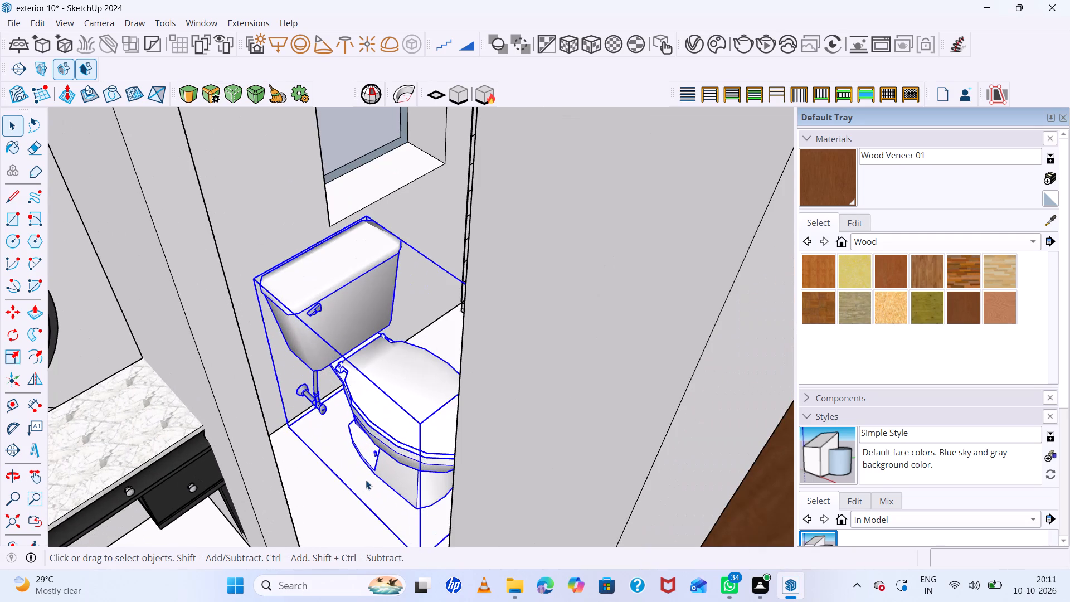
click(402, 433)
key(space)
scroll(380, 455, down, 14)
scroll(380, 455, down, 7)
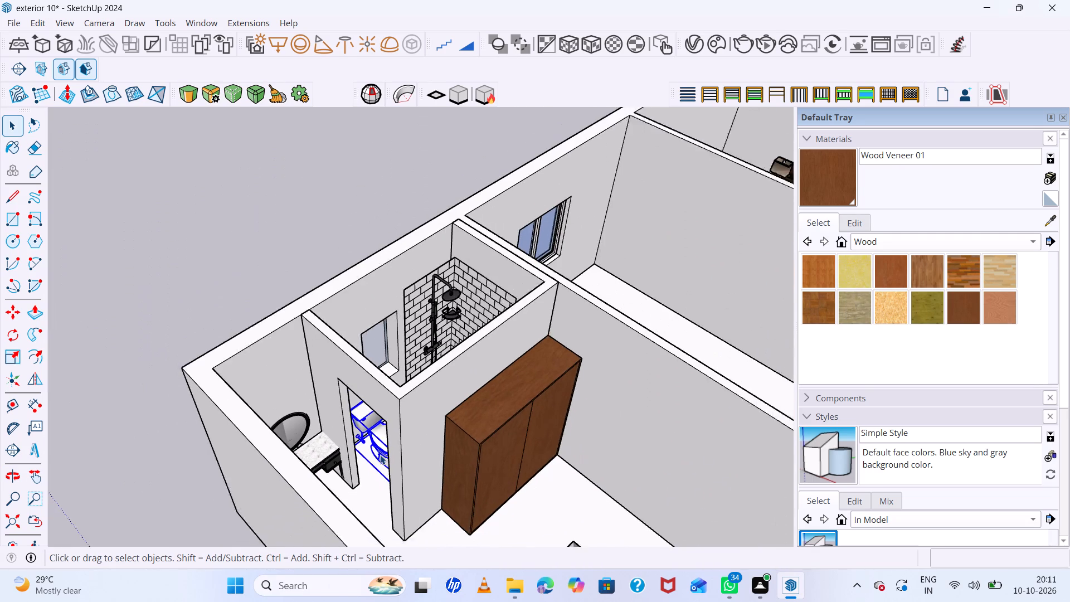
click(257, 310)
scroll(386, 433, up, 3)
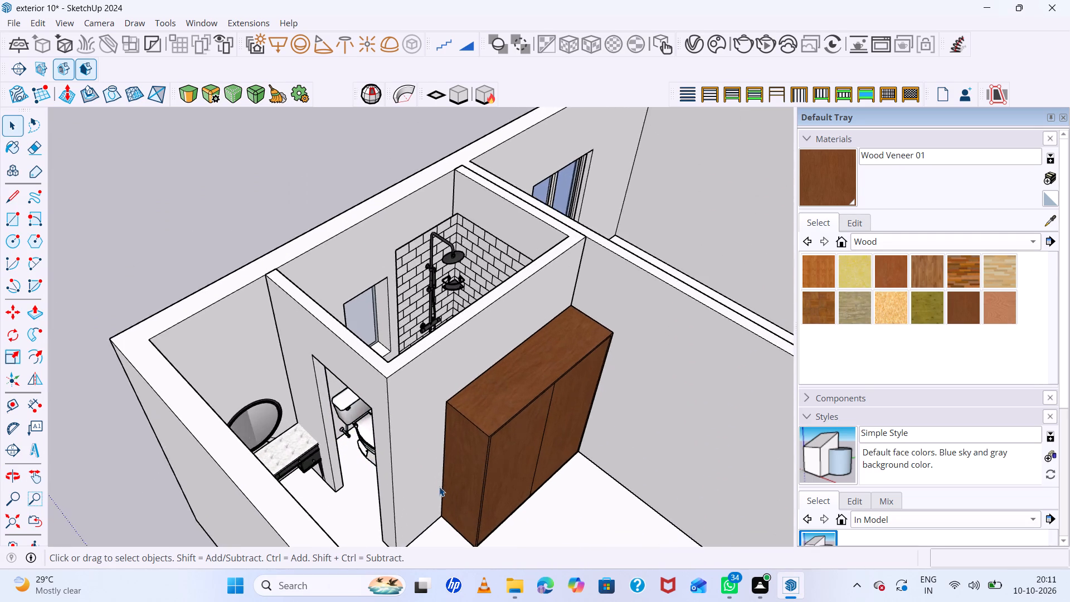
Examine the furnished upper-floor rooms against the neighbouring floor plans, including the second bathroom with the vanity and shower.
scroll(439, 487, down, 14)
scroll(439, 487, up, 7)
scroll(440, 480, down, 7)
scroll(345, 469, down, 2)
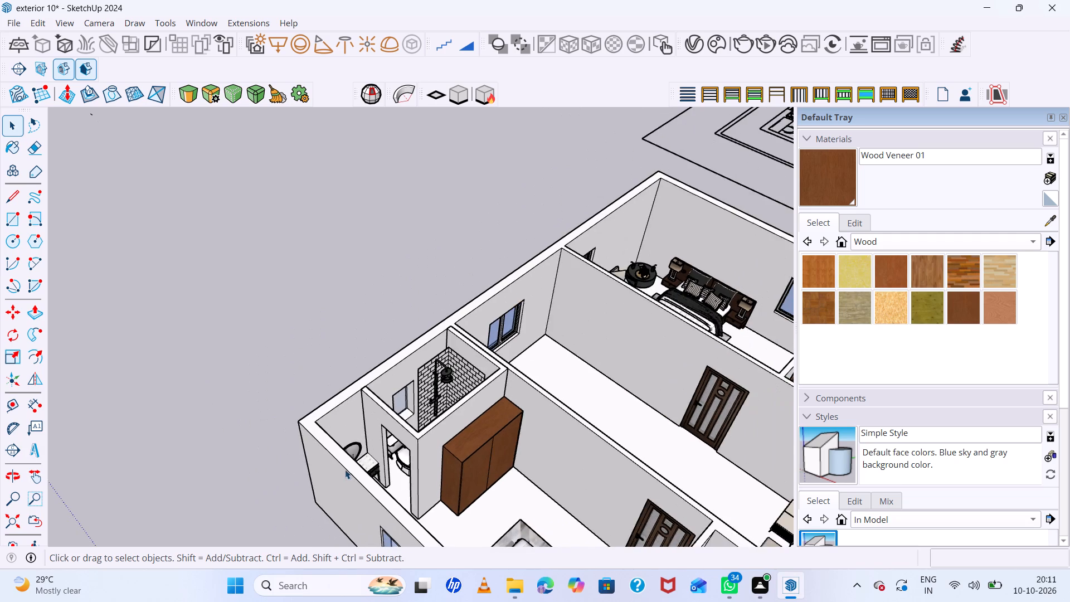
scroll(345, 469, down, 19)
scroll(324, 447, down, 6)
scroll(405, 472, down, 1)
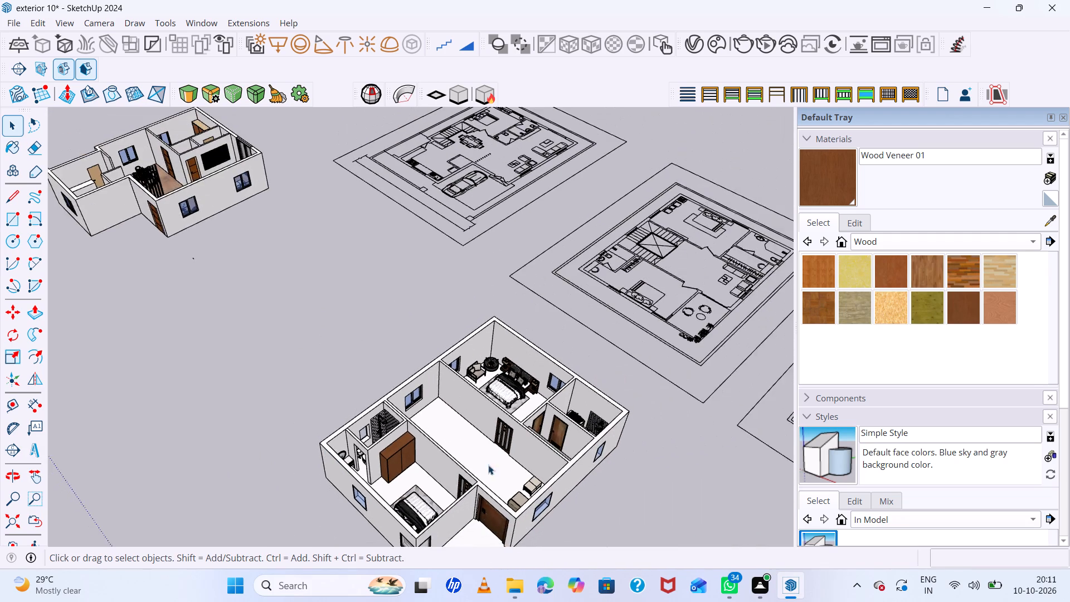
scroll(562, 404, up, 16)
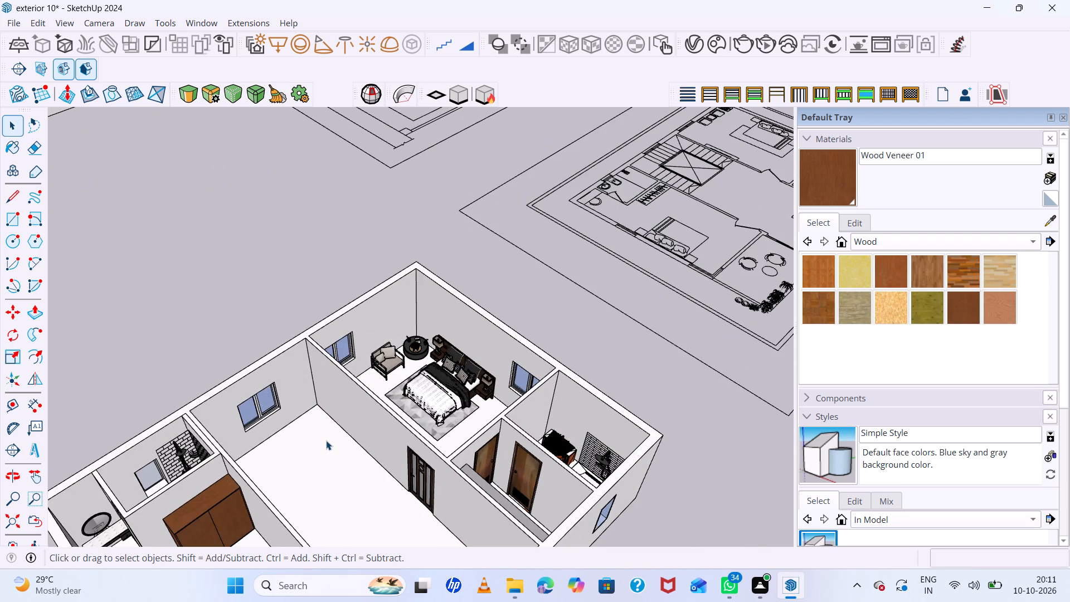
scroll(324, 444, down, 18)
middle_drag(324, 445, 358, 478)
scroll(385, 414, down, 7)
scroll(388, 411, up, 7)
scroll(388, 411, down, 7)
scroll(395, 427, up, 4)
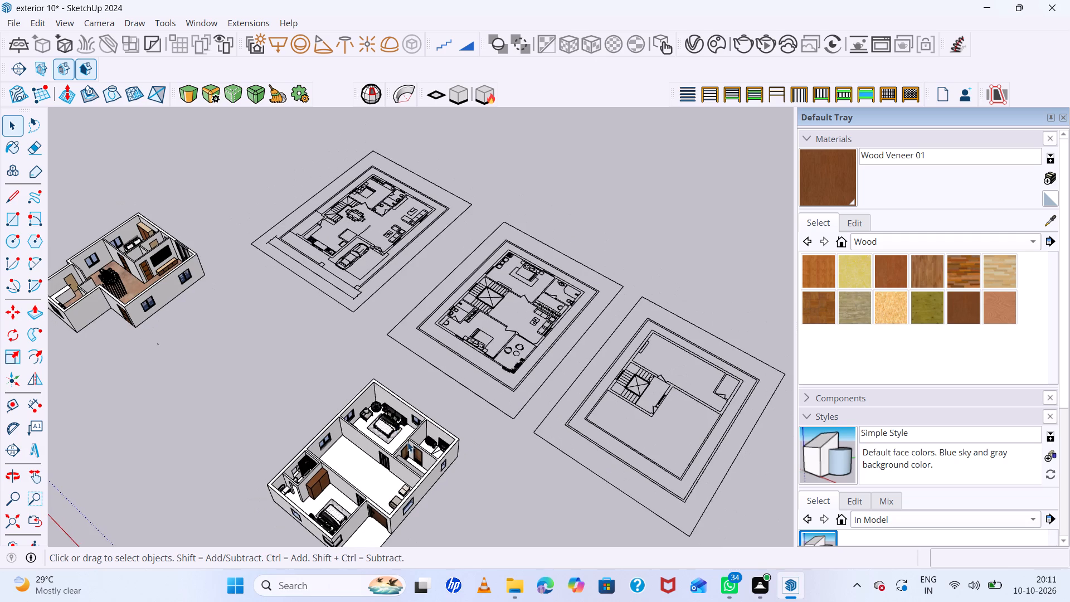
scroll(407, 442, up, 15)
scroll(424, 453, up, 13)
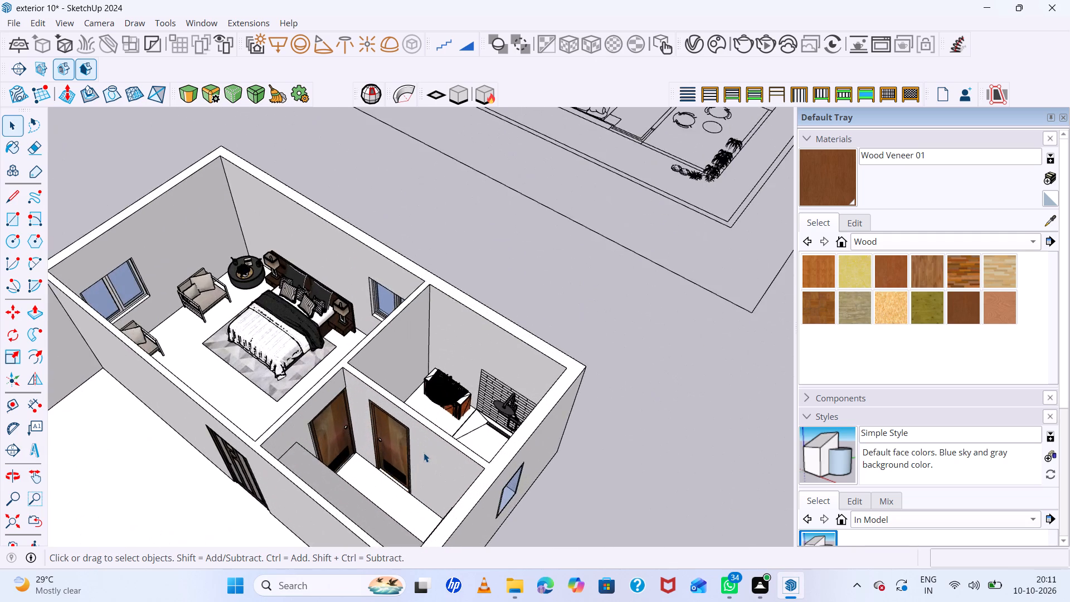
scroll(424, 453, up, 7)
middle_drag(424, 453, 431, 478)
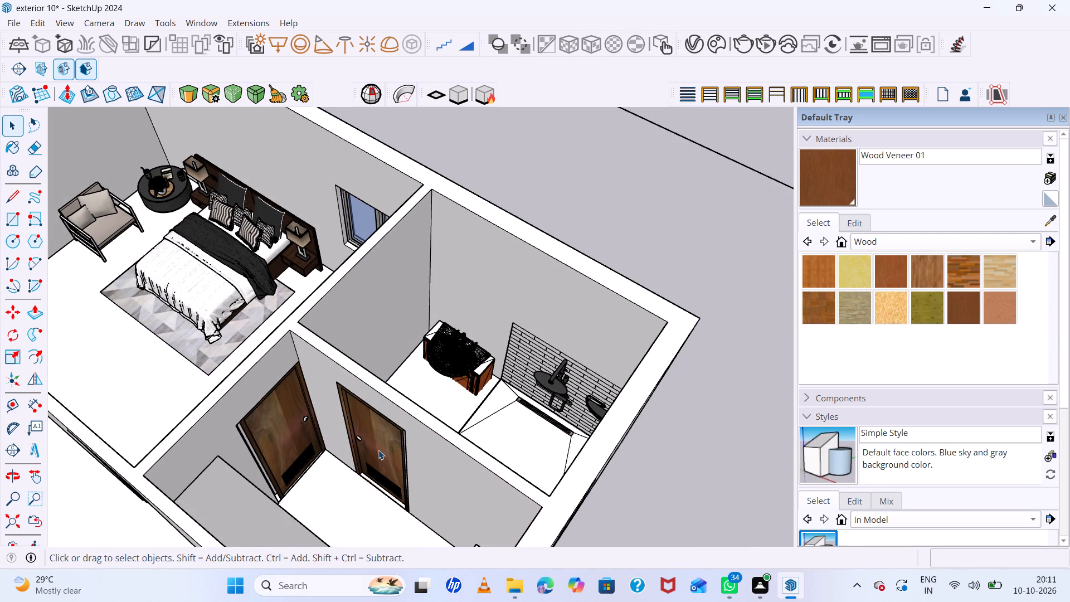
scroll(378, 450, down, 16)
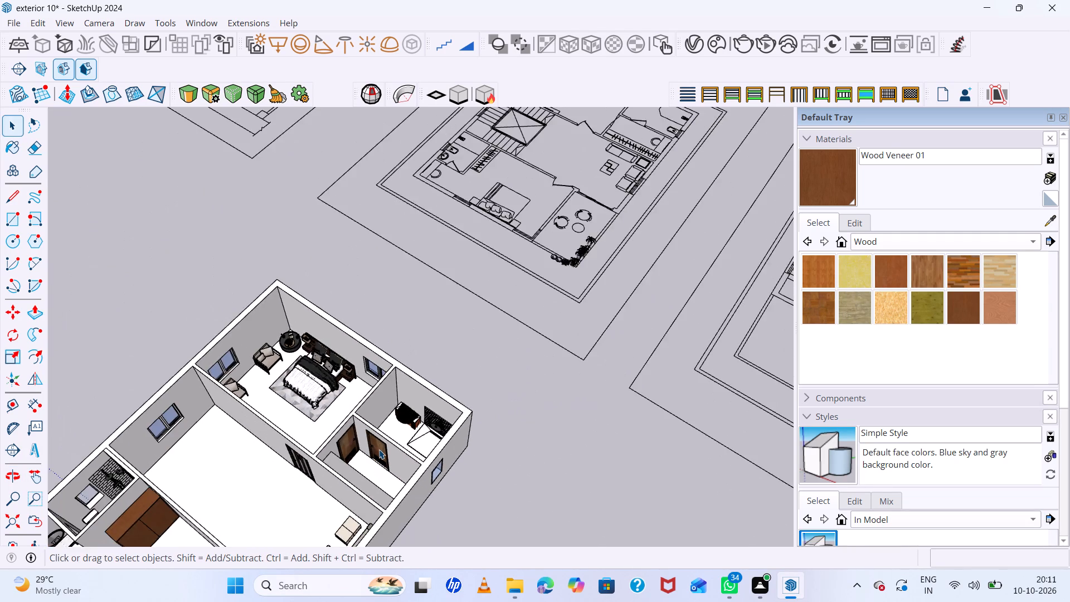
Examine the second bathroom's shower and basin area and the adjoining room with the marble-topped counter and wooden doors.
scroll(379, 449, down, 3)
middle_drag(382, 458, 410, 521)
scroll(382, 458, up, 1)
middle_click(411, 523)
scroll(424, 481, up, 12)
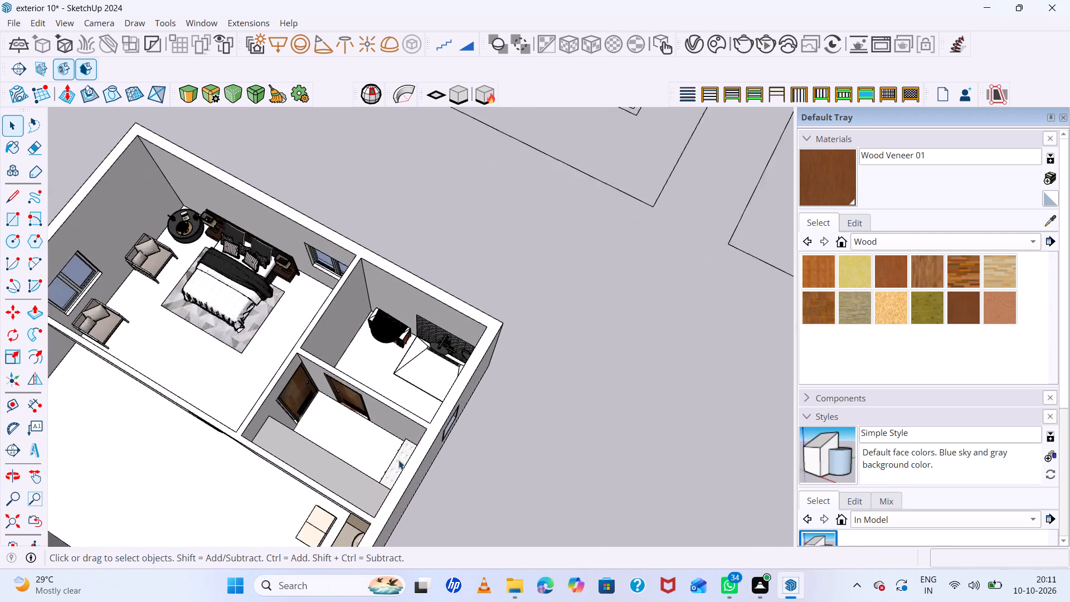
scroll(398, 460, up, 12)
middle_drag(407, 470, 529, 483)
middle_drag(531, 482, 533, 467)
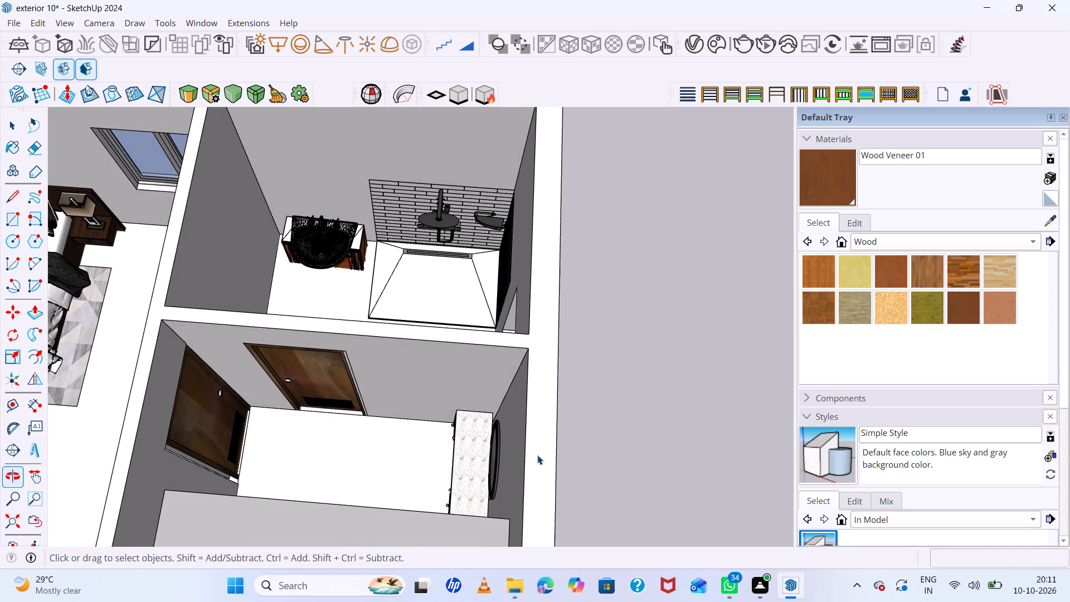
Examine the whole furnished upper-floor model alongside the three floor plans.
scroll(539, 450, down, 19)
scroll(434, 455, down, 6)
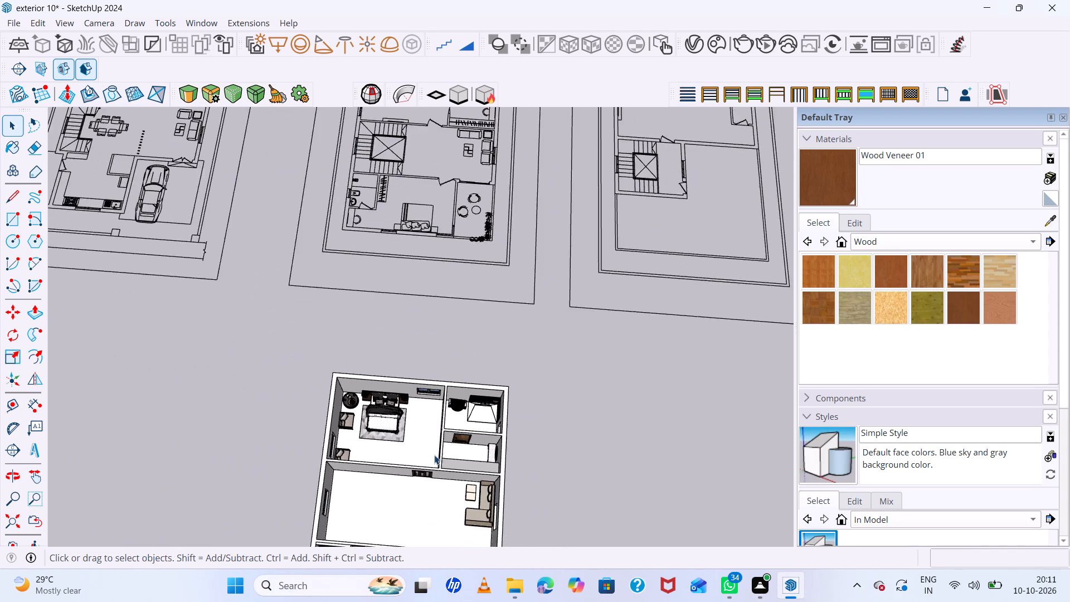
scroll(403, 435, down, 19)
scroll(416, 527, up, 7)
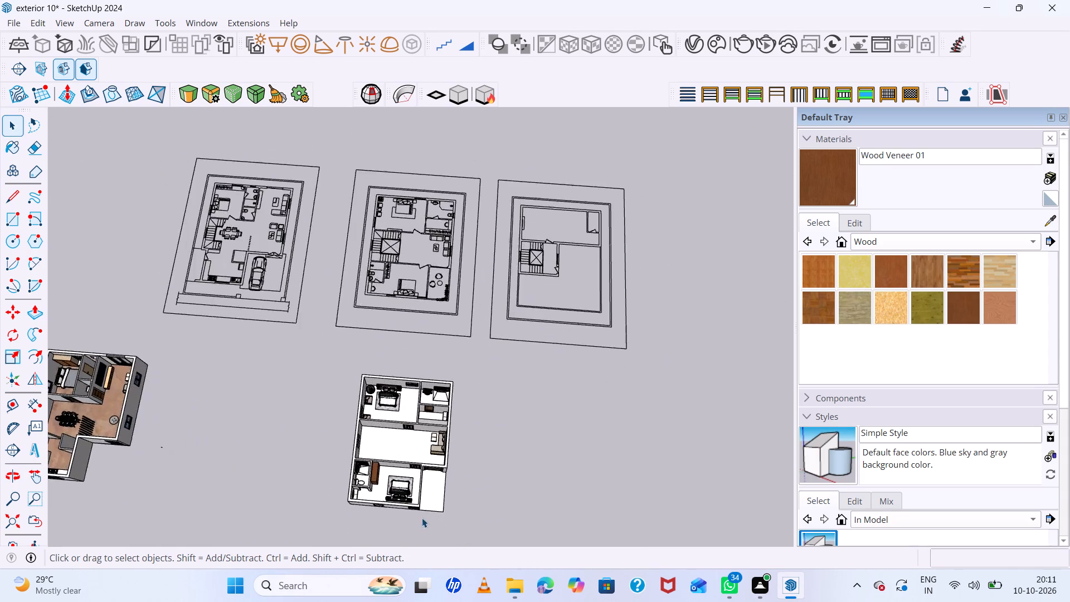
scroll(429, 511, up, 20)
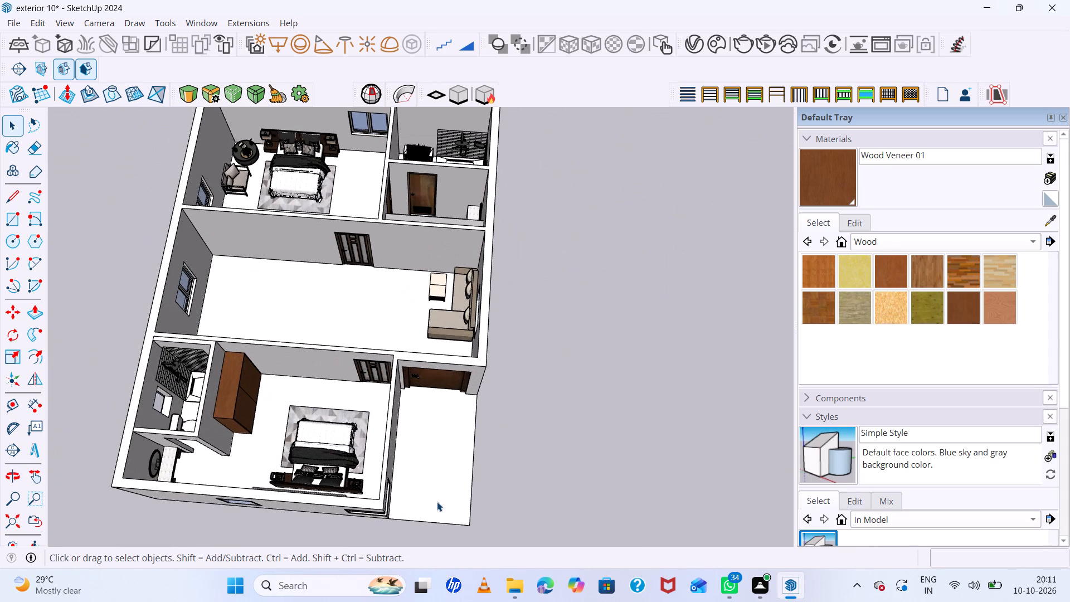
Examine the open balcony beside the front bedroom, including its wooden door, floor and corner window.
middle_drag(437, 501, 446, 430)
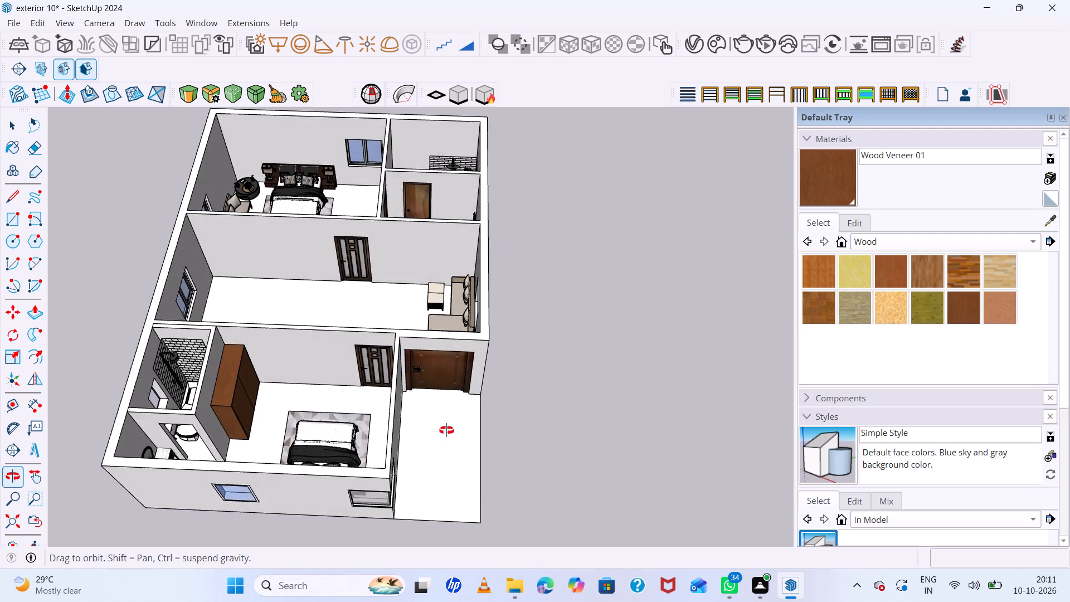
middle_drag(446, 430, 446, 423)
scroll(446, 422, down, 5)
scroll(446, 422, up, 2)
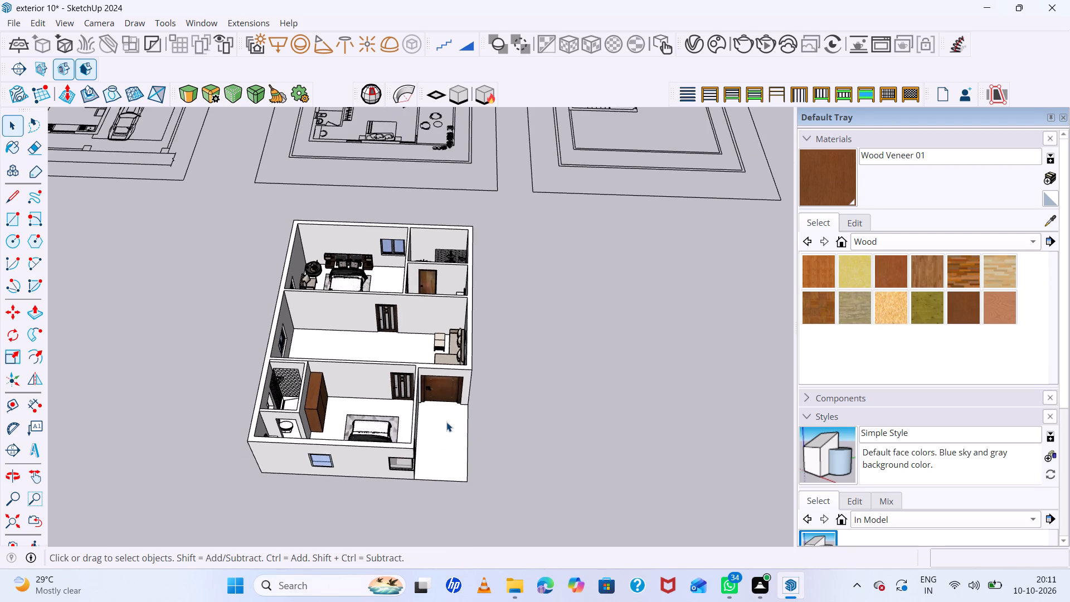
scroll(446, 422, up, 3)
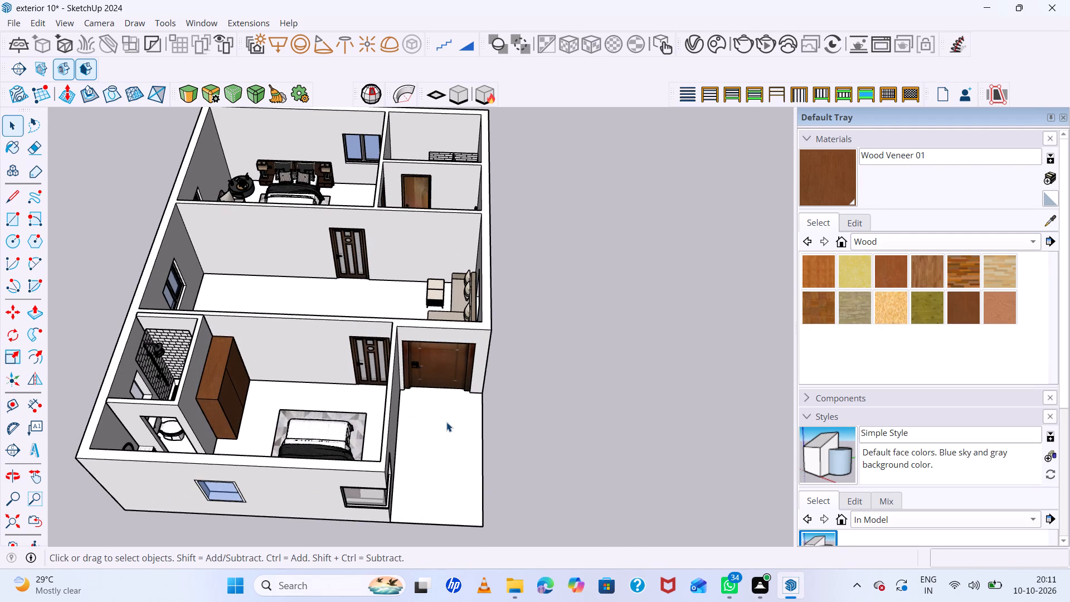
scroll(446, 422, up, 5)
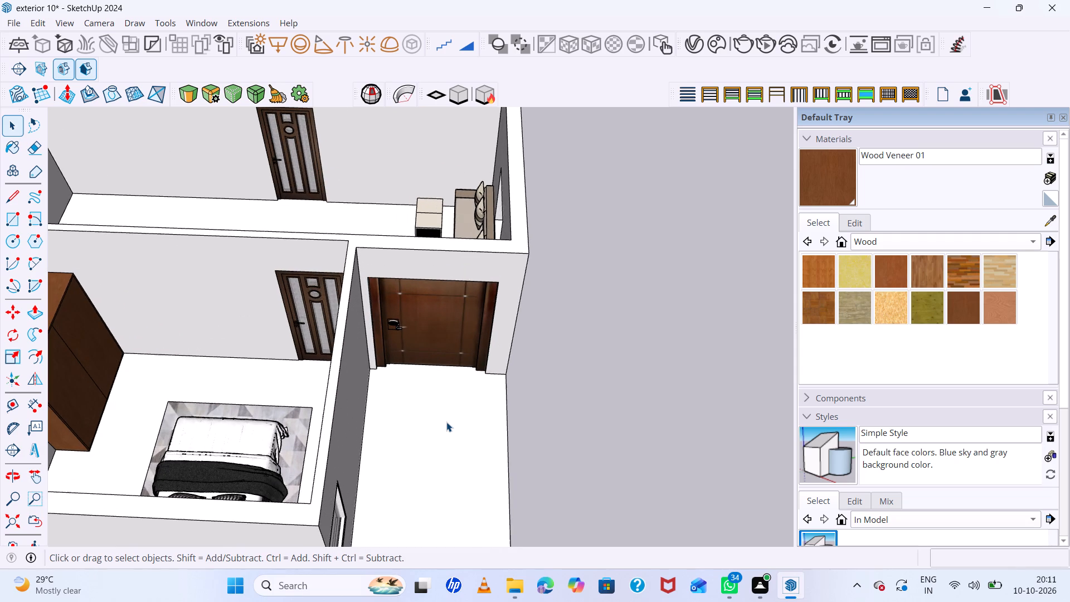
middle_drag(446, 422, 448, 397)
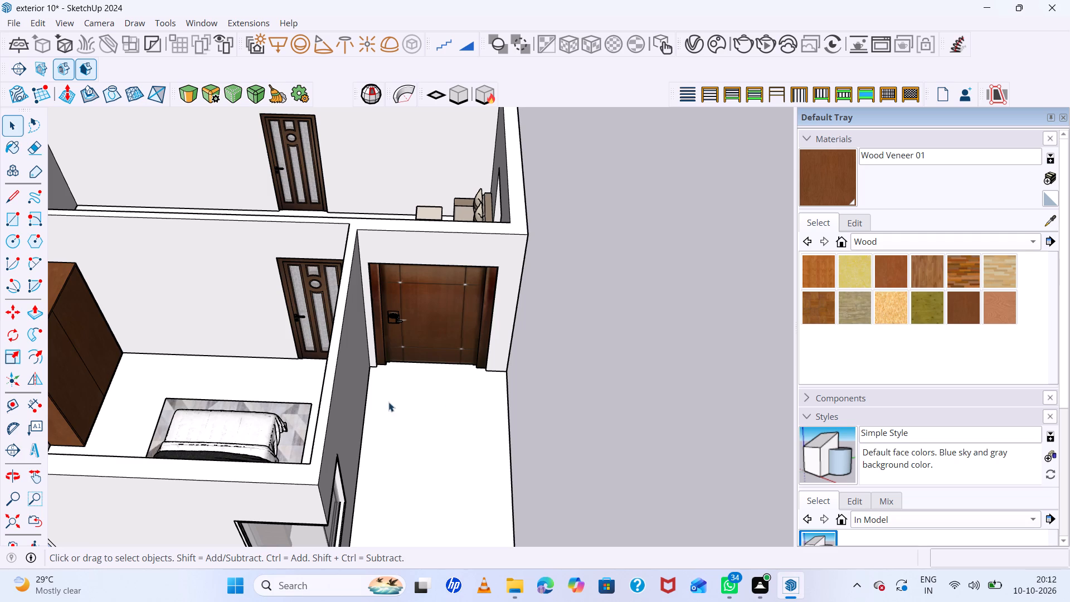
scroll(358, 387, down, 15)
scroll(372, 411, up, 7)
middle_drag(387, 419, 305, 308)
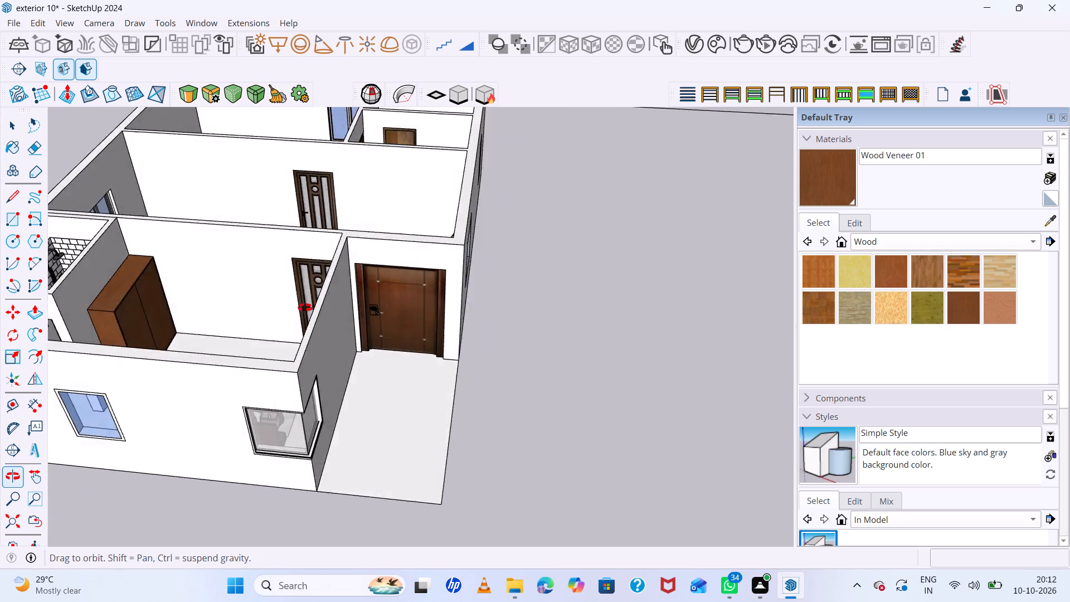
middle_drag(305, 308, 297, 299)
scroll(369, 359, up, 16)
scroll(369, 359, down, 3)
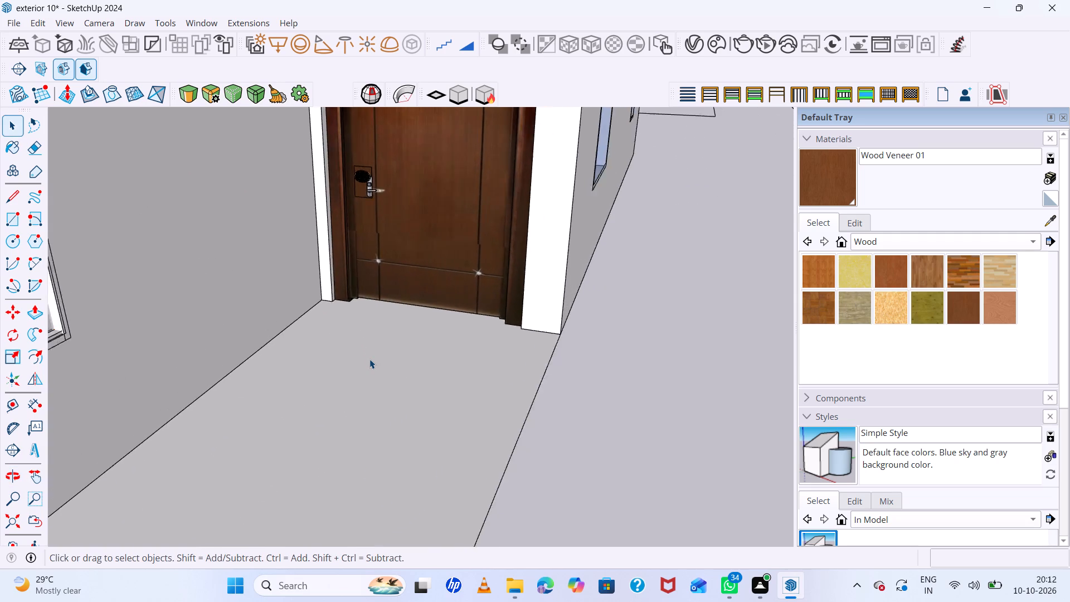
scroll(369, 359, down, 20)
scroll(369, 359, down, 15)
scroll(407, 389, up, 1)
Examine the central living hall with the L-shaped sofa, and the adjoining bedroom and bathroom furnishings.
middle_drag(407, 389, 439, 465)
scroll(350, 288, up, 20)
scroll(350, 288, up, 1)
middle_drag(343, 290, 387, 451)
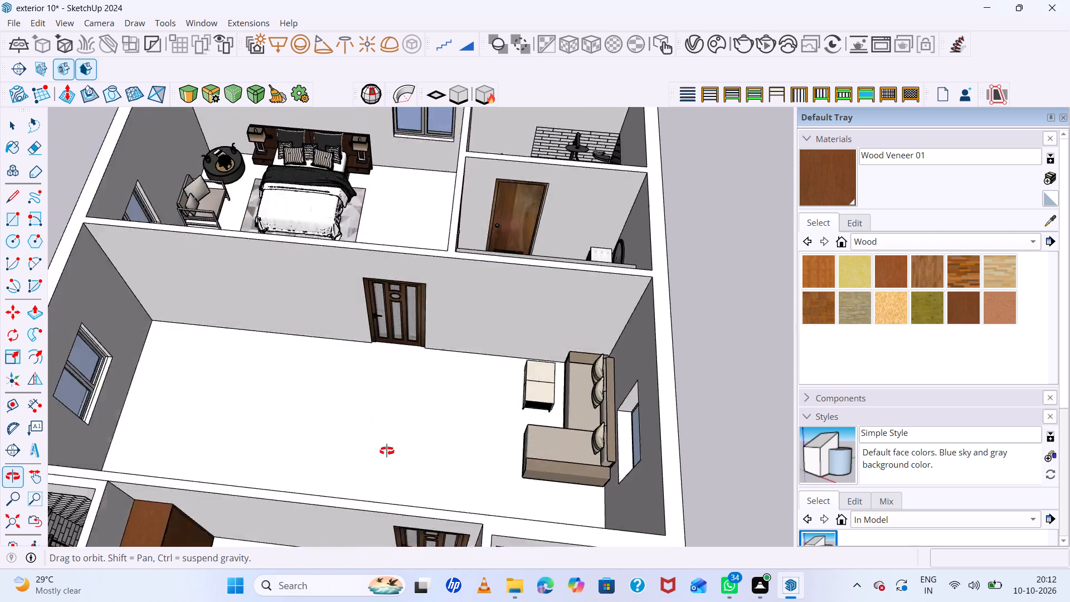
middle_drag(387, 451, 397, 483)
scroll(367, 314, down, 17)
scroll(391, 265, up, 14)
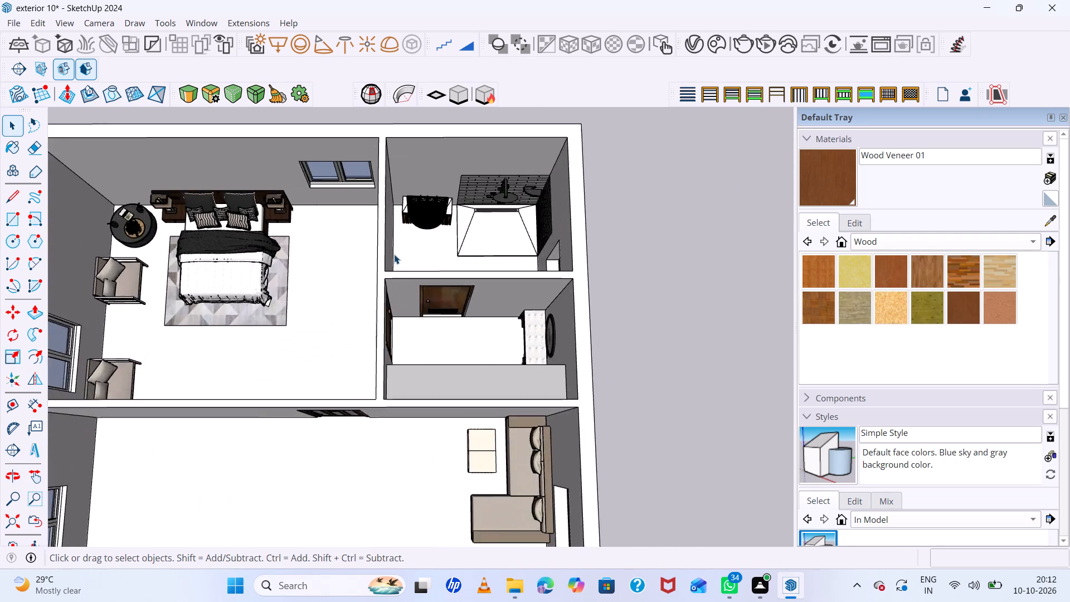
scroll(394, 254, up, 7)
scroll(394, 254, down, 8)
middle_drag(372, 310, 397, 232)
scroll(395, 237, up, 8)
scroll(411, 259, down, 6)
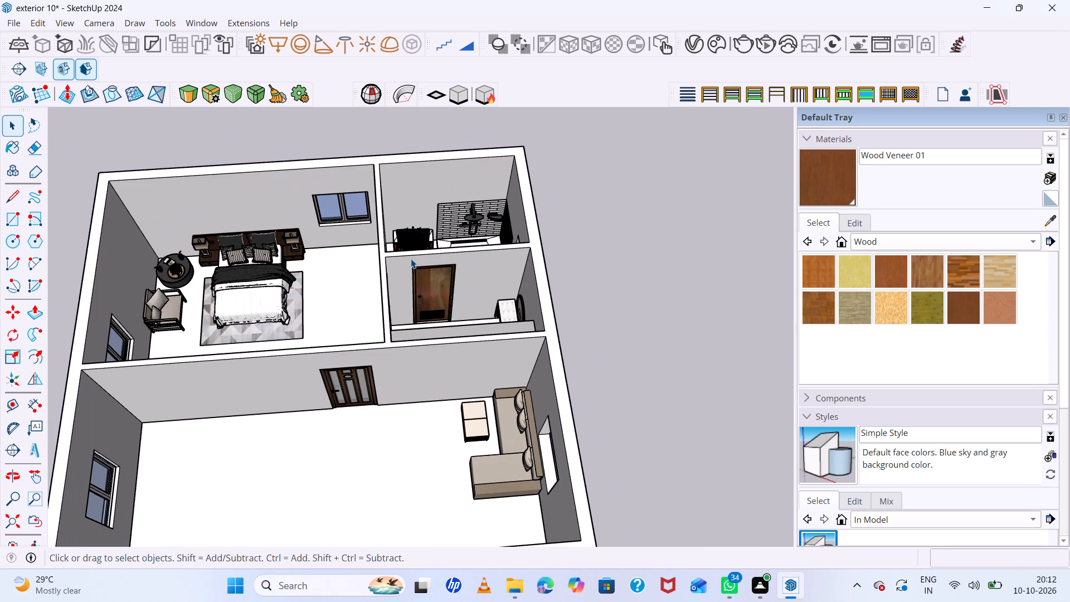
scroll(412, 261, down, 5)
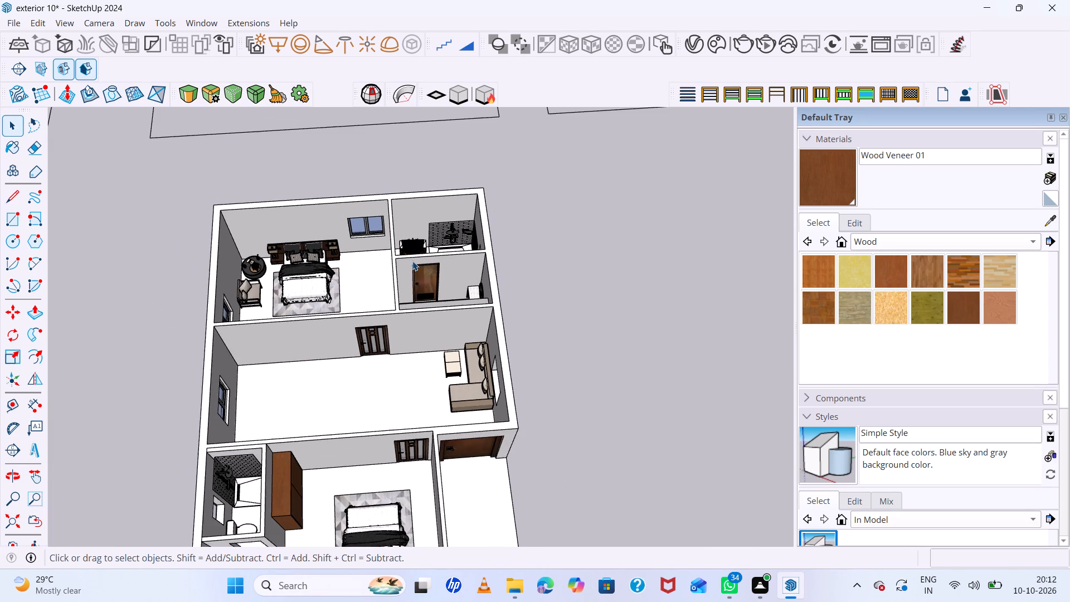
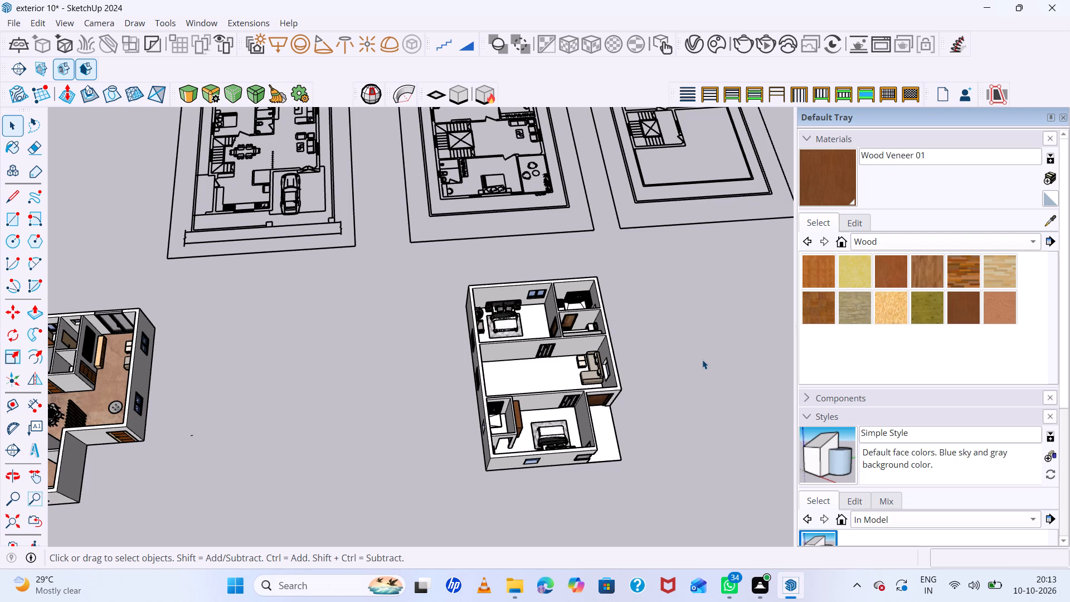
Examine the upper-floor model's bedrooms, central hall and bathrooms from above and from the front.
scroll(507, 384, down, 4)
scroll(523, 402, up, 12)
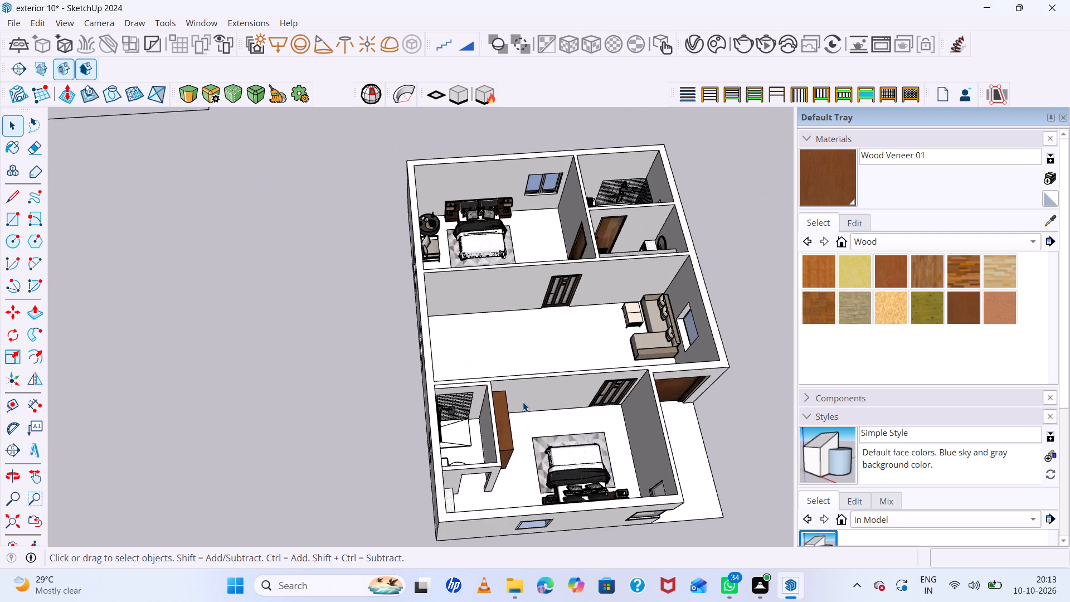
scroll(523, 402, up, 1)
middle_drag(523, 402, 544, 318)
middle_click(544, 318)
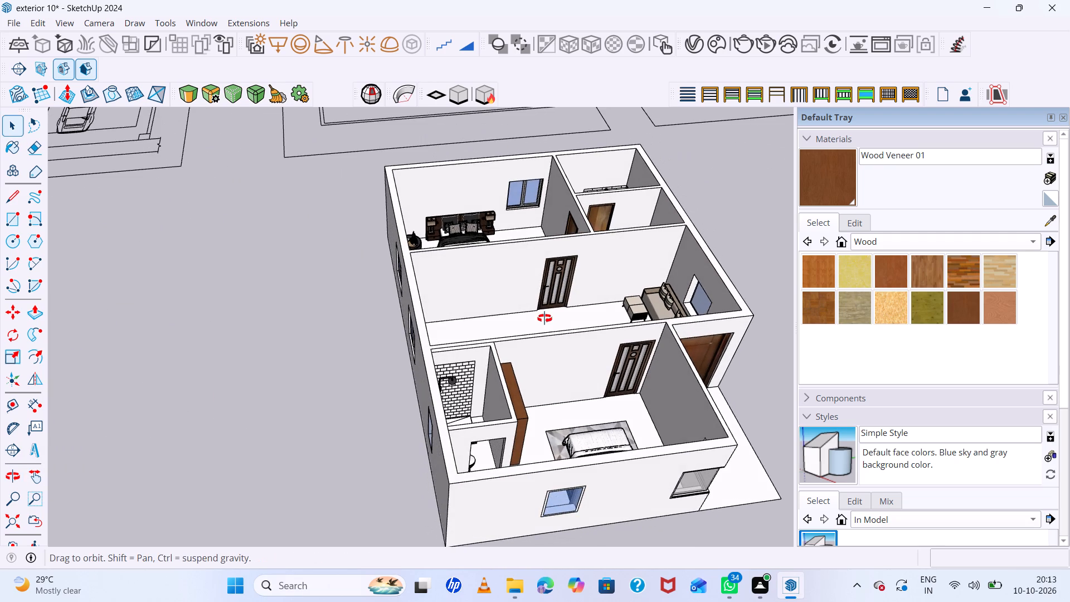
scroll(544, 318, down, 7)
middle_drag(652, 365, 651, 365)
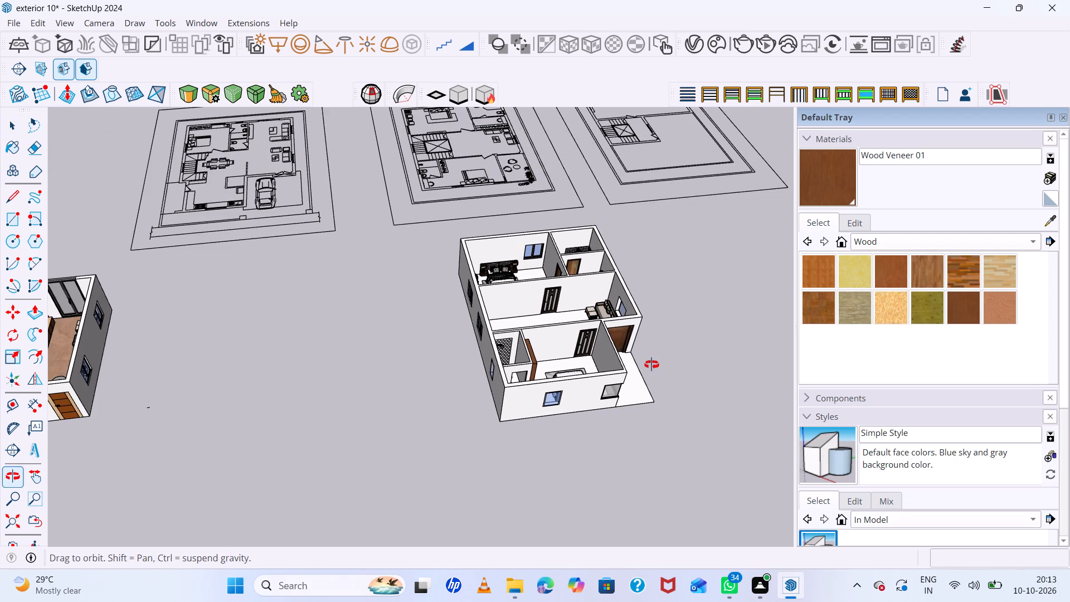
middle_drag(651, 365, 566, 363)
scroll(566, 363, up, 8)
scroll(566, 363, down, 8)
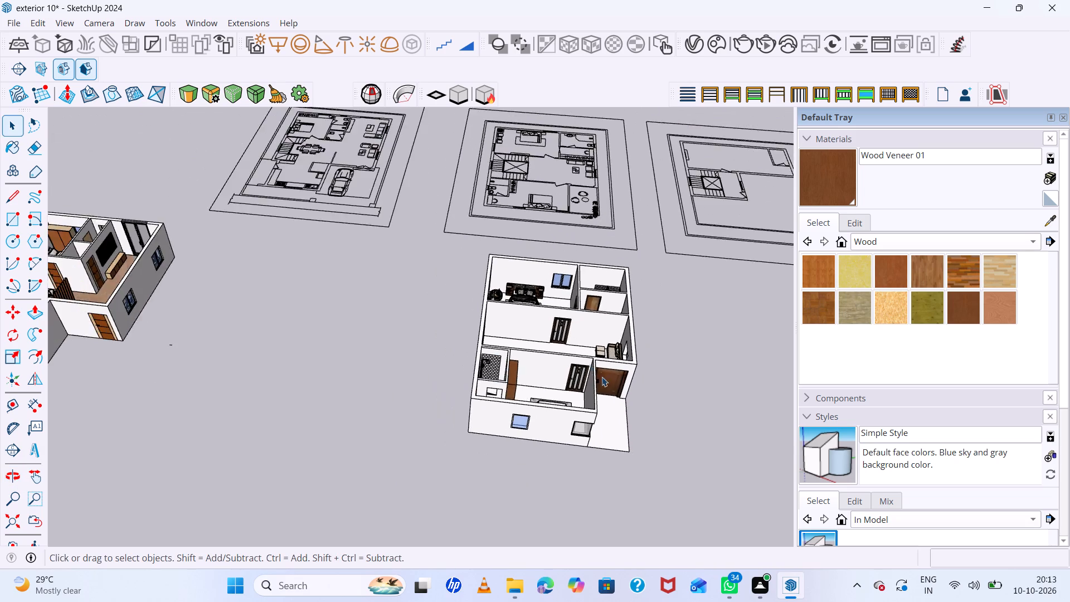
Examine the front bedroom with its wardrobe and bathroom, and the adjoining balcony with its wooden door.
scroll(619, 385, up, 18)
middle_drag(624, 387, 622, 364)
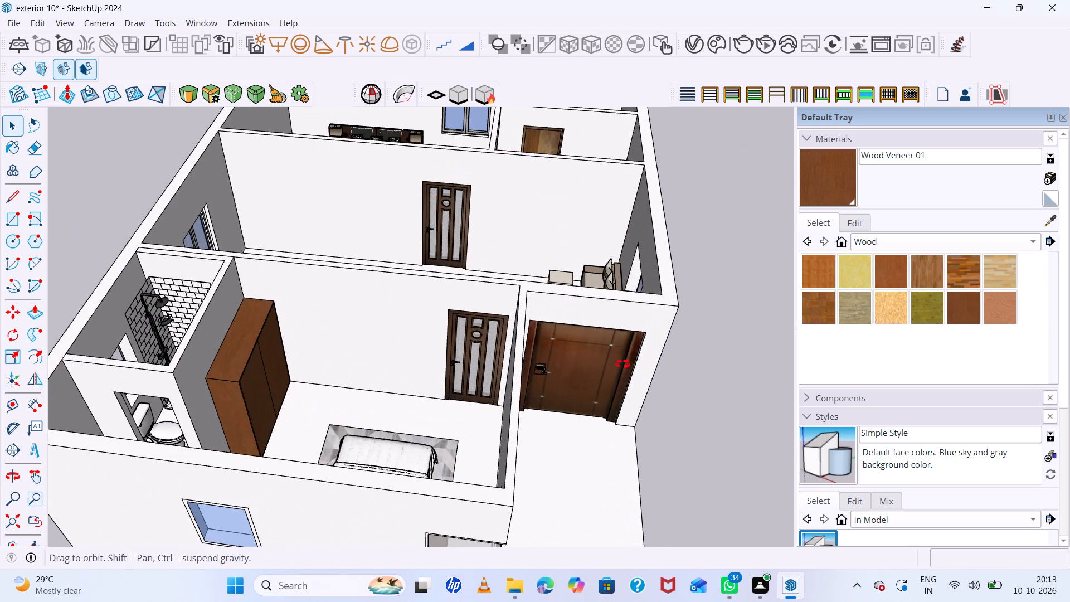
middle_drag(622, 364, 618, 350)
scroll(618, 350, up, 1)
scroll(618, 350, down, 16)
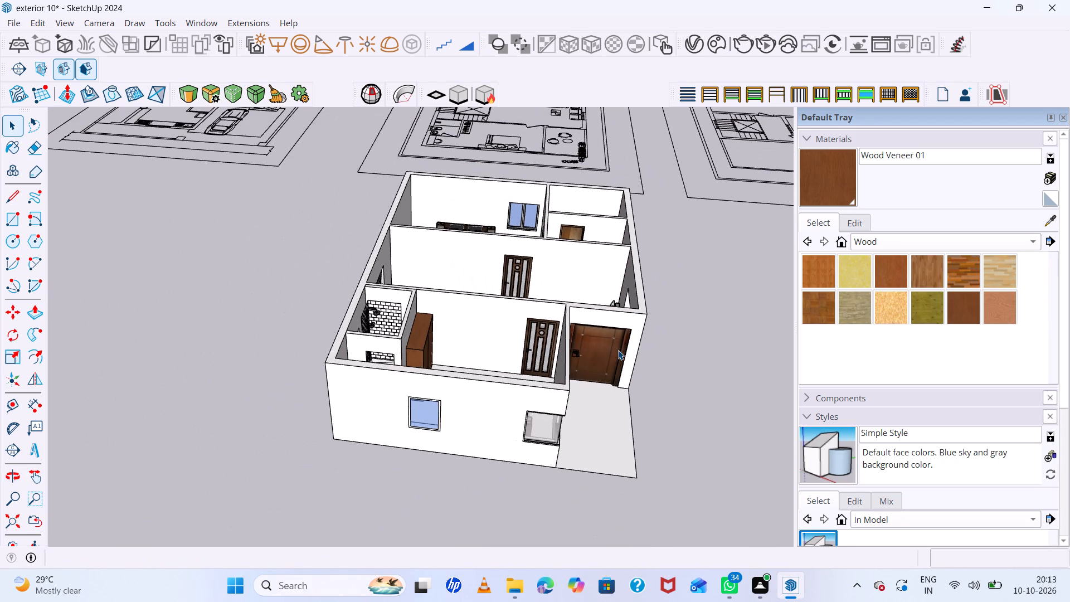
scroll(618, 350, down, 4)
middle_drag(618, 350, 614, 433)
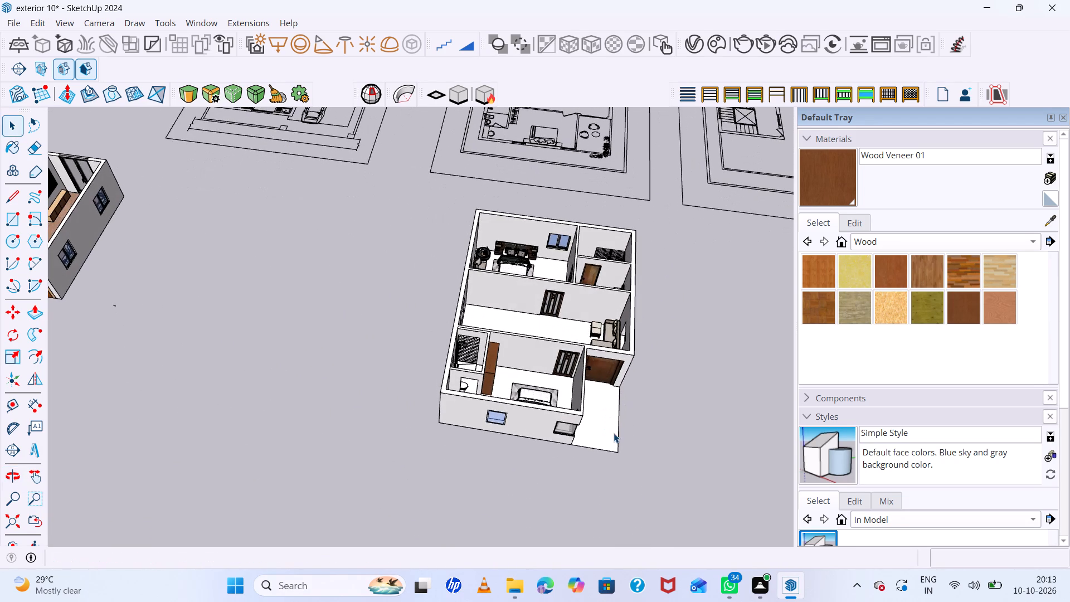
scroll(614, 431, up, 8)
scroll(614, 430, down, 6)
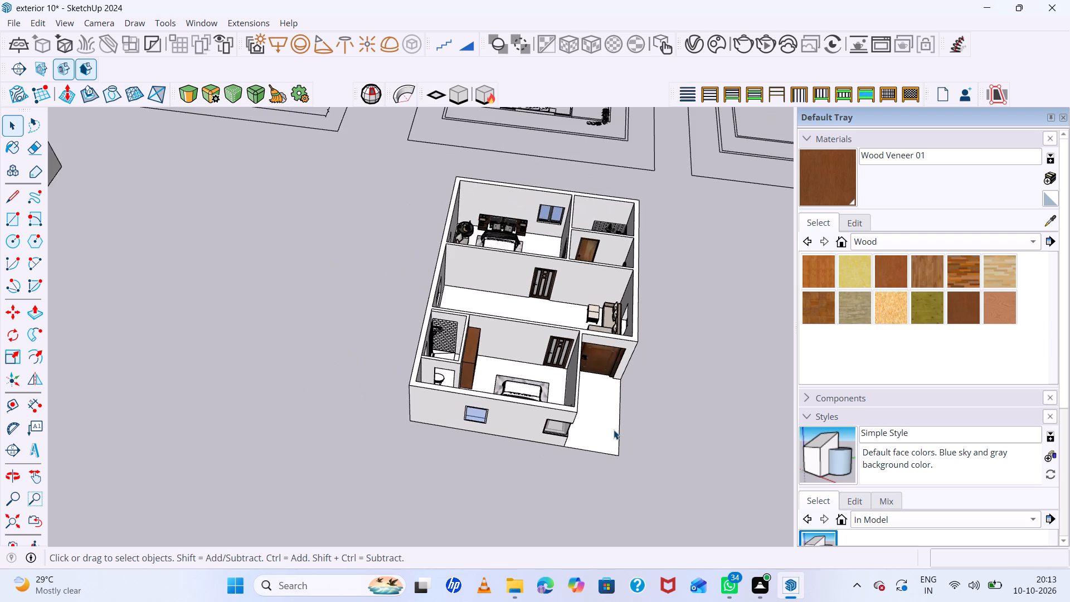
scroll(614, 430, up, 6)
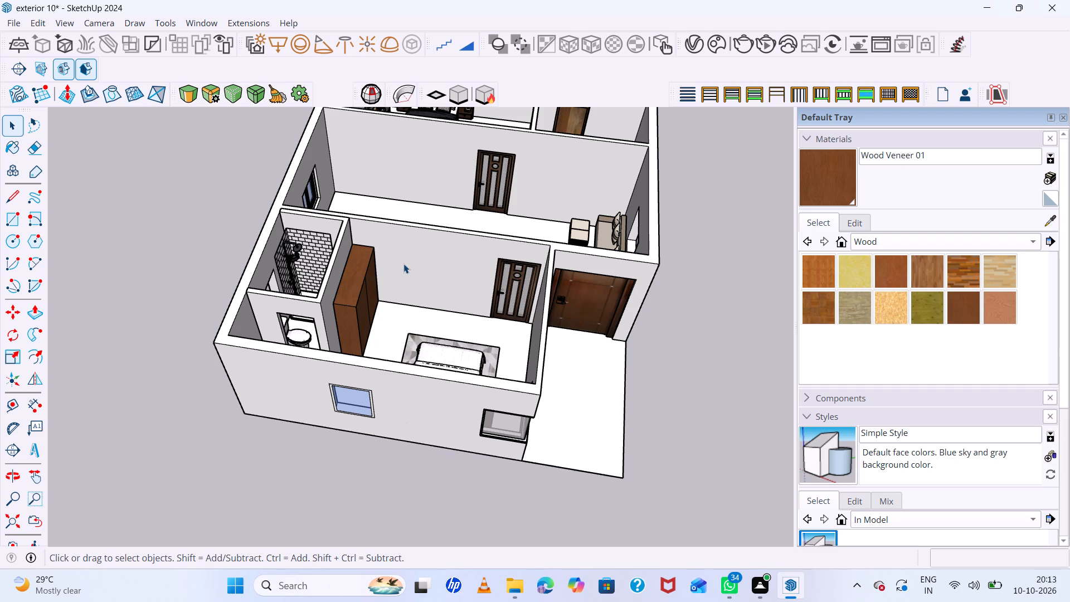
Examine the upper-floor model alongside the furnished ground-floor model and the three floor plans.
scroll(403, 264, down, 12)
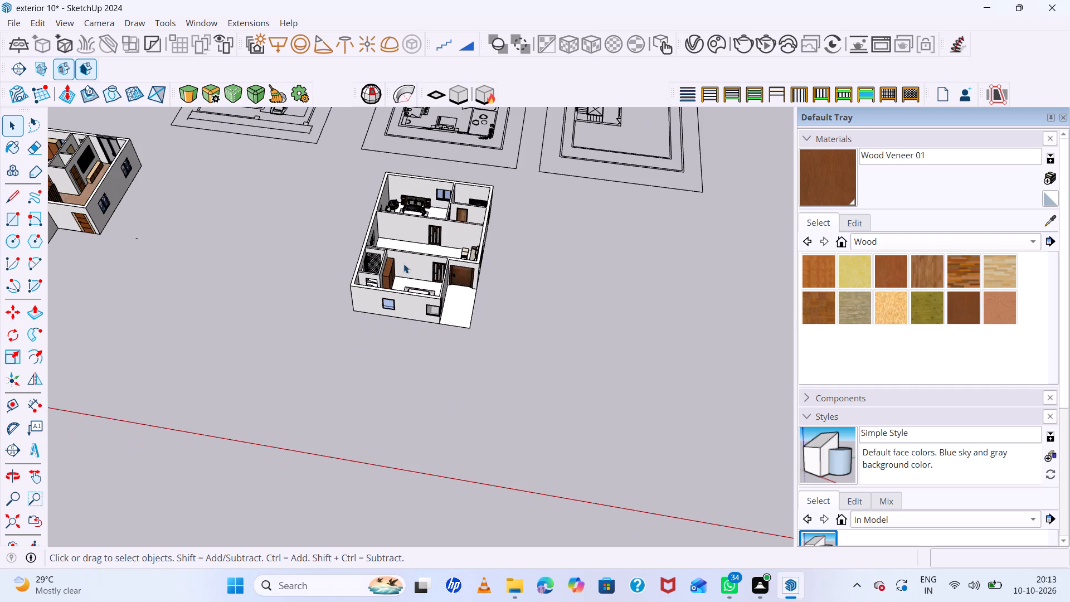
scroll(403, 264, up, 6)
scroll(403, 264, down, 4)
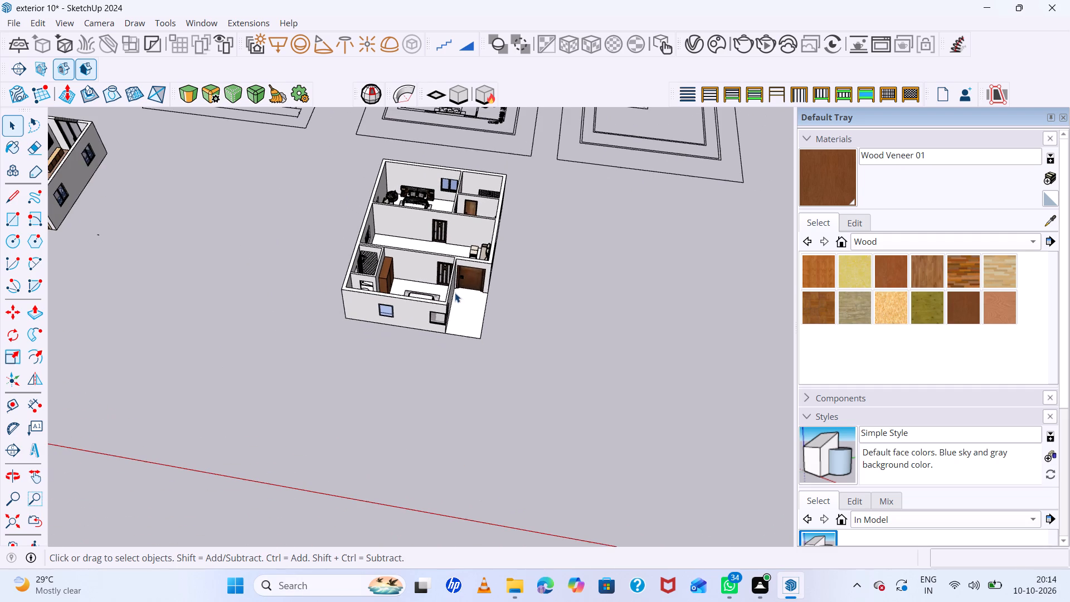
middle_drag(455, 293, 521, 293)
scroll(523, 293, down, 5)
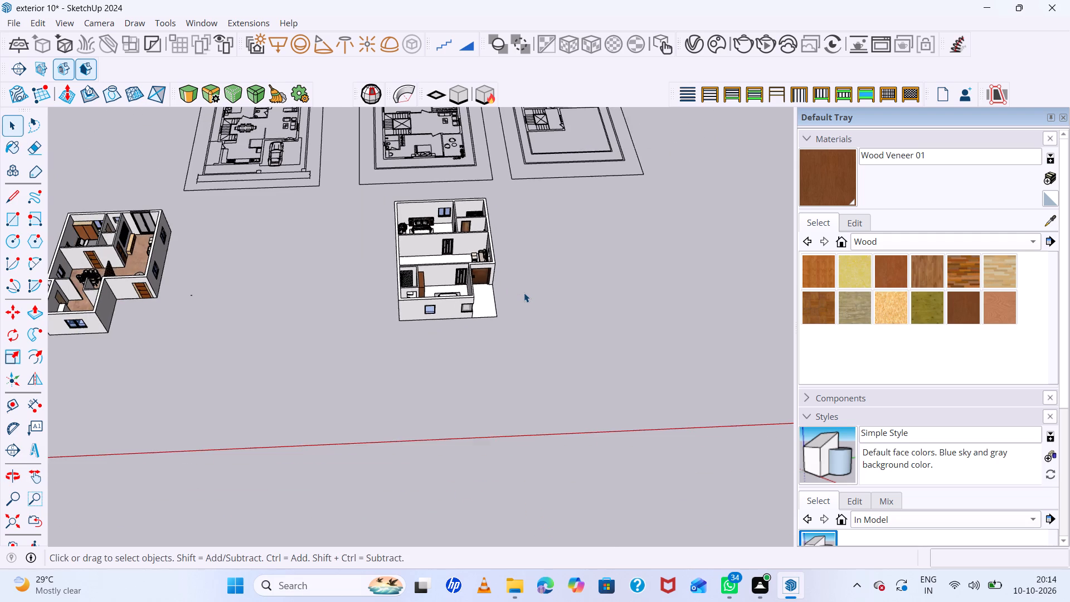
scroll(524, 293, down, 3)
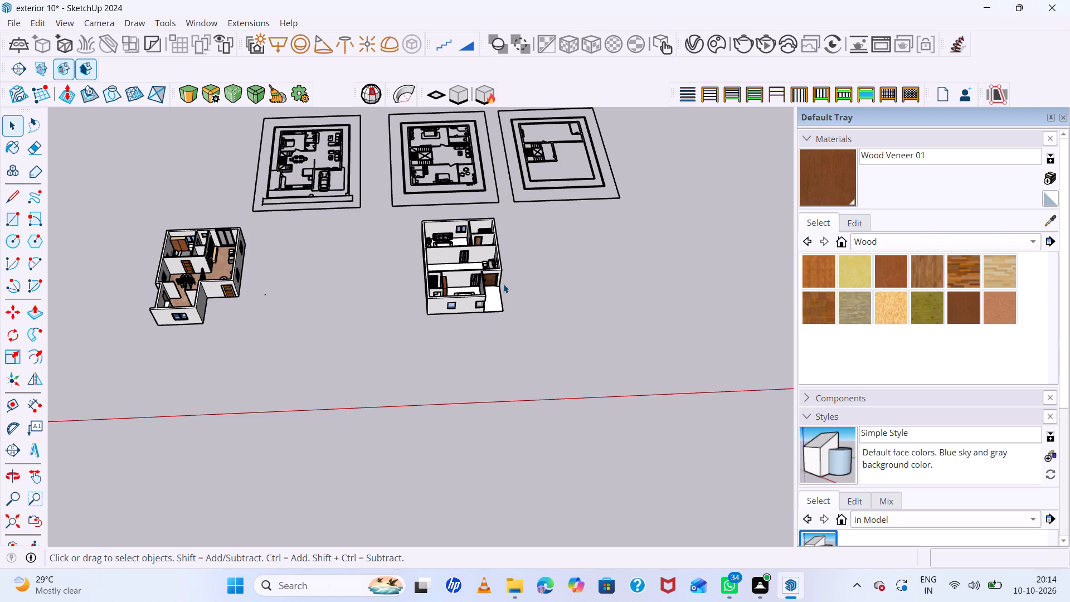
scroll(513, 282, up, 6)
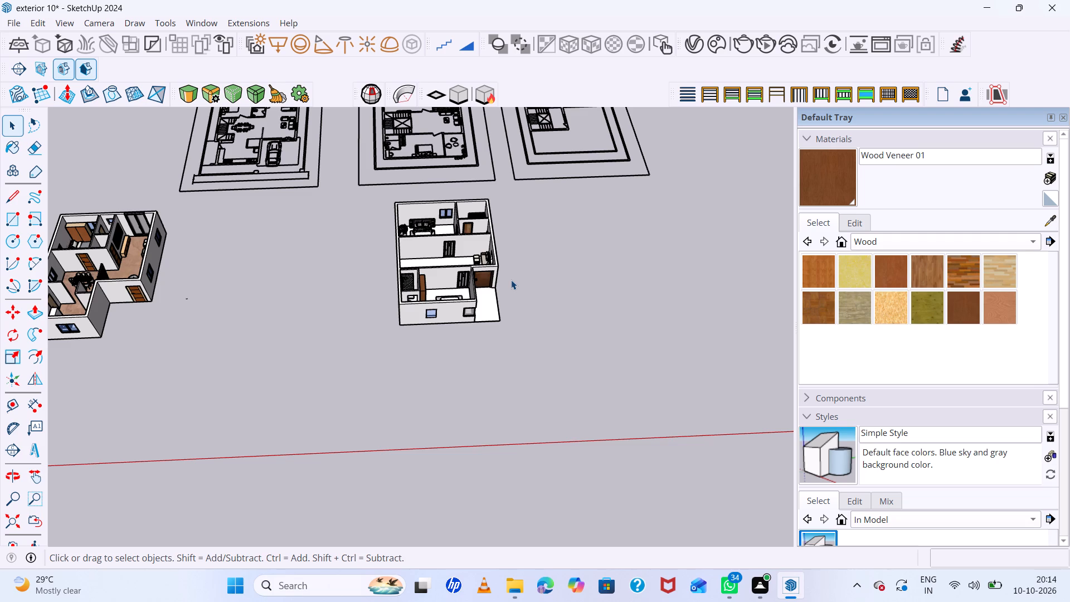
scroll(511, 280, up, 6)
scroll(511, 280, down, 6)
scroll(511, 280, up, 6)
Examine the upper floor's room layout from above, including the rear bedroom and the central hall's empty floor area.
middle_drag(511, 280, 508, 319)
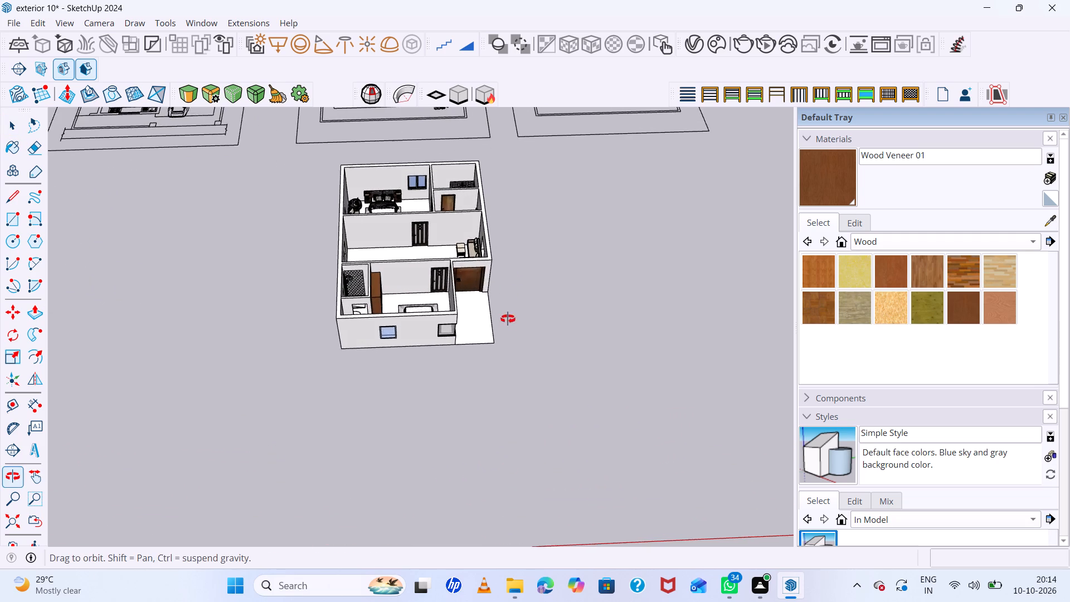
middle_drag(508, 319, 512, 347)
scroll(438, 201, up, 16)
middle_click(437, 200)
scroll(437, 200, down, 20)
scroll(431, 241, down, 5)
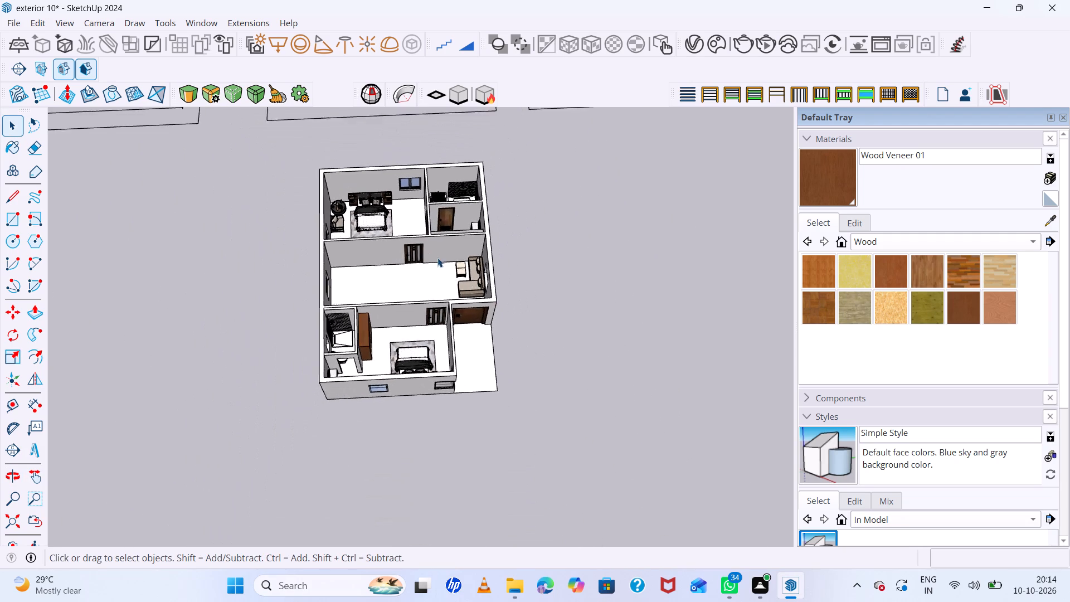
scroll(437, 258, down, 2)
scroll(470, 304, up, 1)
middle_drag(470, 305, 470, 270)
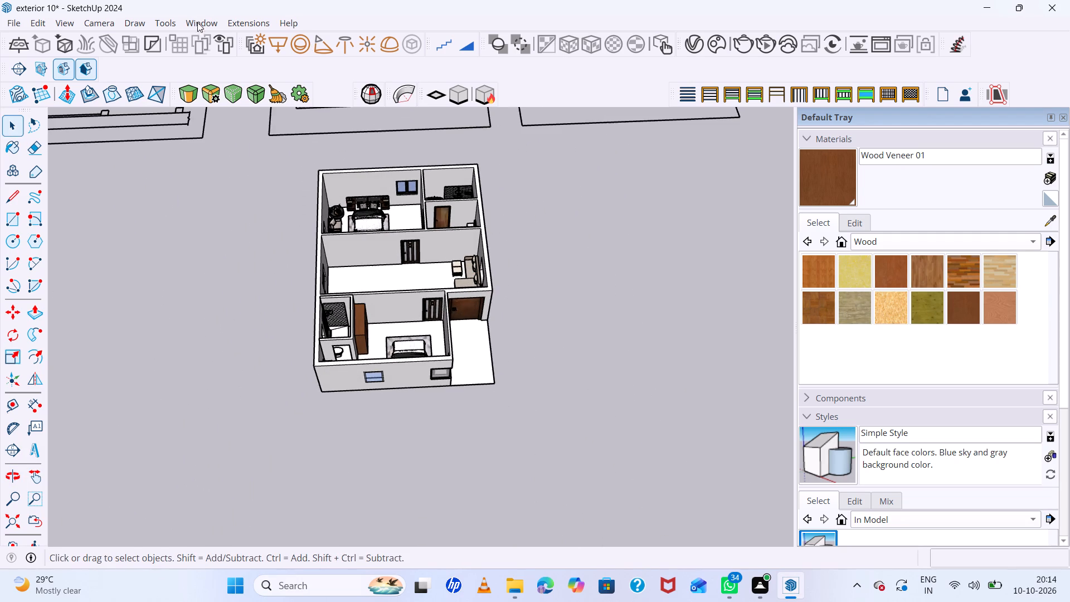
Search 3D Warehouse for "living decorative" models.
click(201, 24)
click(267, 133)
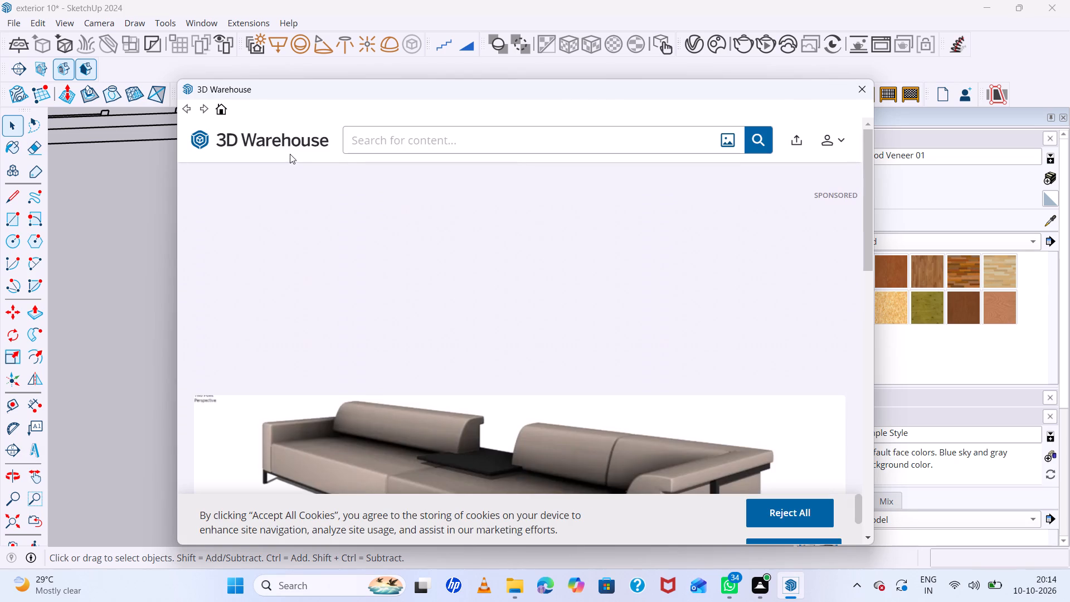
click(382, 133)
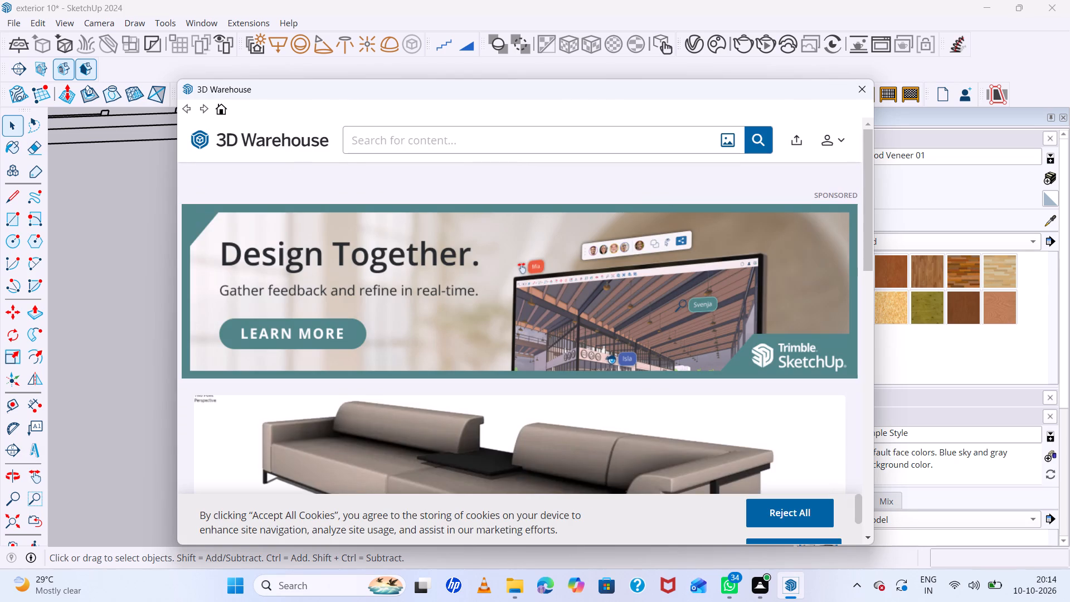
text(livin)
text(g)
key(space)
text(deca)
text(rative)
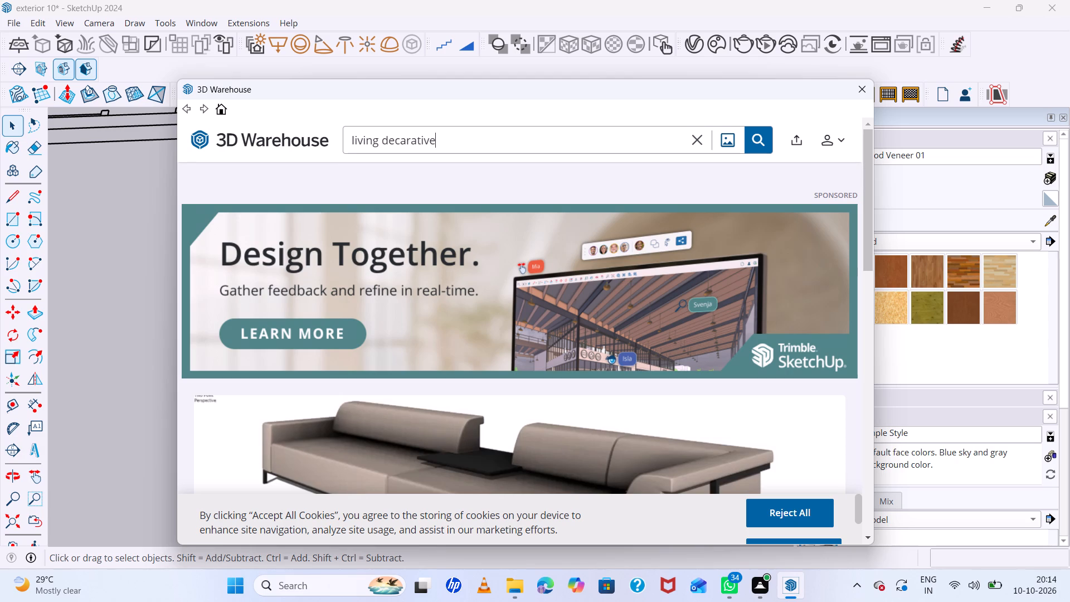
key(space)
key(BackSpace)
key(BackSpace)
key(BackSpace)
key(BackSpace)
key(BackSpace)
key(BackSpace)
key(BackSpace)
key(BackSpace)
key(BackSpace)
key(BackSpace)
key(BackSpace)
text(decorative)
key(Return)
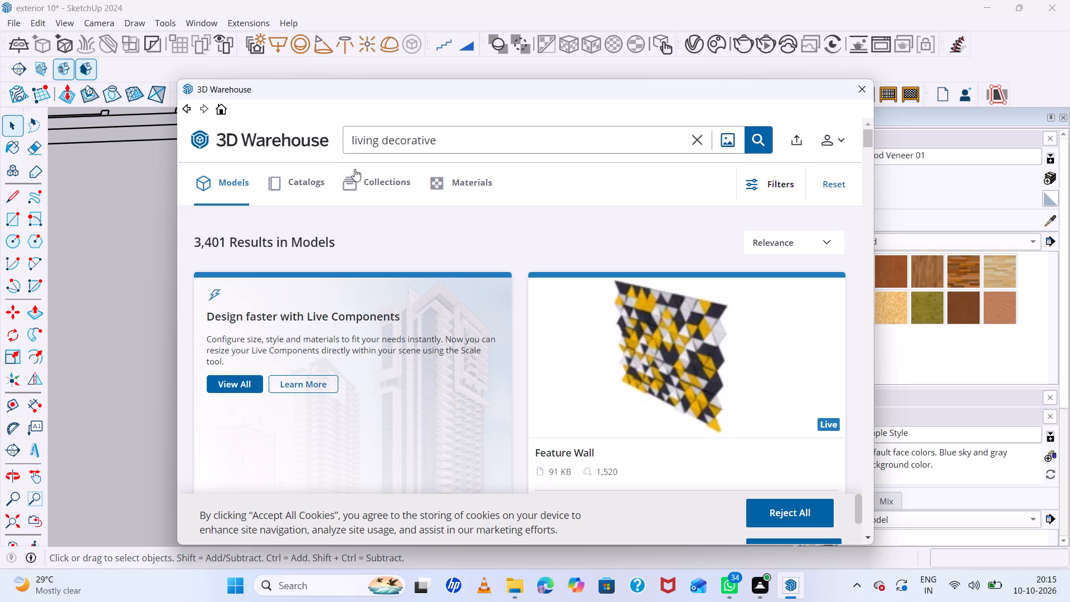
Browse the "living decorative" models through to the end of the loaded results for suitable living-room decor and furniture.
scroll(354, 169, down, 7)
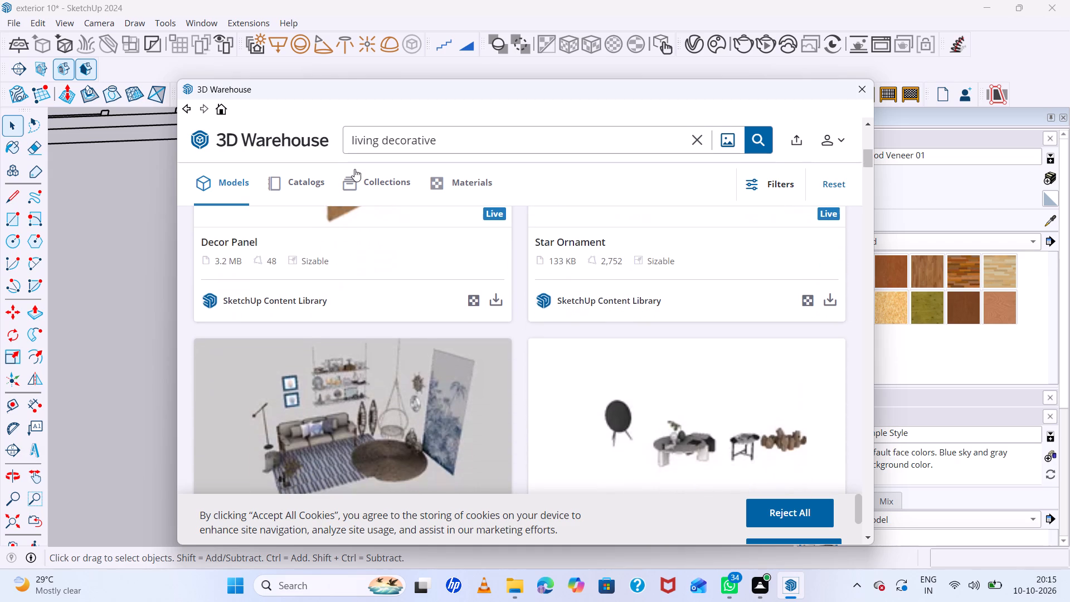
scroll(354, 169, down, 5)
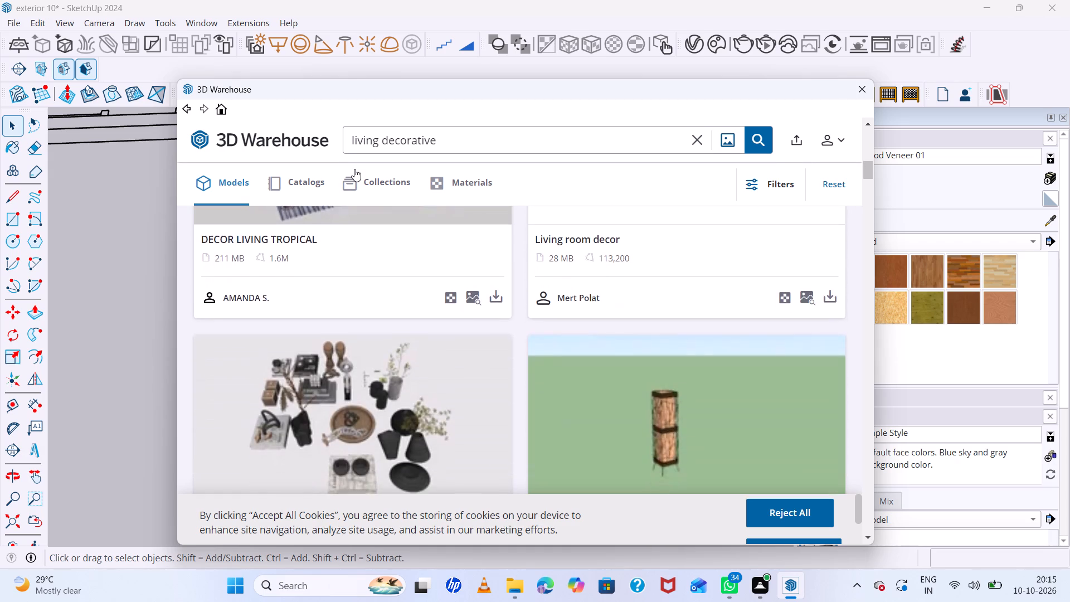
scroll(354, 169, down, 7)
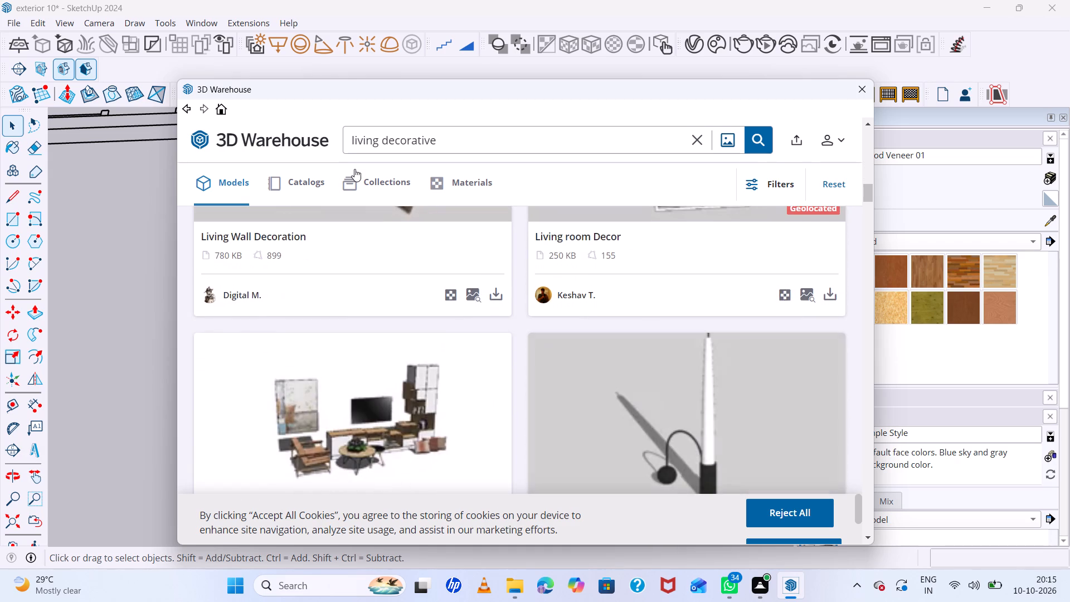
scroll(354, 169, down, 6)
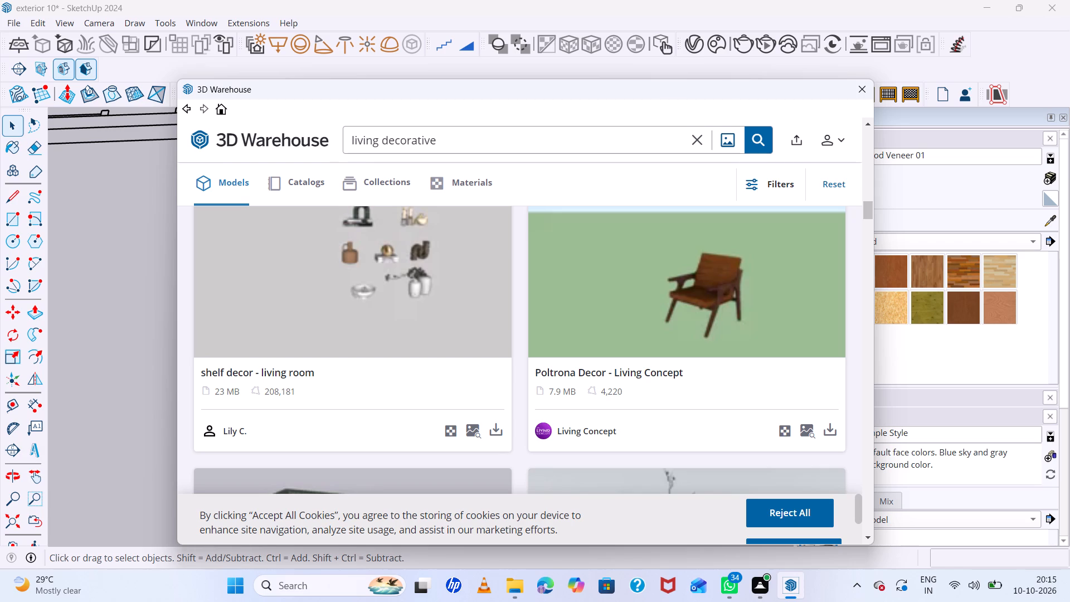
scroll(402, 143, down, 6)
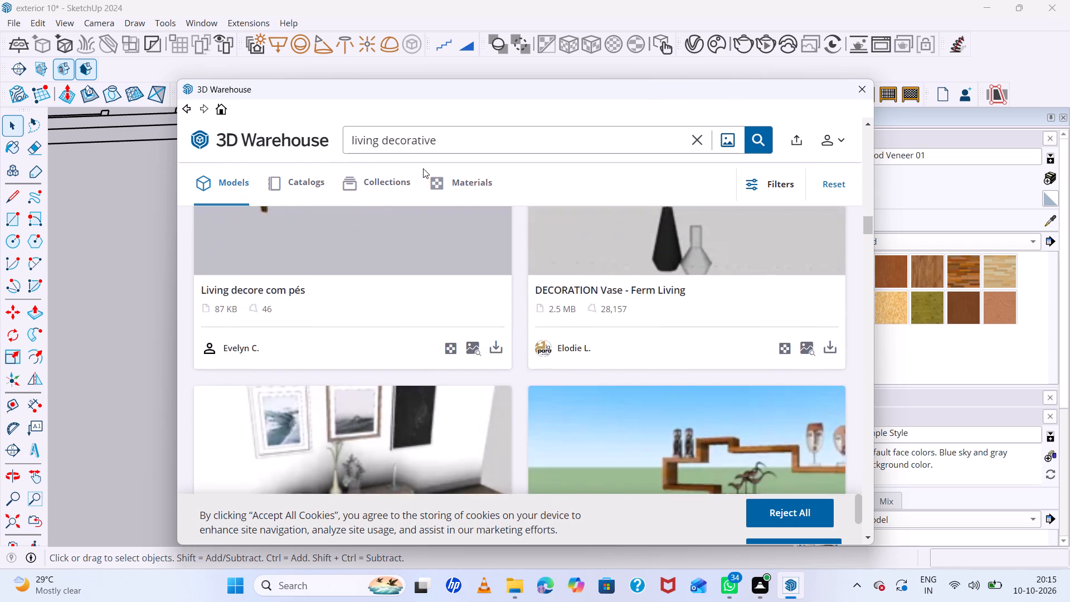
scroll(423, 168, down, 5)
scroll(423, 168, up, 4)
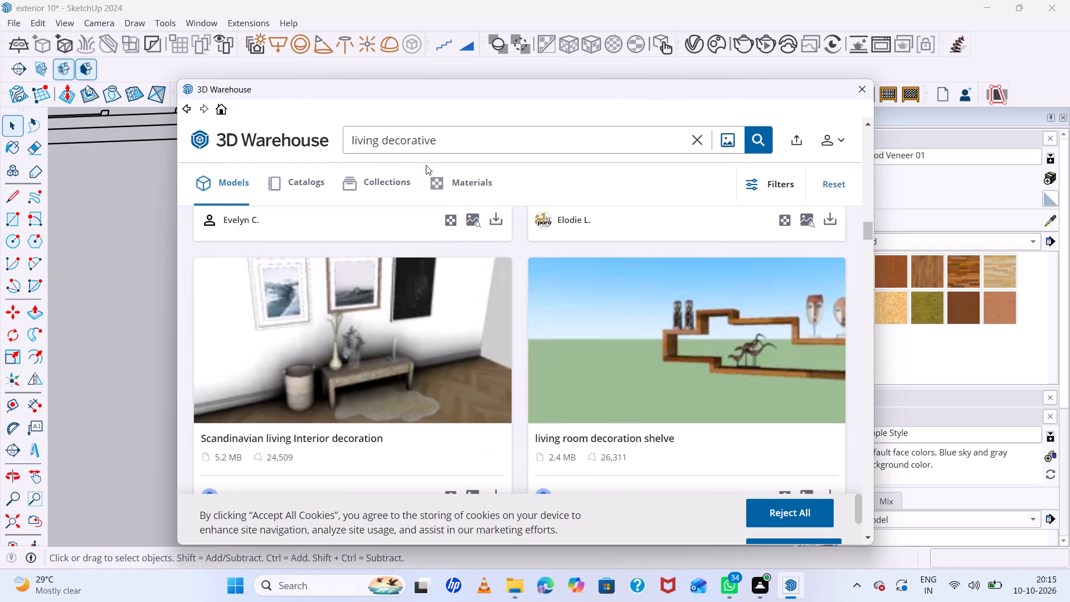
scroll(426, 165, up, 5)
scroll(426, 165, down, 12)
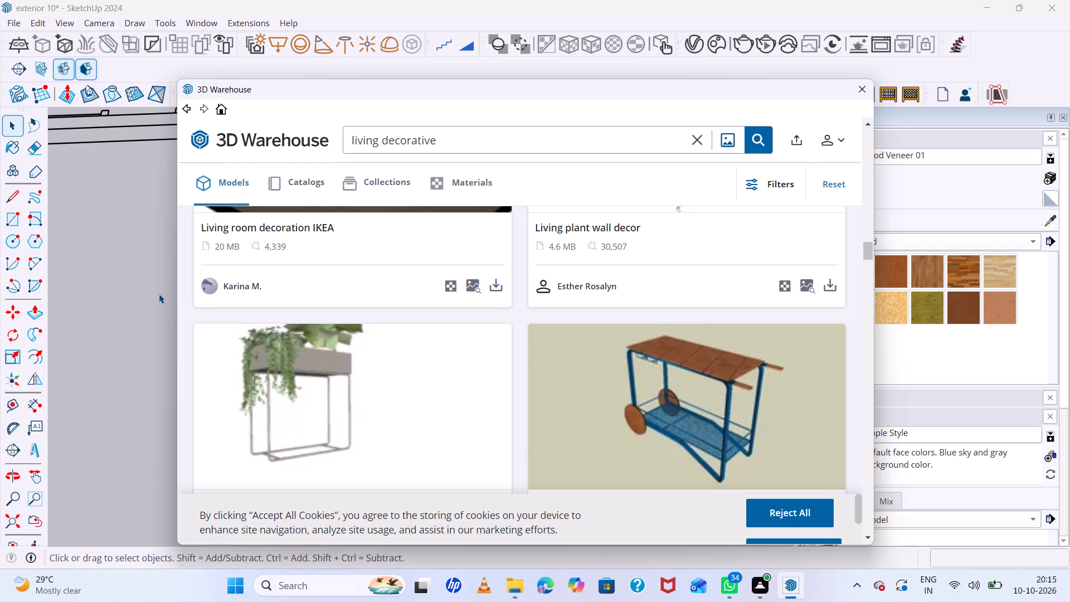
scroll(143, 445, down, 3)
scroll(487, 321, down, 6)
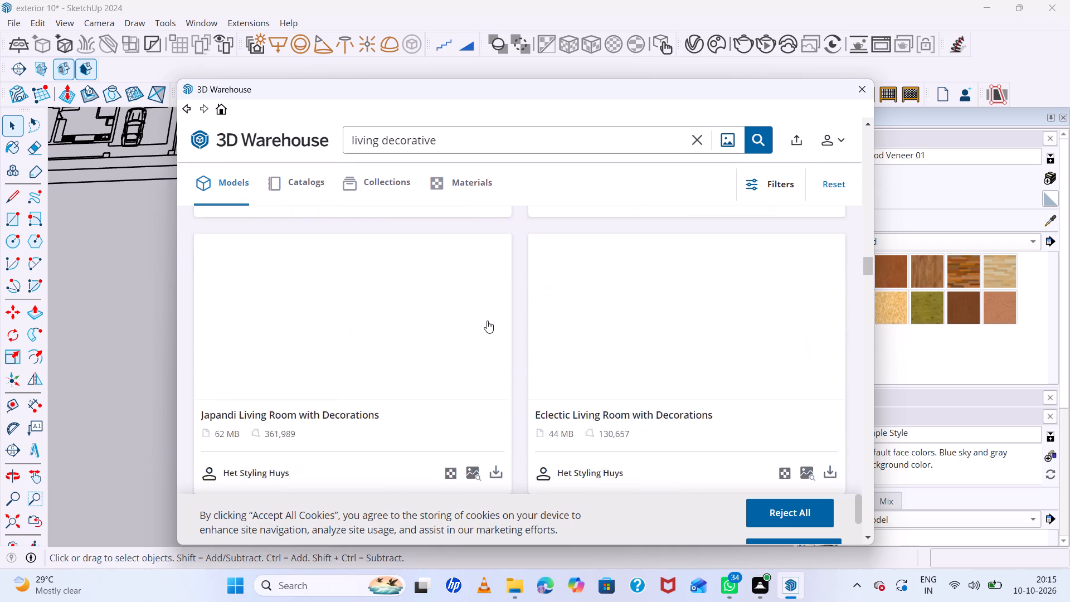
scroll(487, 321, down, 2)
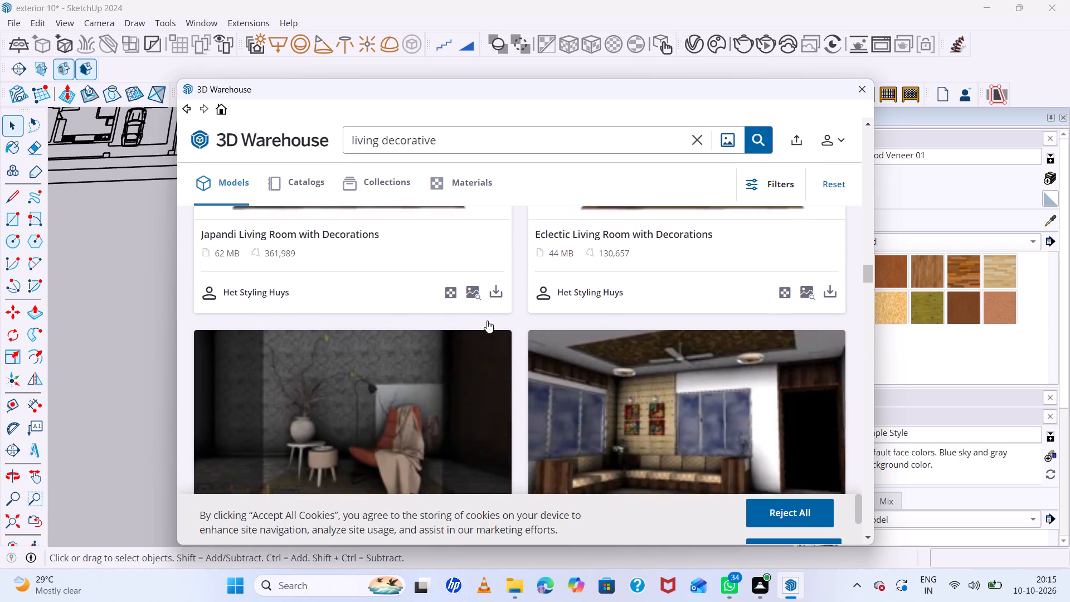
scroll(487, 321, down, 7)
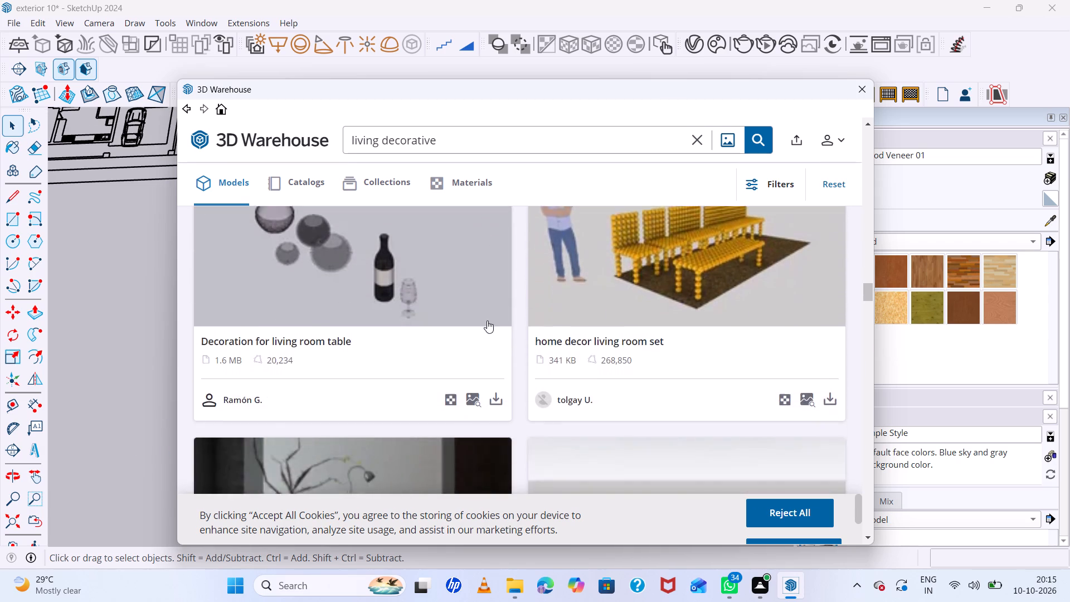
scroll(487, 321, down, 3)
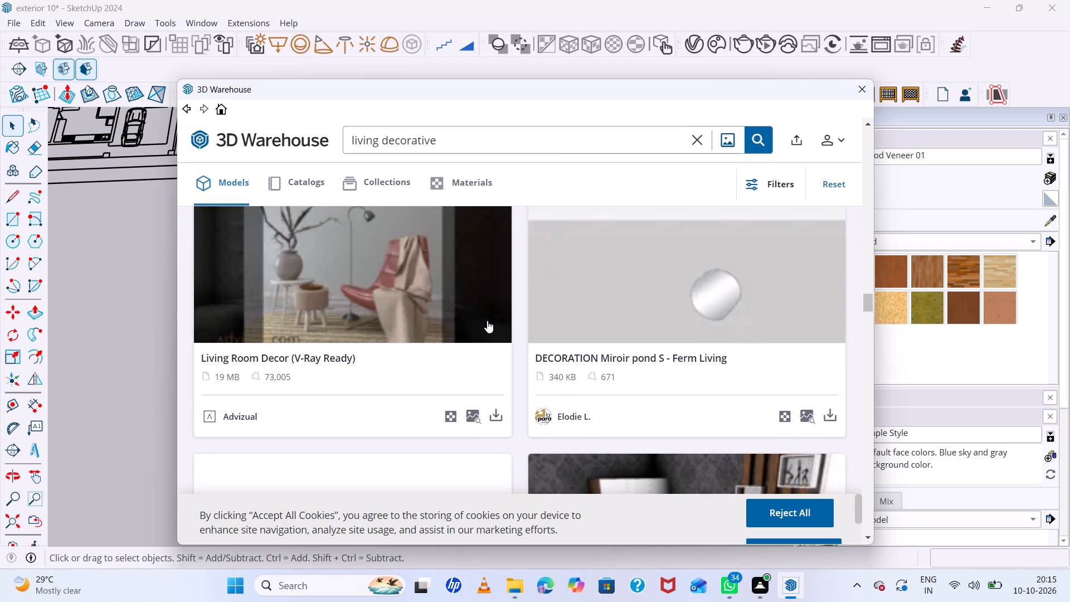
scroll(487, 321, down, 7)
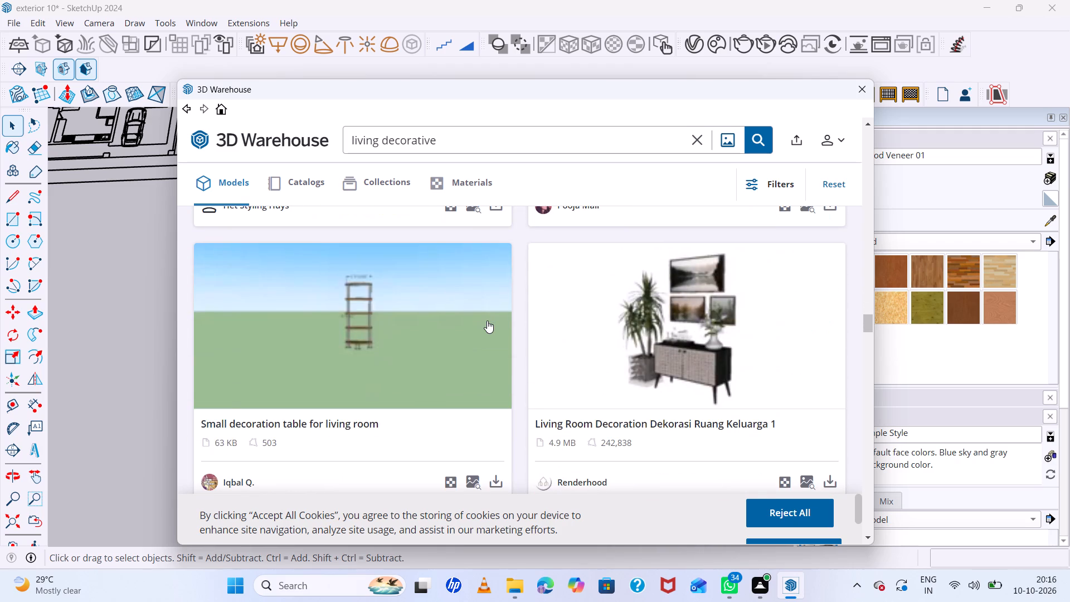
scroll(487, 321, down, 3)
scroll(487, 321, up, 4)
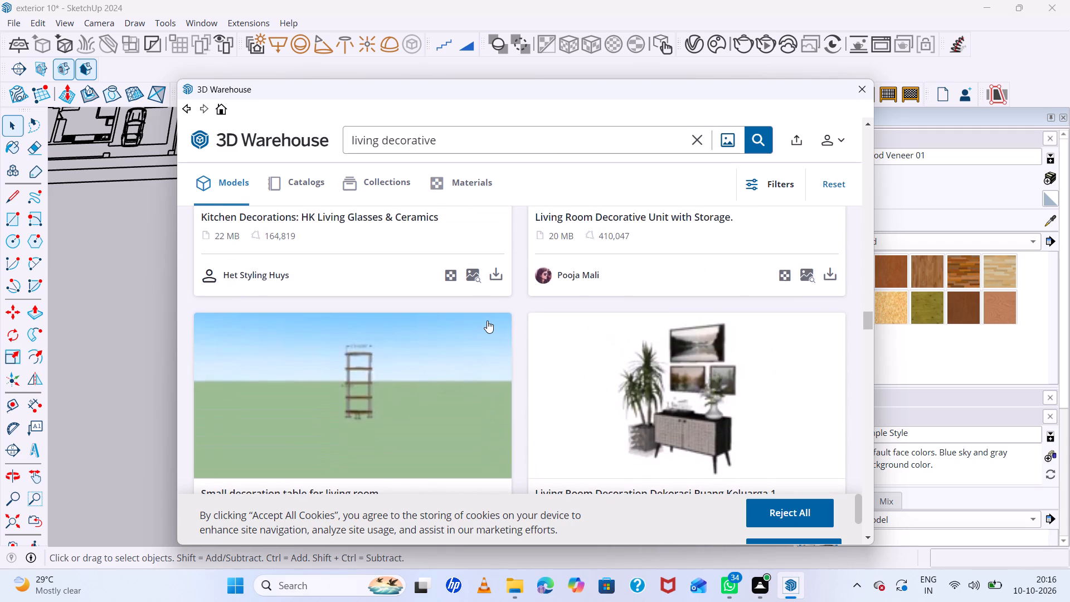
scroll(487, 321, down, 12)
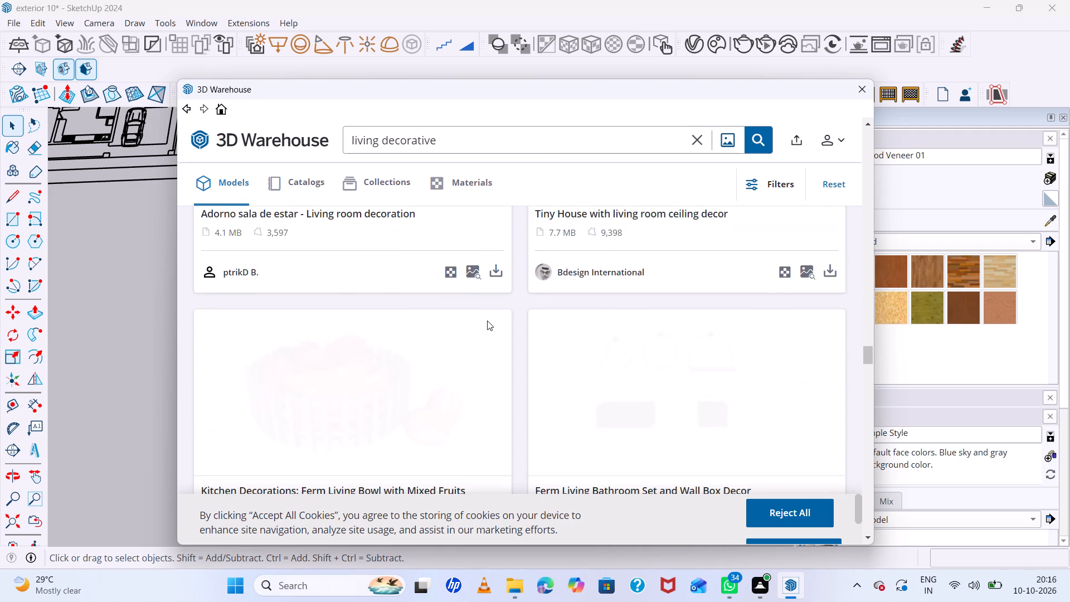
scroll(487, 321, down, 6)
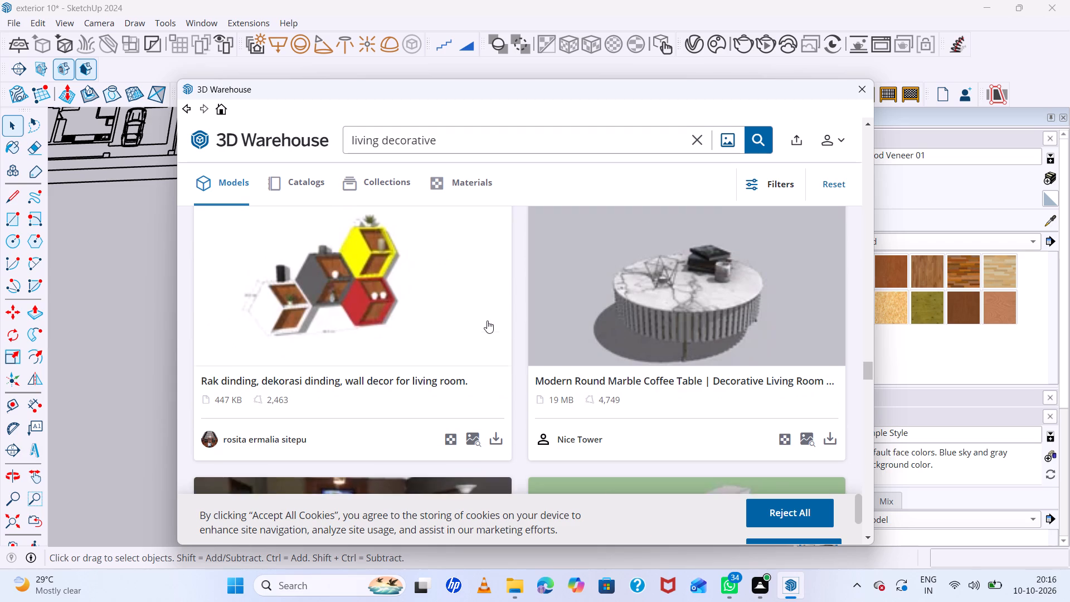
scroll(487, 321, down, 4)
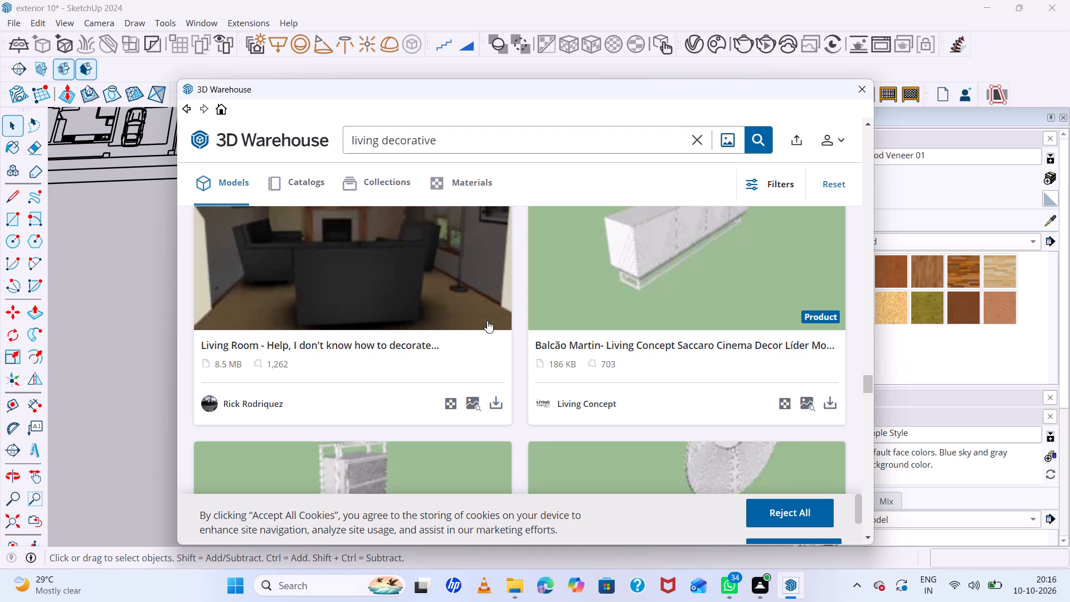
scroll(502, 315, down, 3)
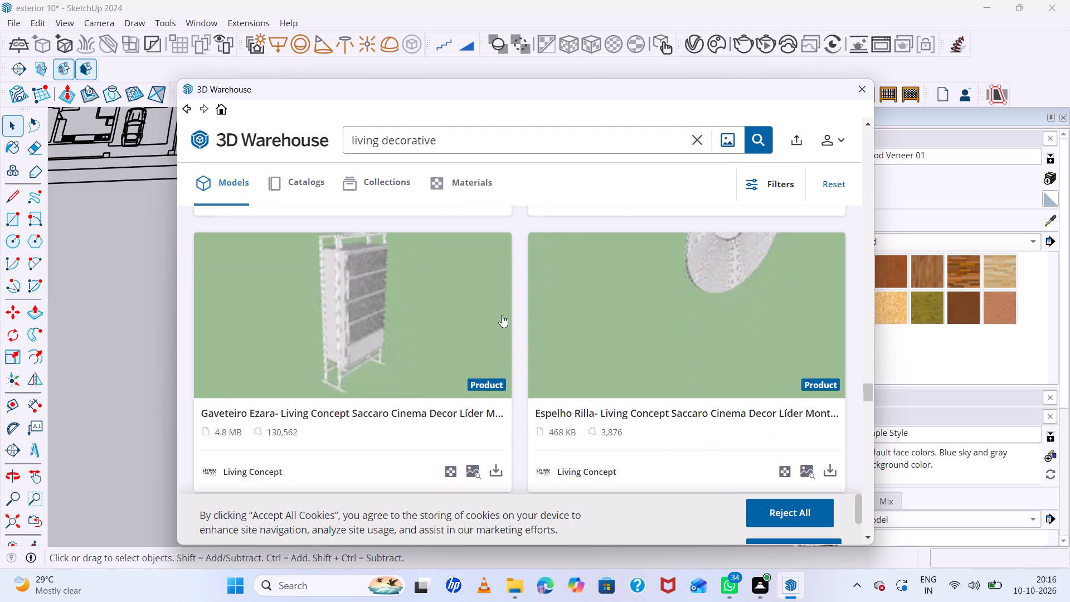
scroll(502, 315, down, 7)
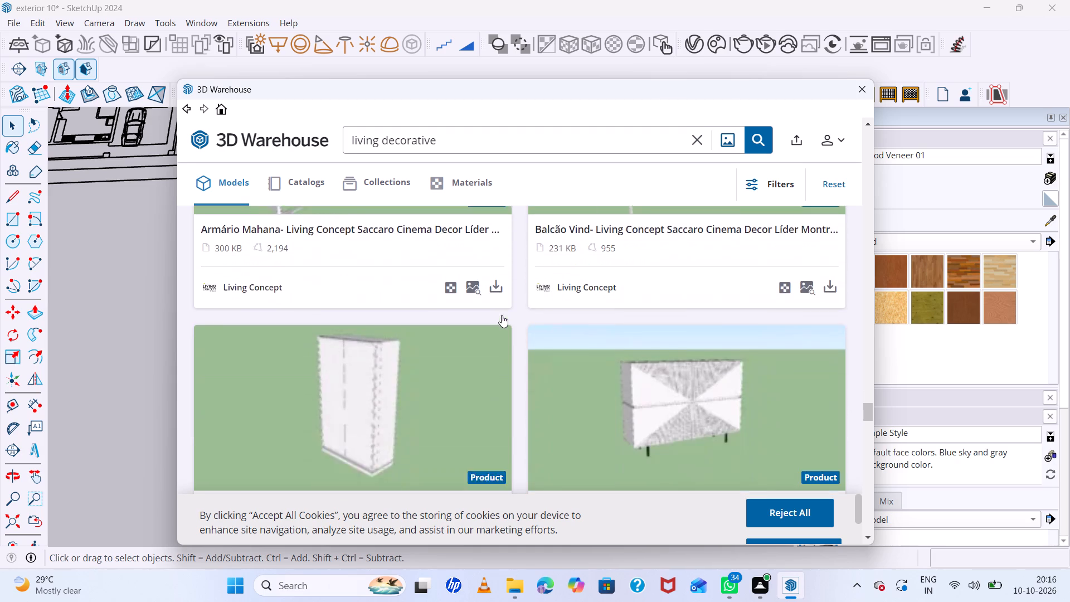
scroll(502, 315, down, 14)
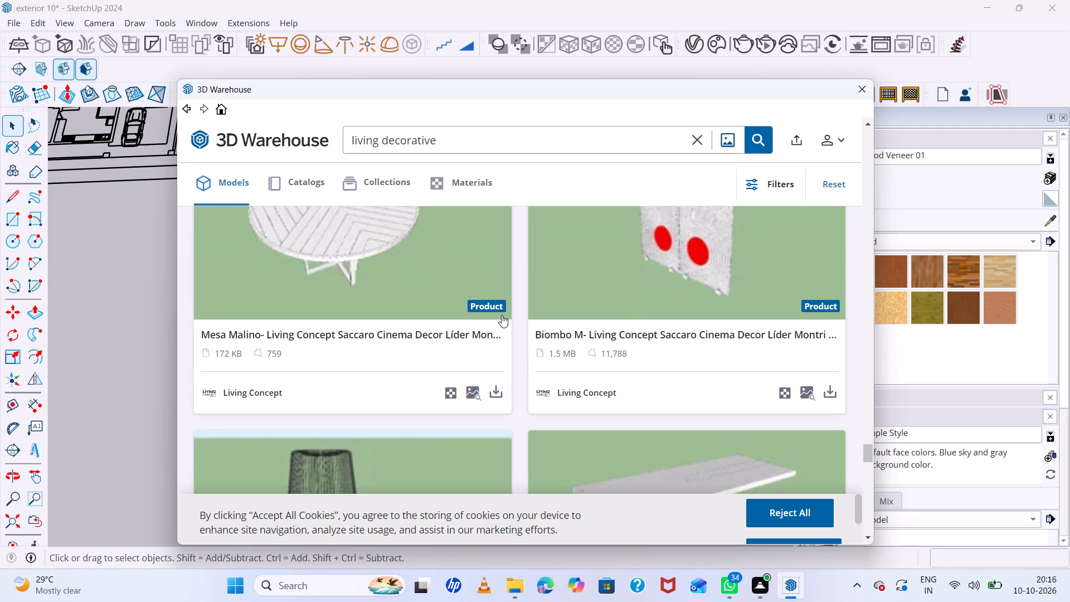
scroll(502, 315, down, 6)
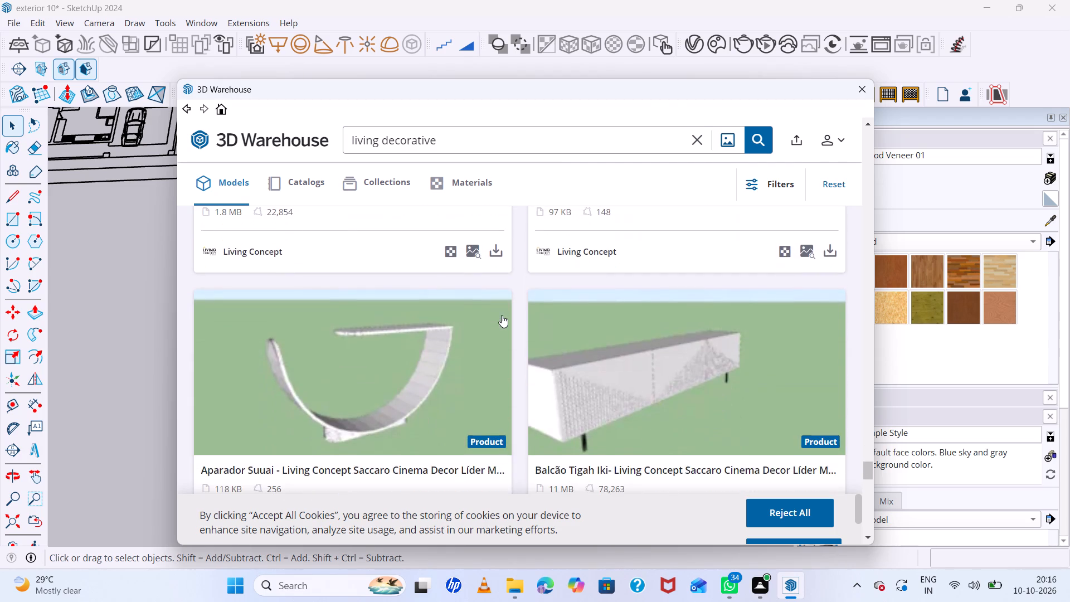
scroll(502, 315, down, 7)
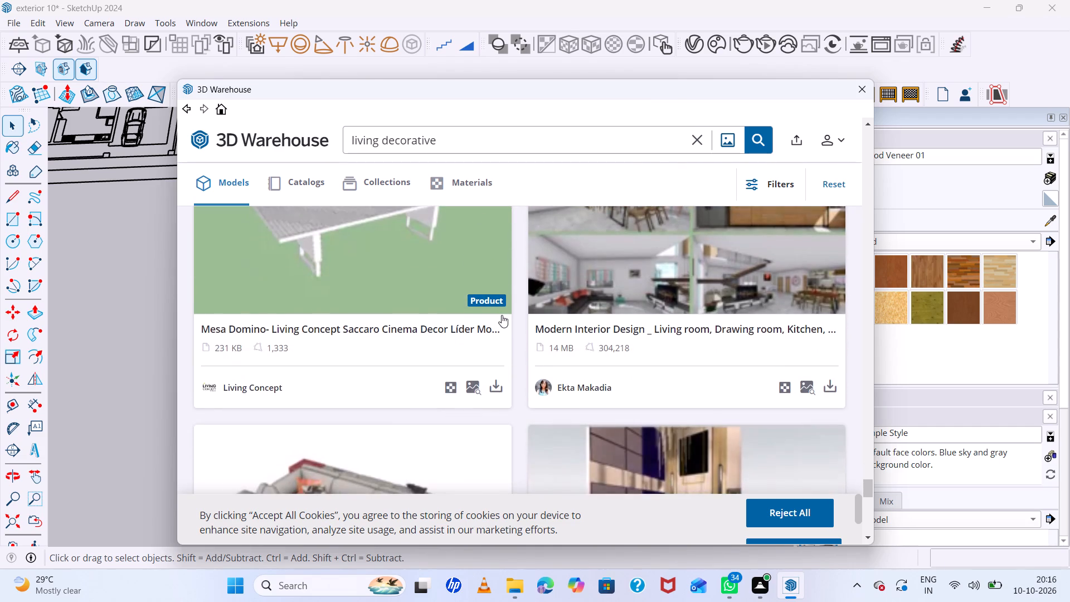
scroll(502, 315, down, 6)
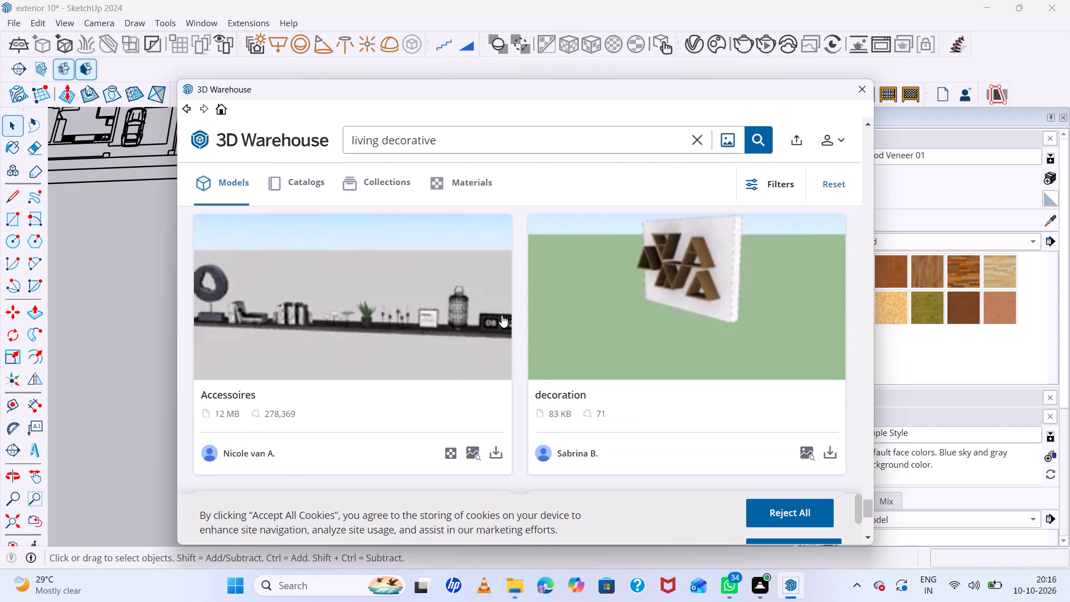
scroll(502, 315, down, 8)
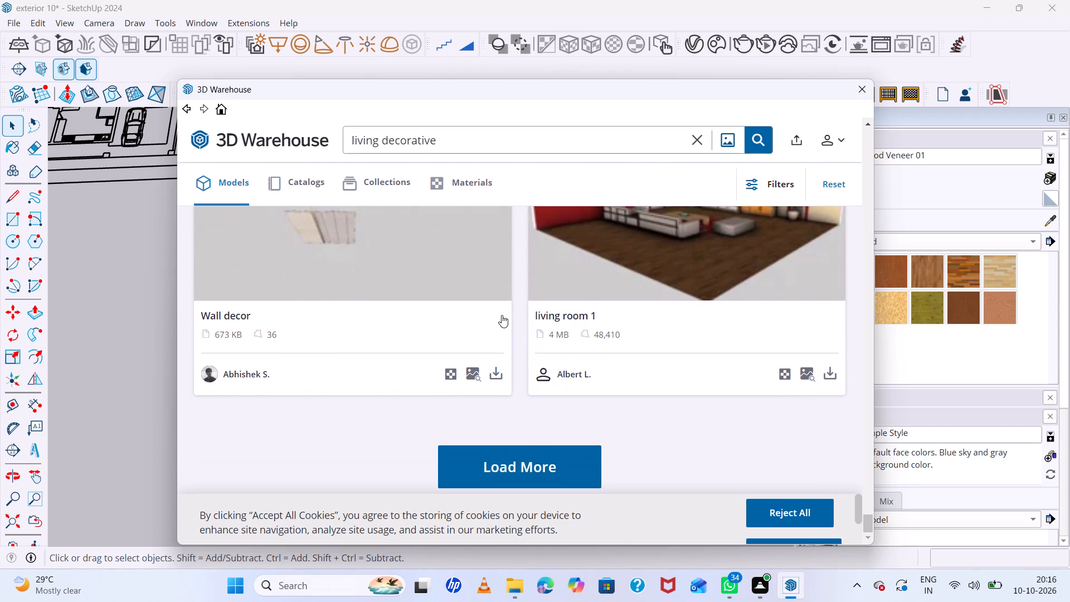
scroll(502, 315, down, 4)
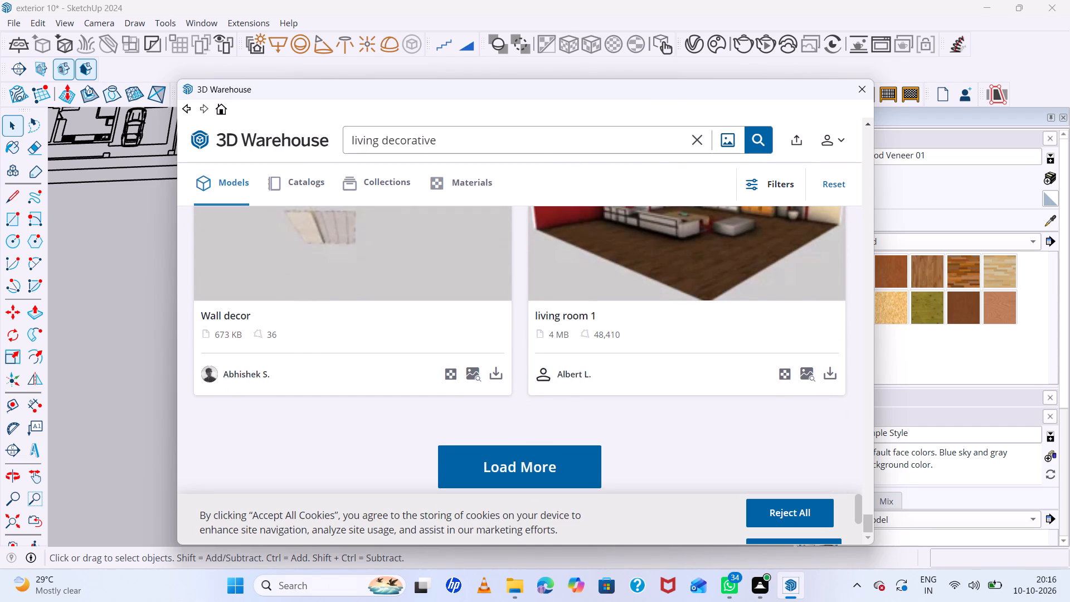
Replace the 3D Warehouse search term with "table" and run the model search.
click(375, 139)
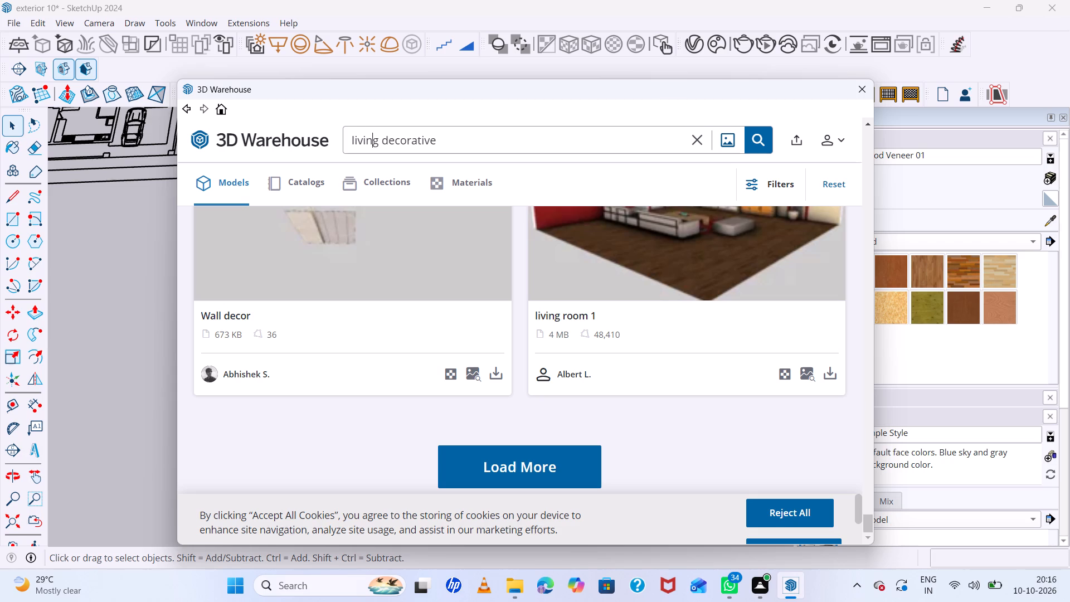
click(380, 143)
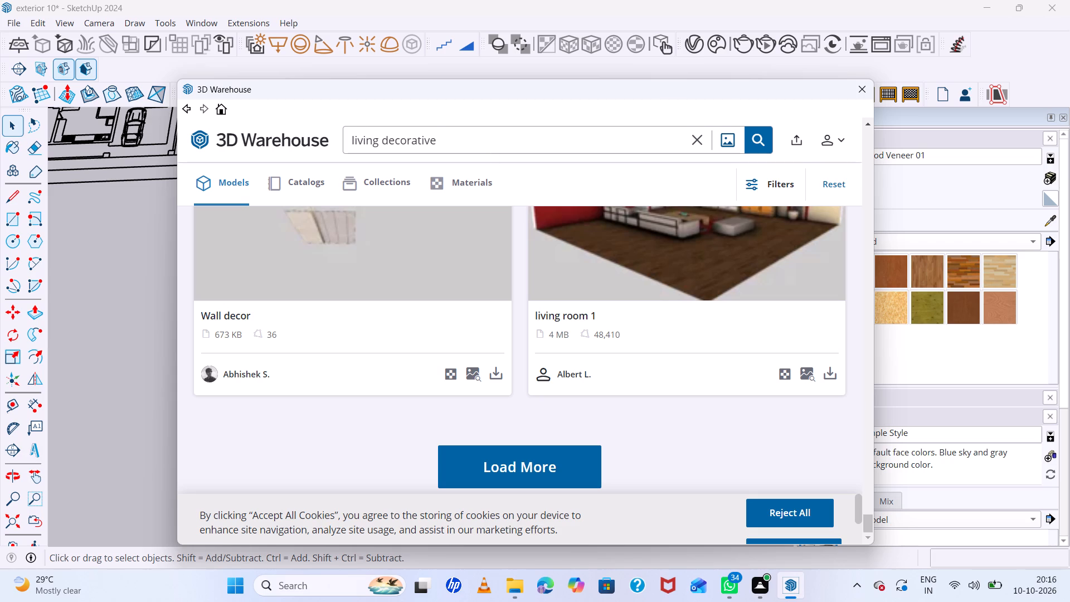
click(489, 143)
key(BackSpace)
key(BackSpace)
key(BackSpace)
key(BackSpace)
key(BackSpace)
key(BackSpace)
key(BackSpace)
key(BackSpace)
key(BackSpace)
key(BackSpace)
key(BackSpace)
key(BackSpace)
key(BackSpace)
key(BackSpace)
key(BackSpace)
key(BackSpace)
key(BackSpace)
key(BackSpace)
key(BackSpace)
key(BackSpace)
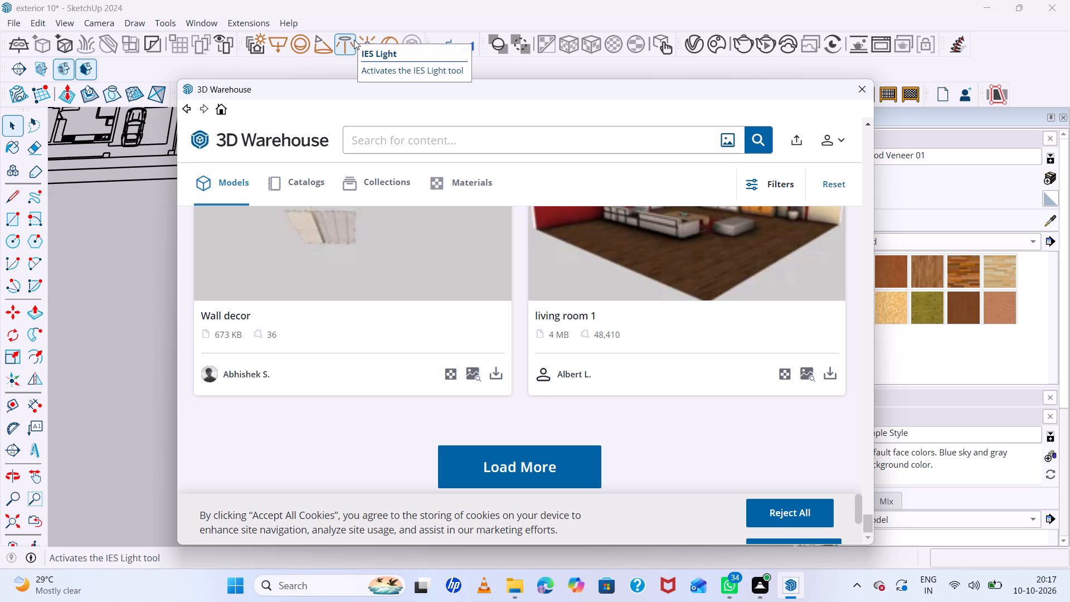
scroll(354, 40, down, 6)
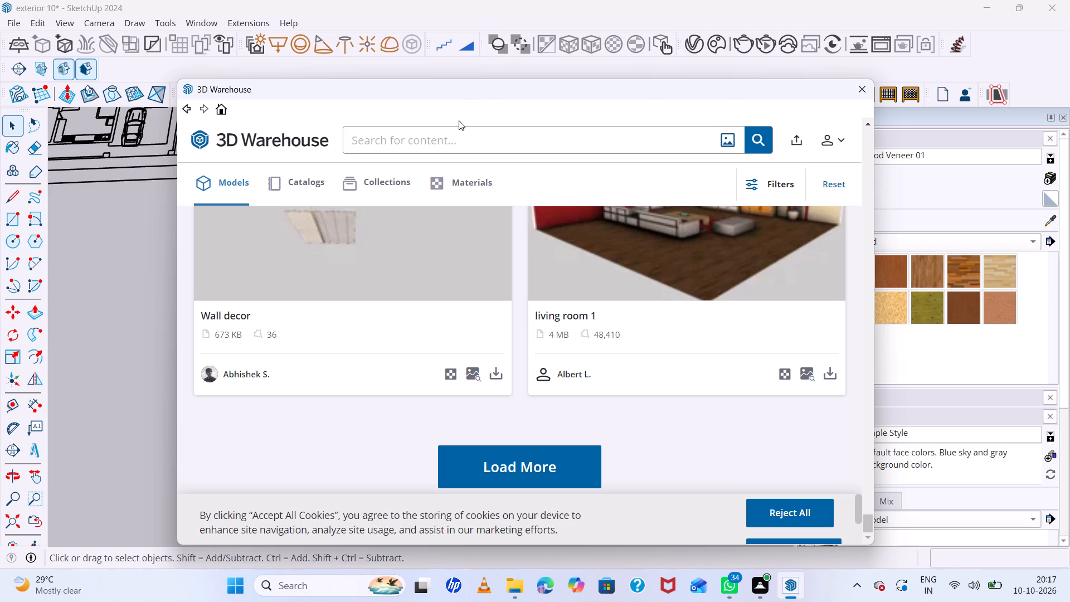
click(437, 143)
key(t)
key(a)
text(ble)
key(space)
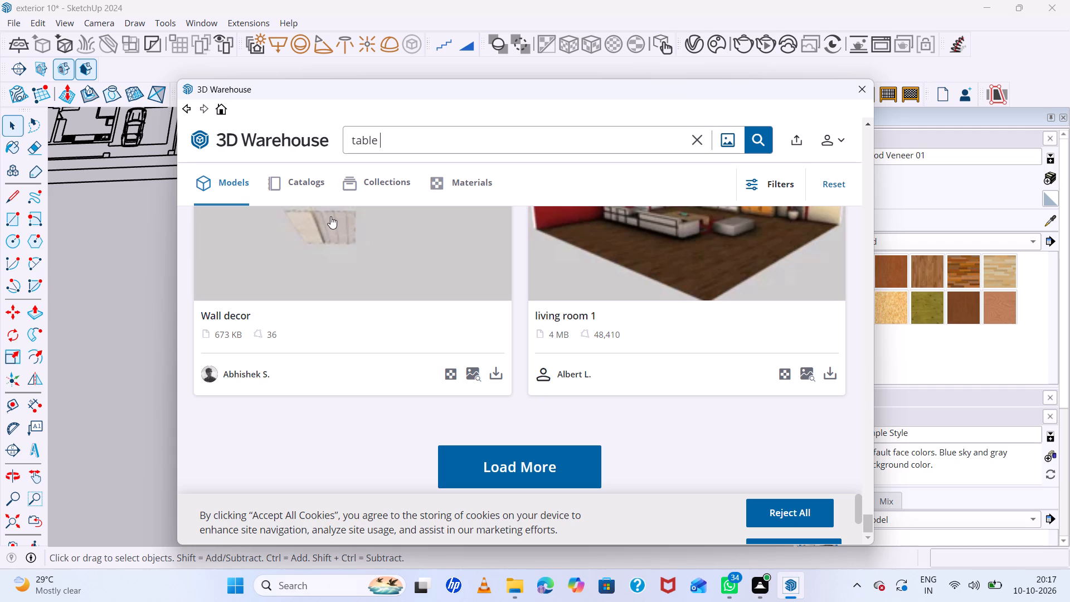
key(Return)
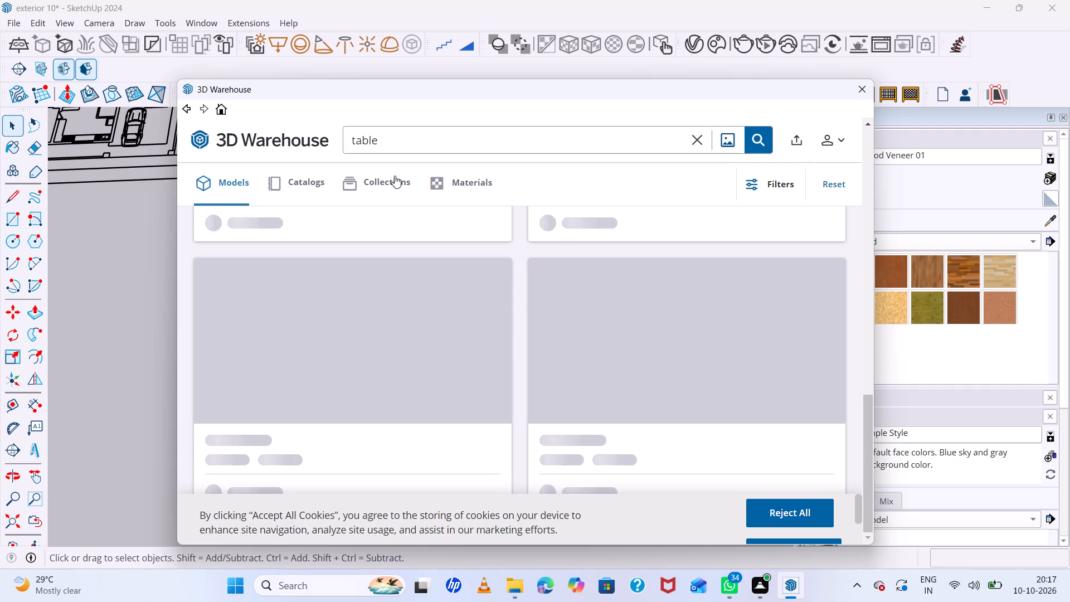
Browse the "table" models in 3D Warehouse for a table that suits the house's open balcony.
scroll(481, 271, down, 5)
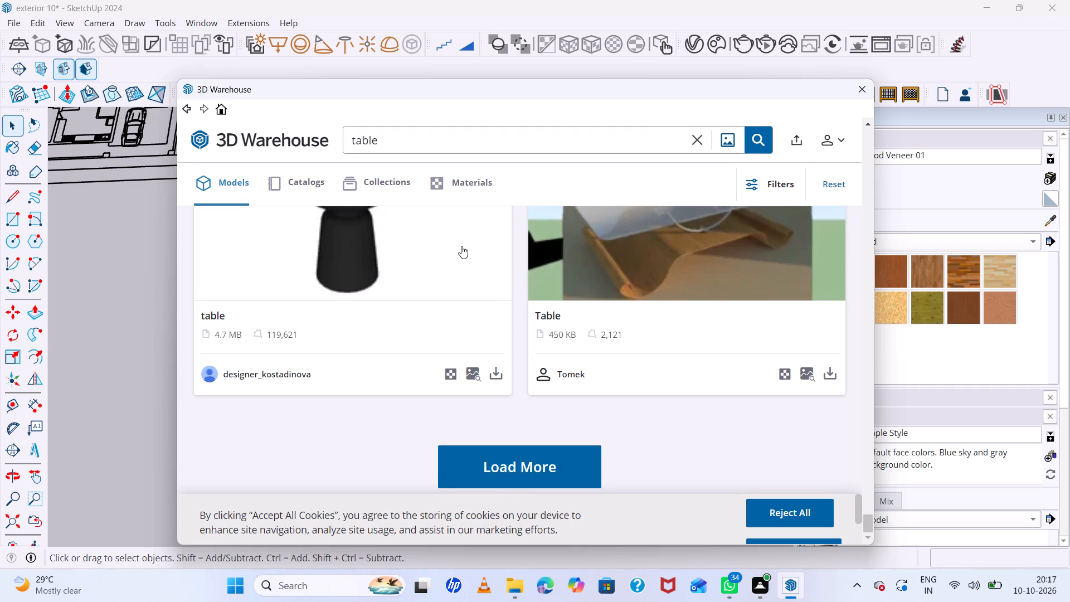
scroll(542, 360, down, 6)
scroll(521, 355, up, 12)
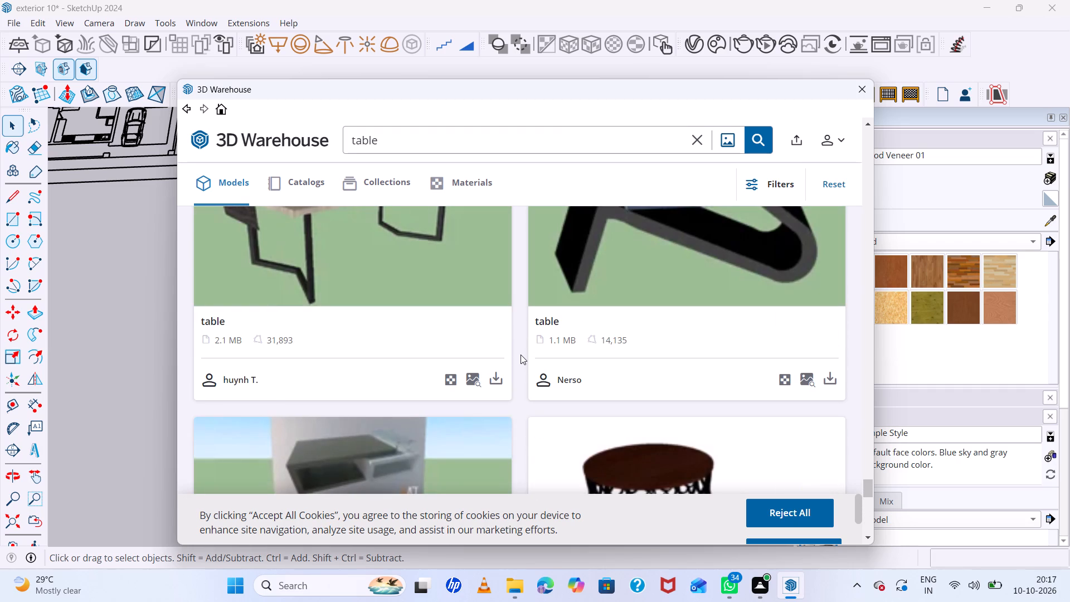
scroll(521, 355, up, 6)
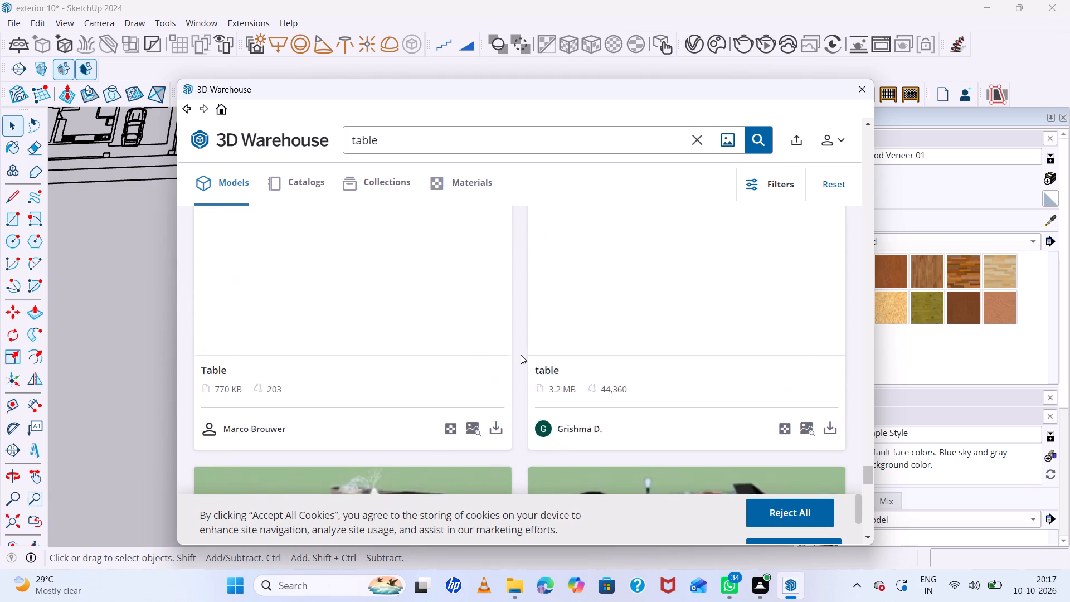
scroll(521, 355, down, 6)
scroll(521, 355, up, 5)
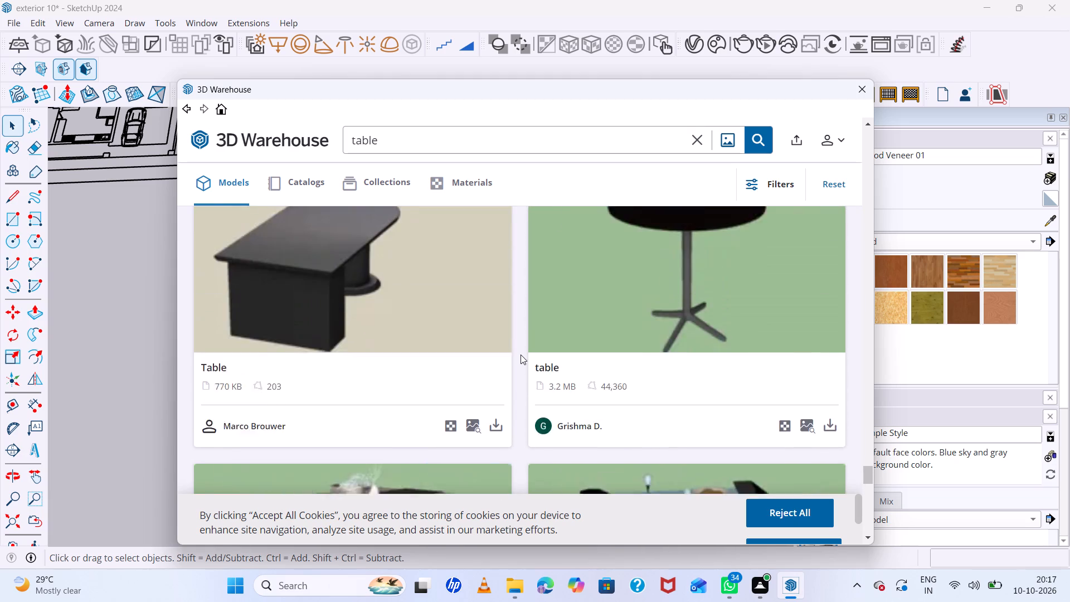
scroll(521, 355, up, 17)
scroll(521, 355, up, 5)
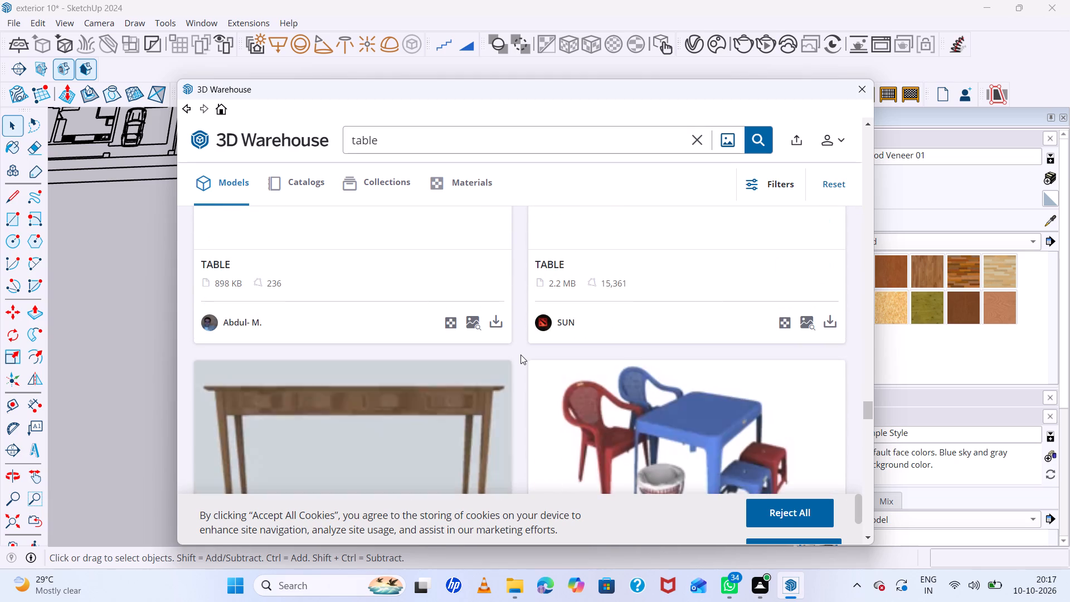
scroll(521, 355, down, 4)
scroll(521, 355, up, 10)
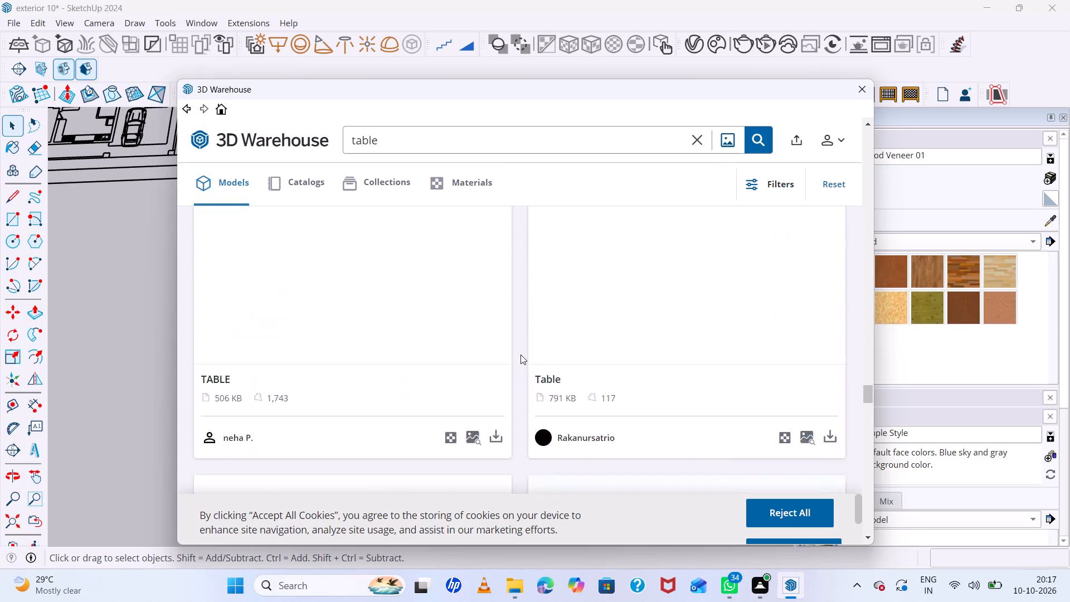
scroll(521, 355, down, 4)
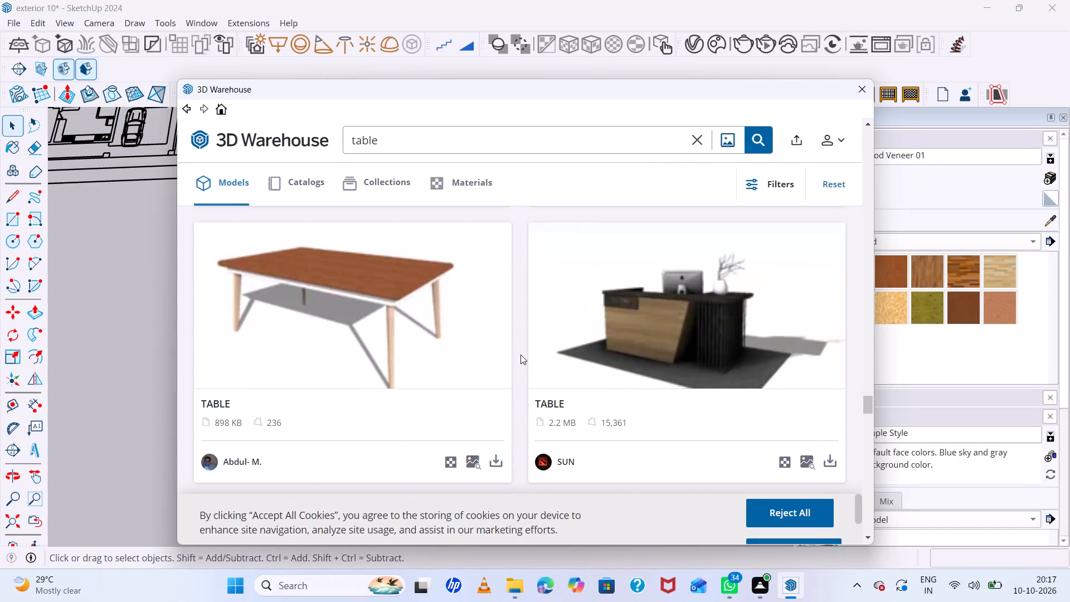
scroll(521, 355, up, 12)
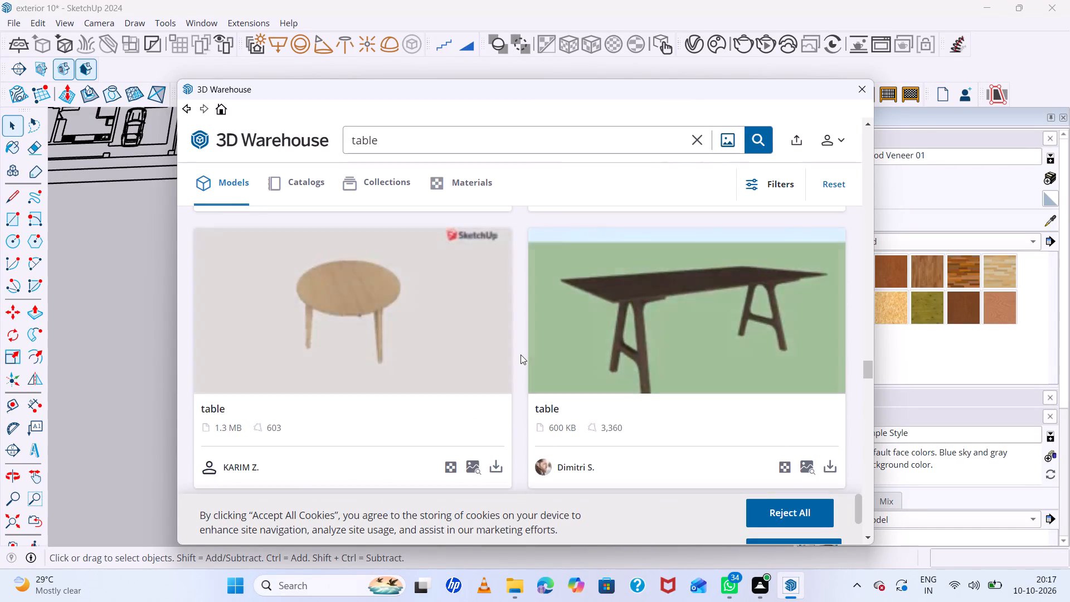
scroll(521, 355, down, 6)
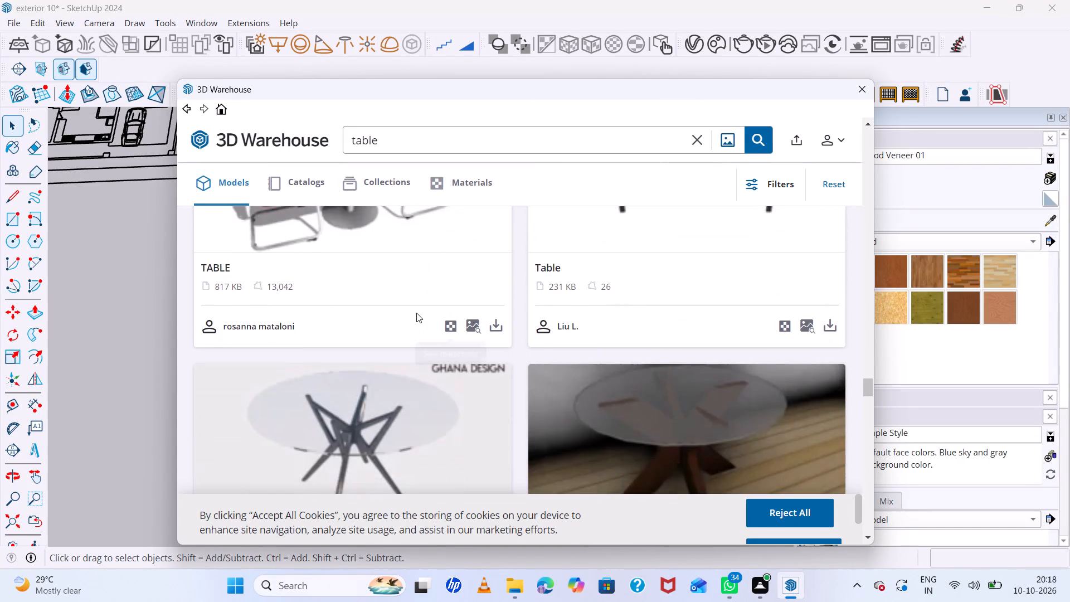
scroll(416, 312, up, 13)
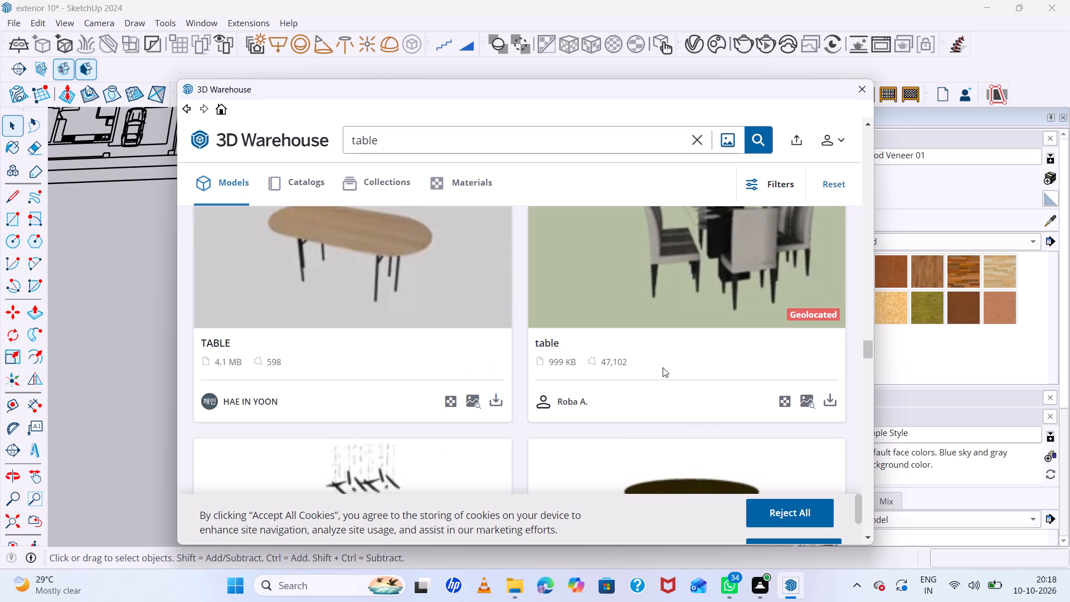
scroll(520, 390, up, 9)
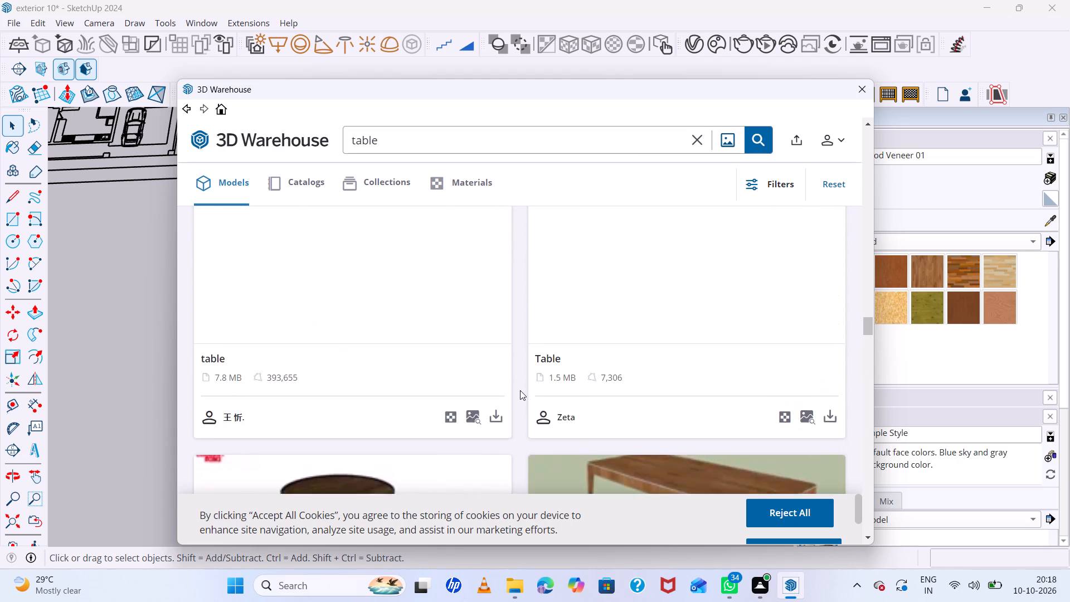
scroll(520, 390, up, 3)
scroll(520, 390, down, 2)
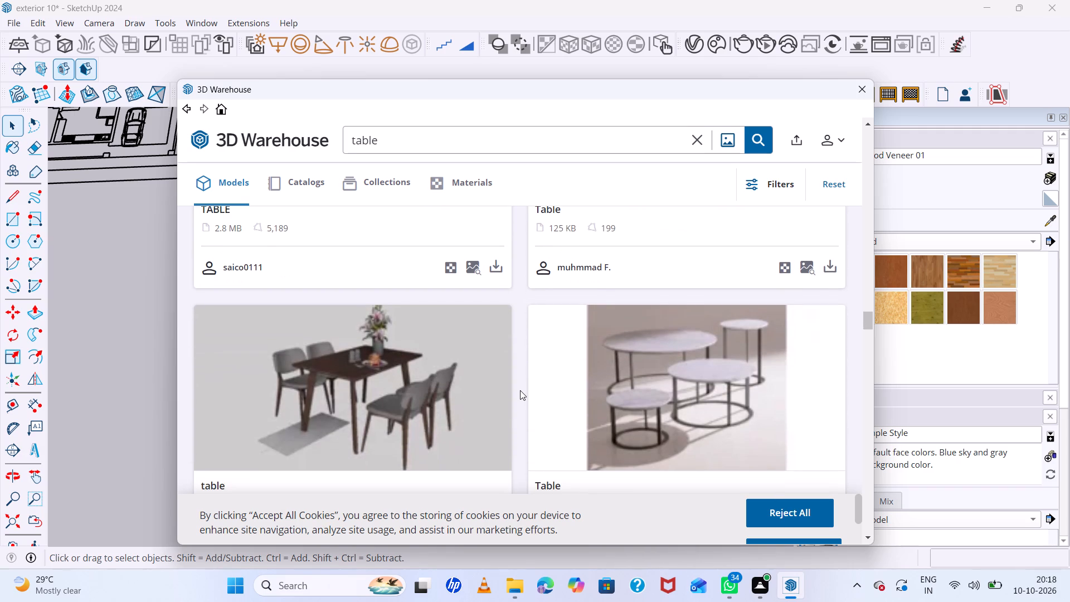
scroll(520, 390, up, 6)
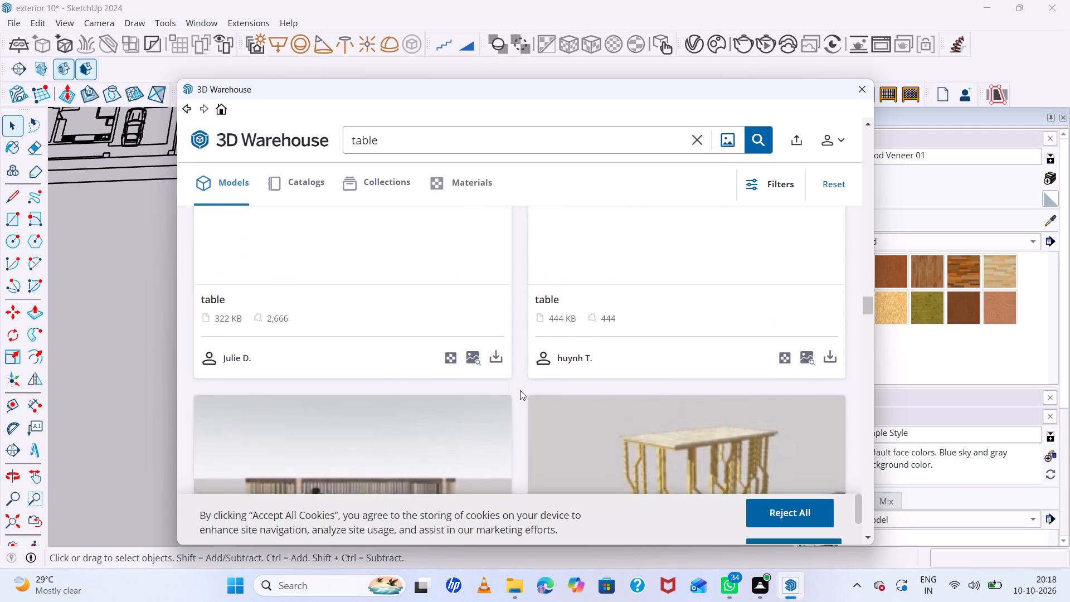
scroll(520, 390, up, 5)
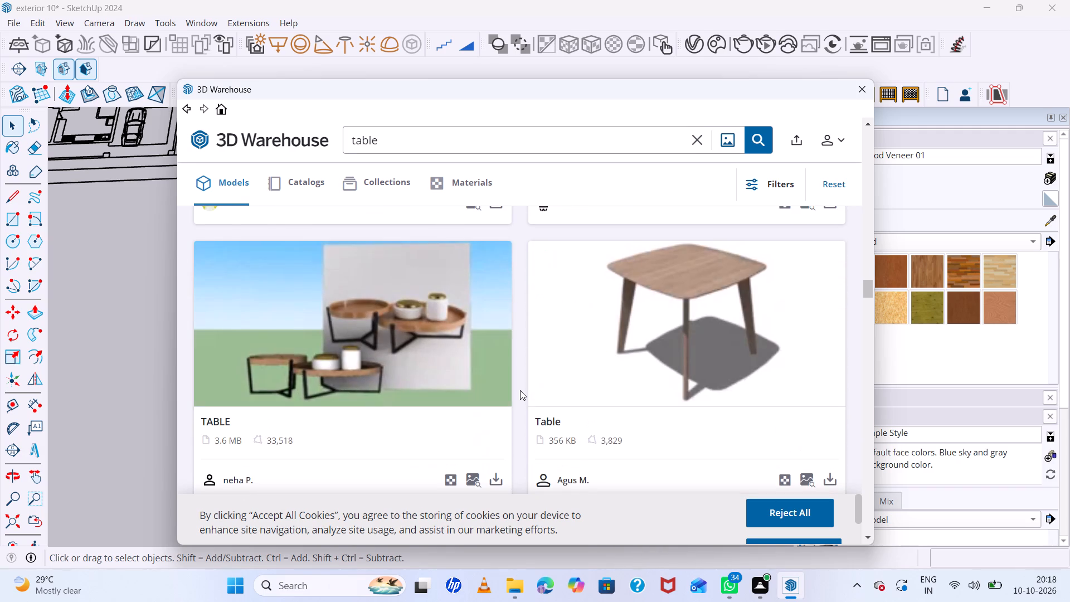
scroll(520, 390, up, 4)
scroll(520, 390, down, 4)
scroll(520, 390, up, 8)
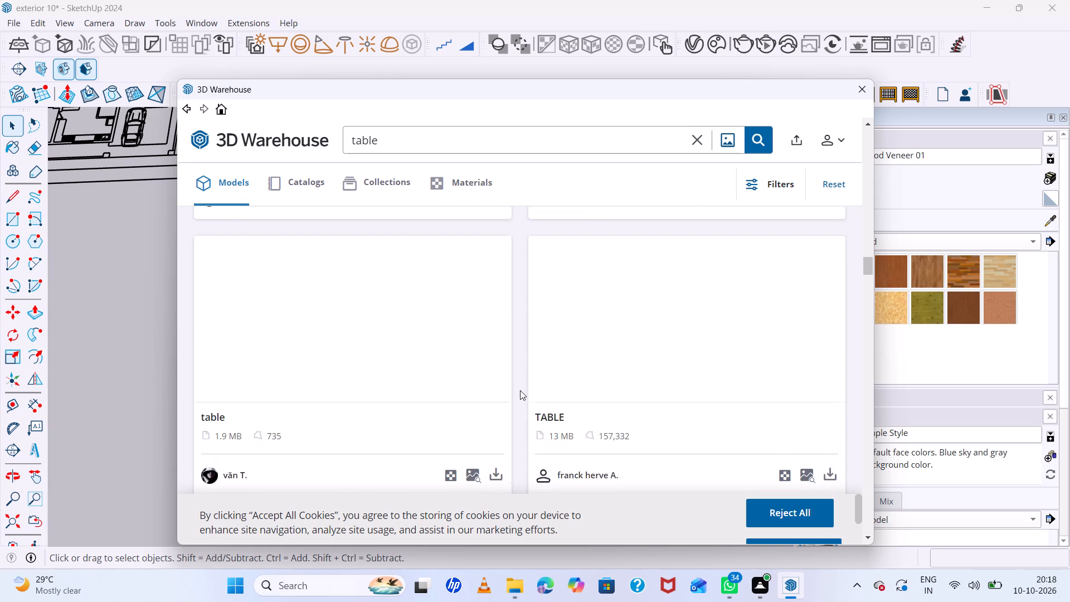
scroll(520, 390, up, 3)
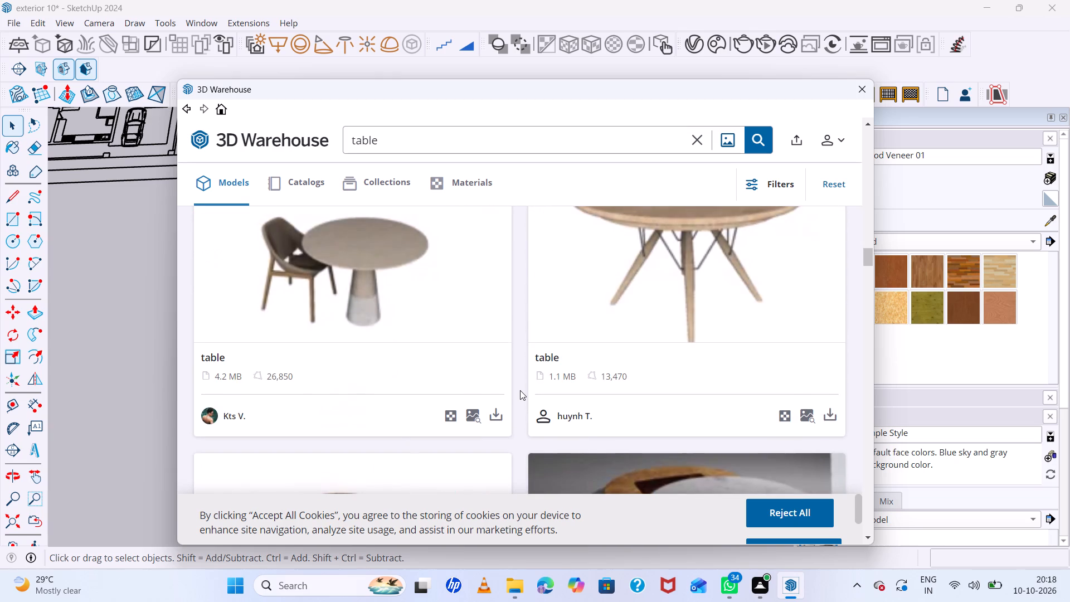
scroll(520, 390, up, 5)
scroll(520, 390, down, 4)
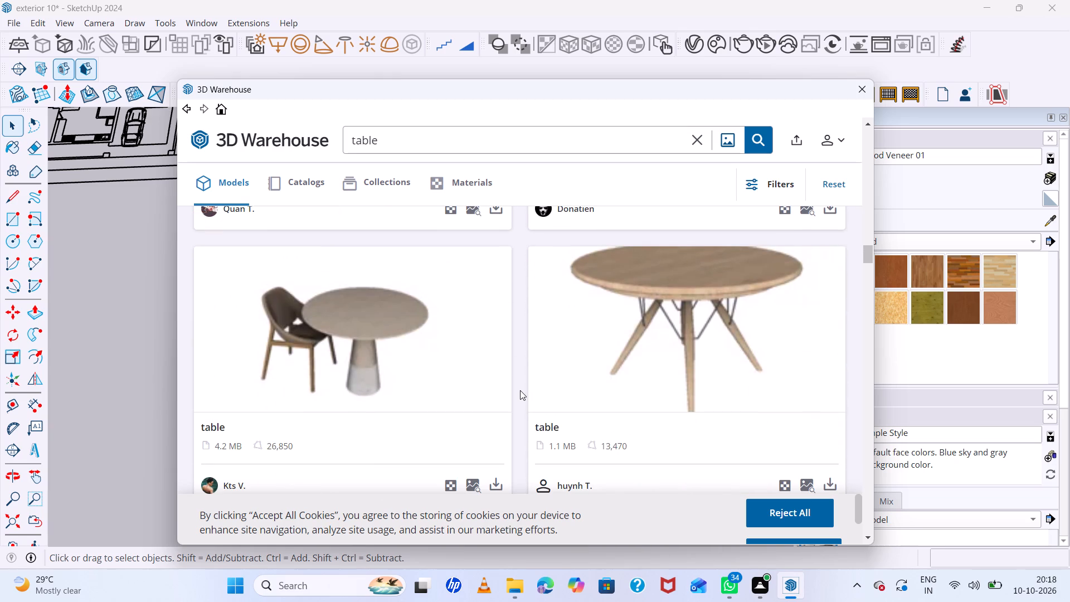
scroll(520, 390, up, 1)
Load the round-top "table" model with one chair directly into the model and place it on the balcony floor outside the wooden door.
click(354, 412)
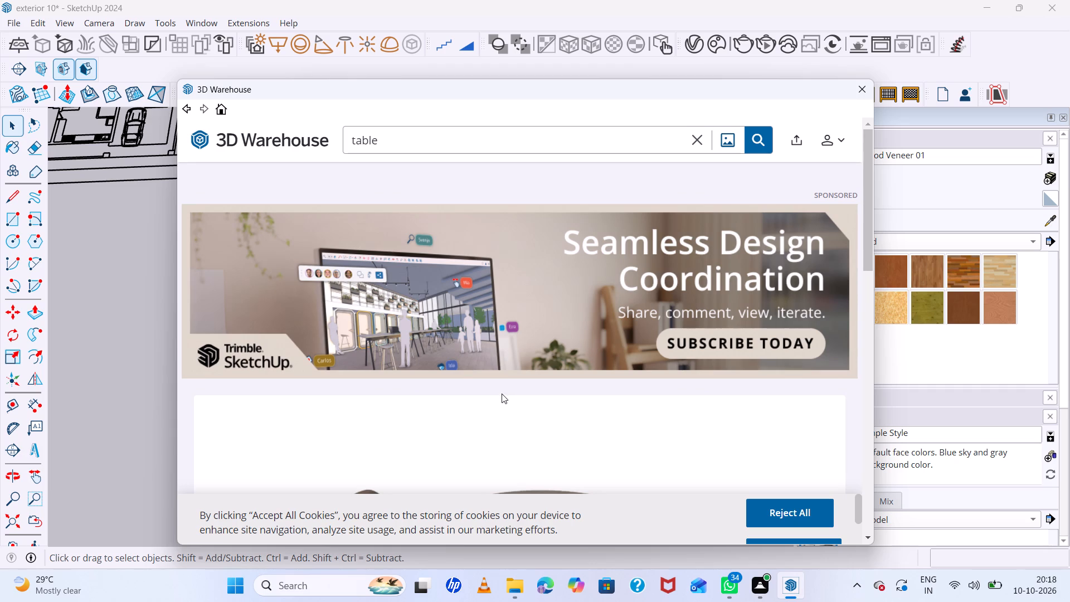
scroll(448, 375, down, 9)
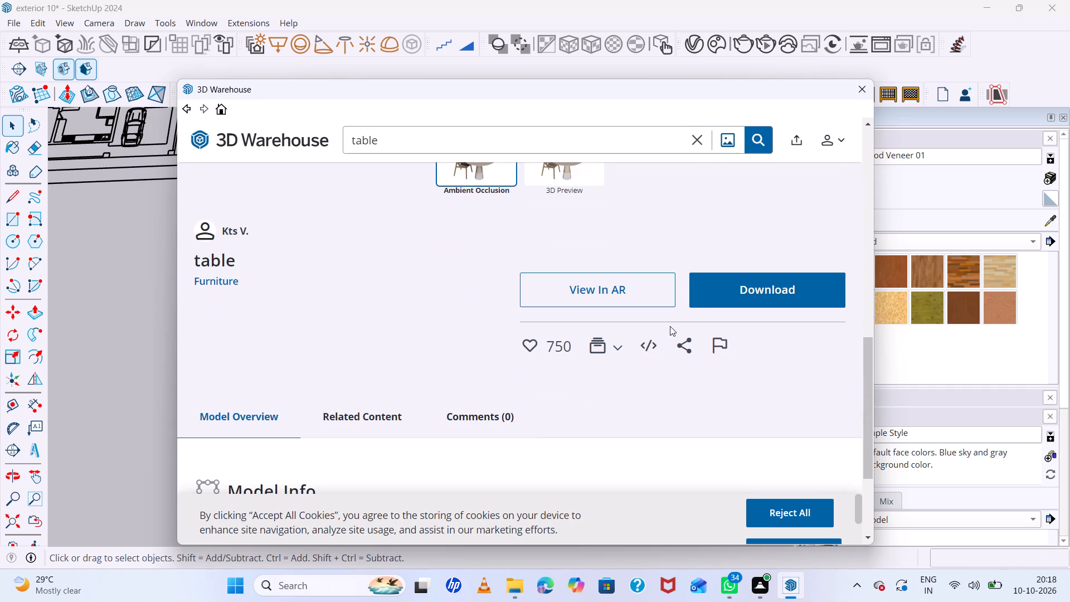
click(703, 301)
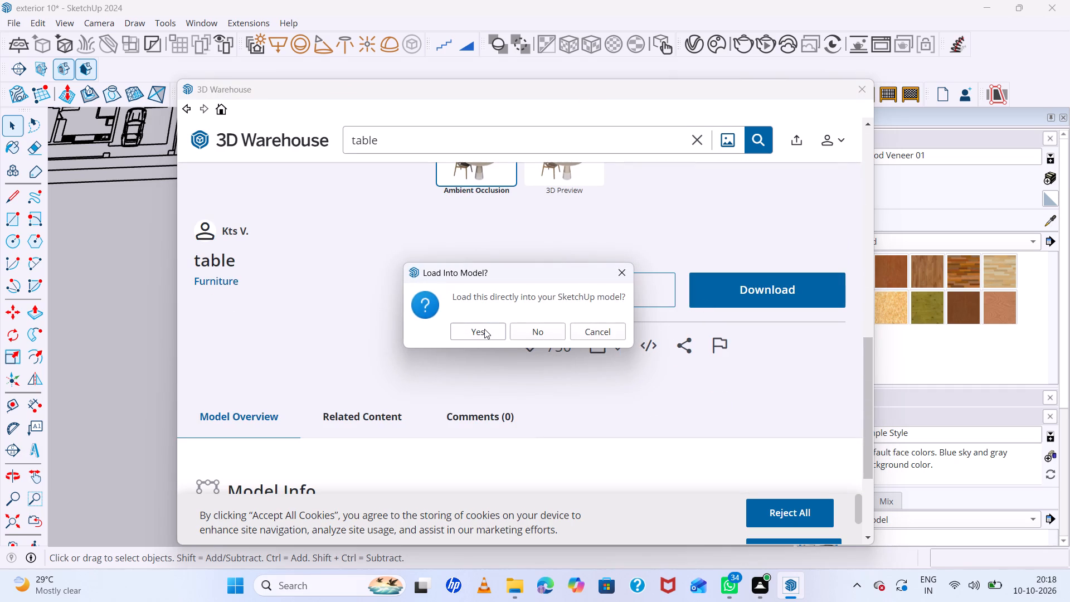
click(484, 329)
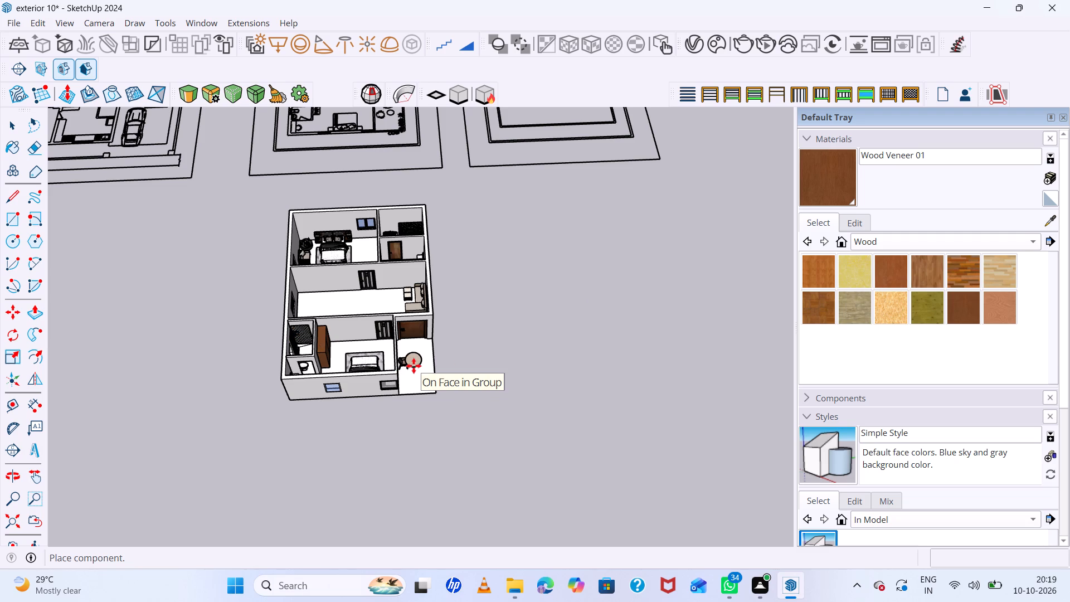
click(420, 366)
key(space)
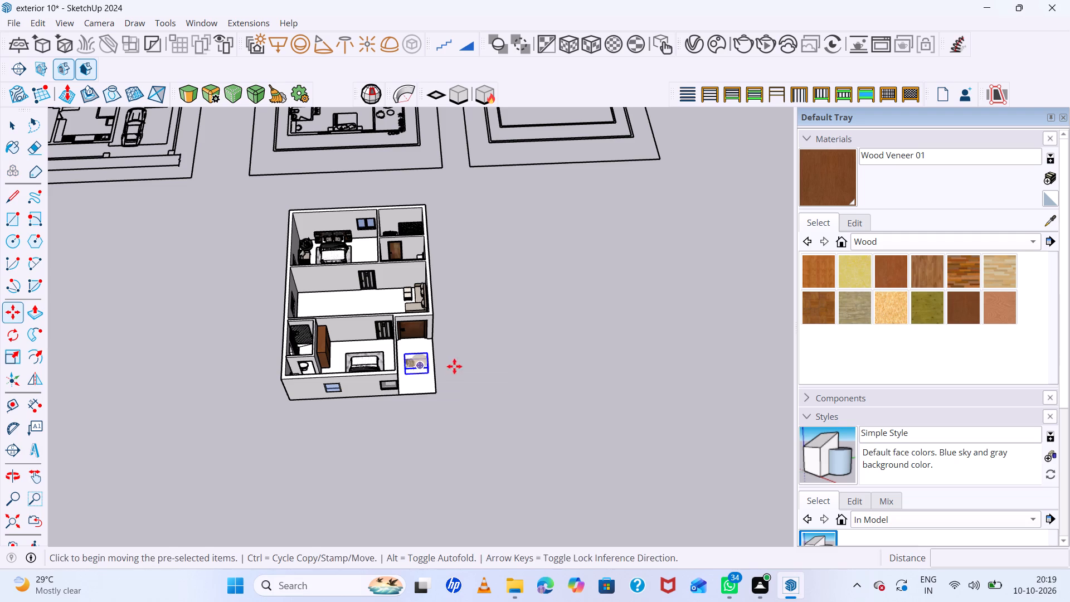
click(459, 364)
Examine the placed round table and chair on the balcony up close, checking their fit against the door and walls.
scroll(429, 364, up, 20)
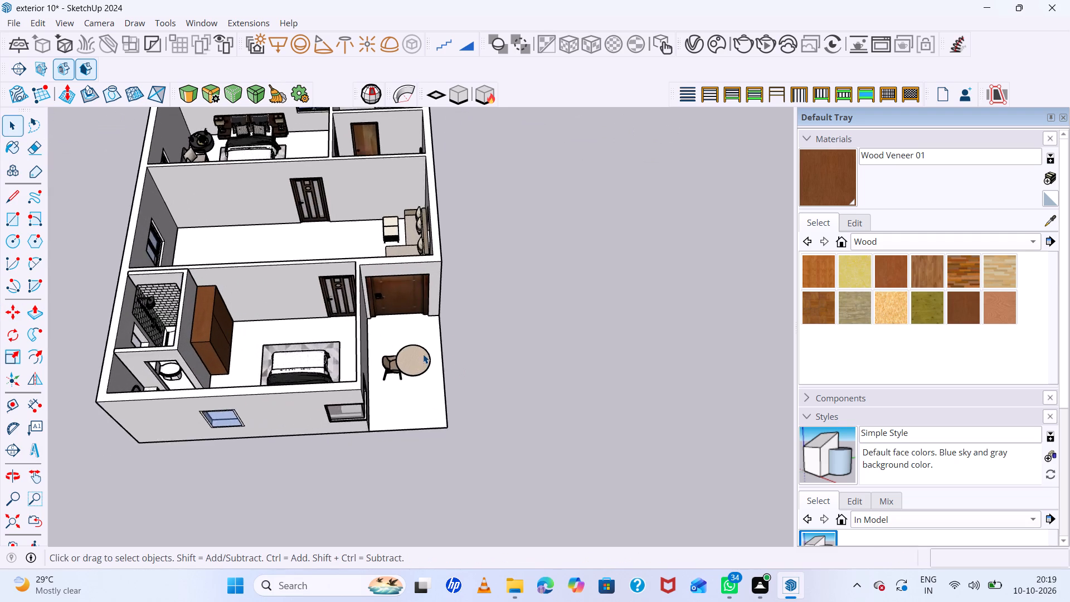
scroll(423, 354, up, 13)
middle_drag(460, 381, 396, 220)
scroll(402, 247, up, 1)
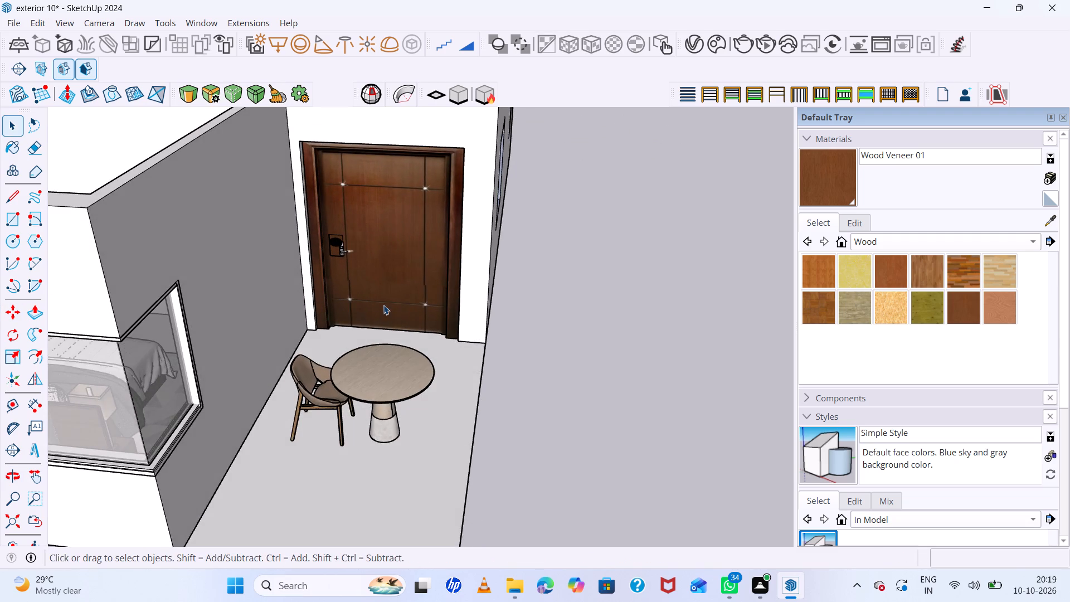
scroll(374, 391, up, 13)
scroll(342, 348, down, 19)
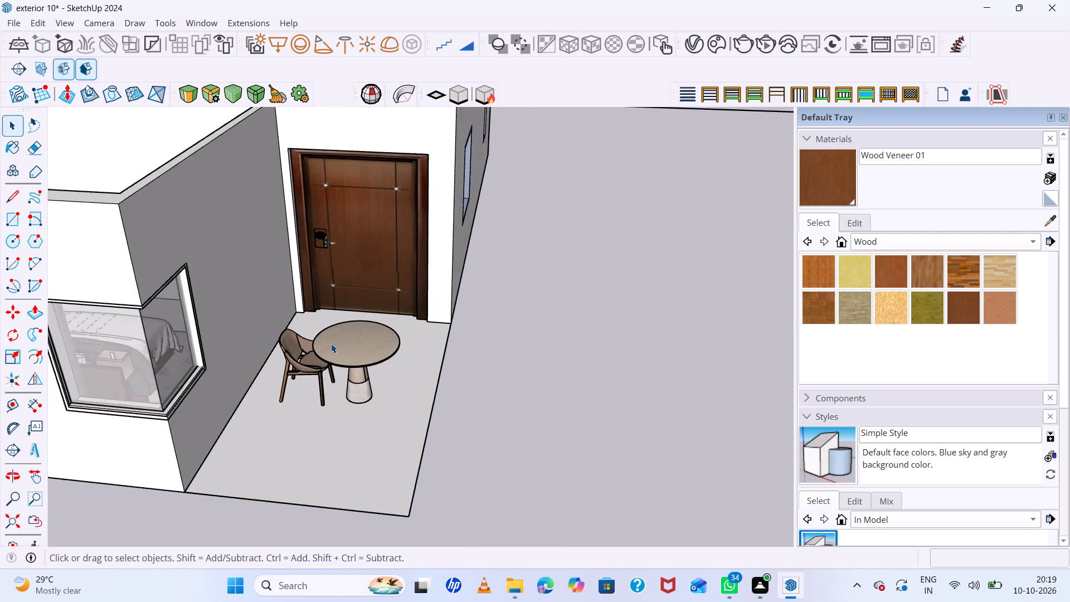
scroll(331, 343, down, 8)
middle_click(369, 375)
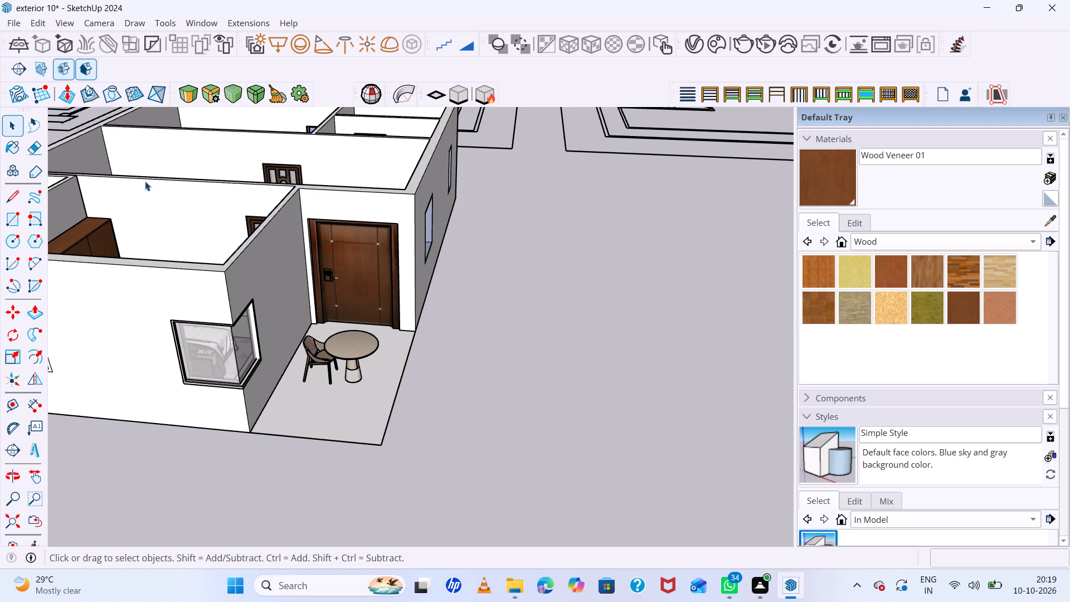
Reopen 3D Warehouse and search its models for "tress".
click(200, 26)
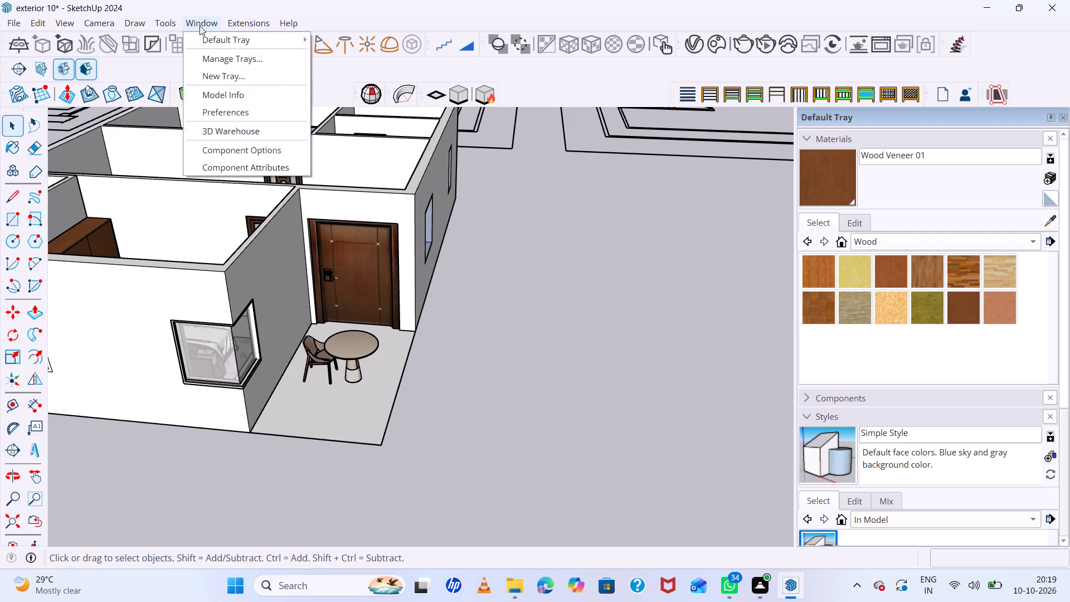
click(246, 134)
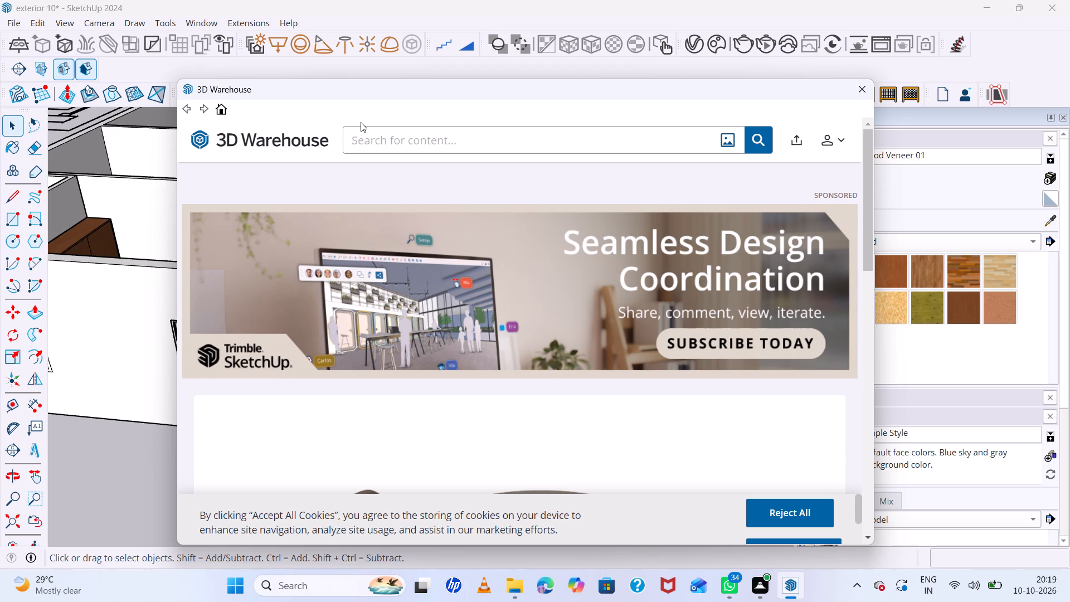
click(437, 152)
text(tress)
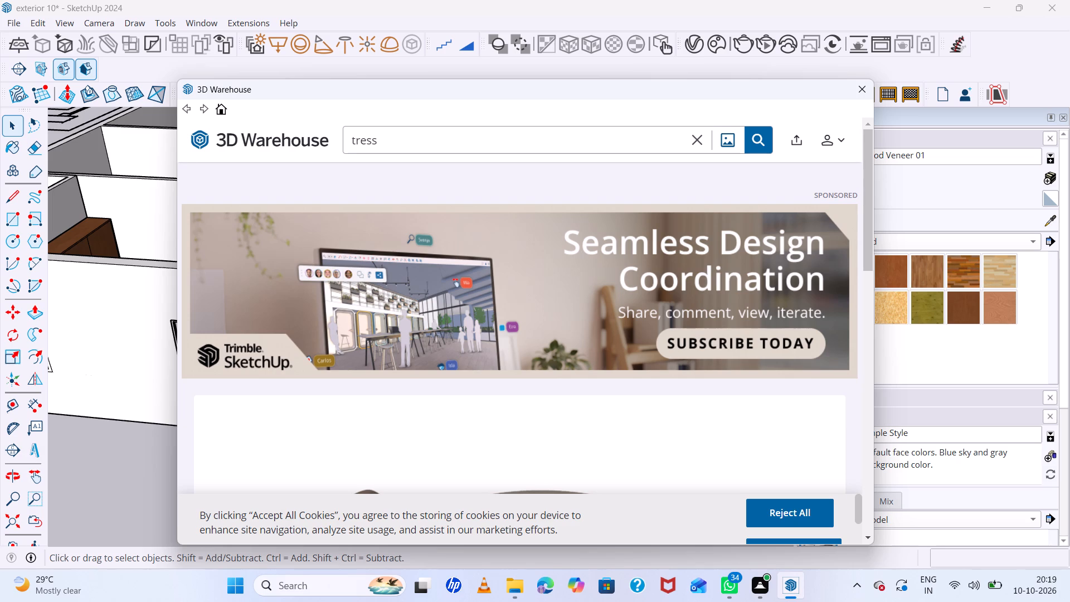
key(Return)
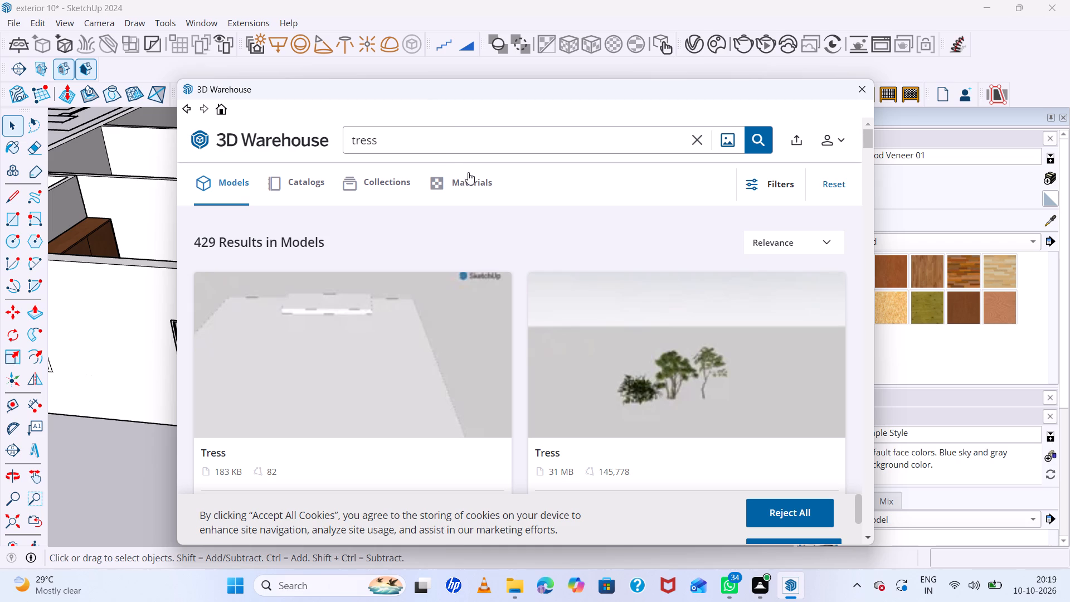
Browse the "tress" models in 3D Warehouse for trees or greenery that suit the house.
scroll(453, 169, up, 1)
scroll(451, 193, down, 5)
scroll(379, 275, down, 2)
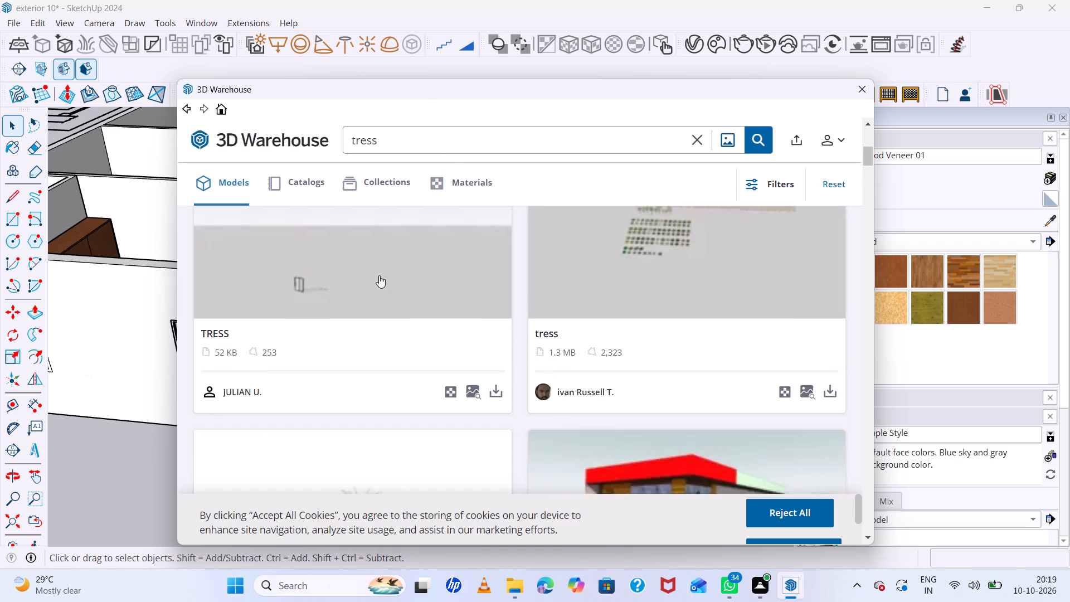
scroll(379, 275, down, 9)
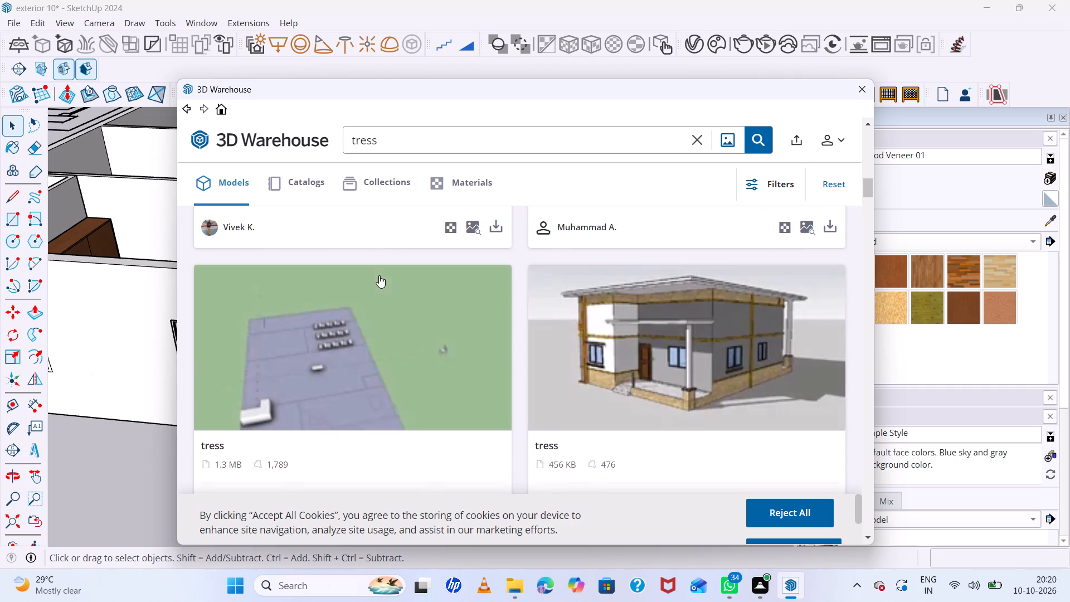
scroll(379, 275, up, 6)
scroll(379, 275, down, 4)
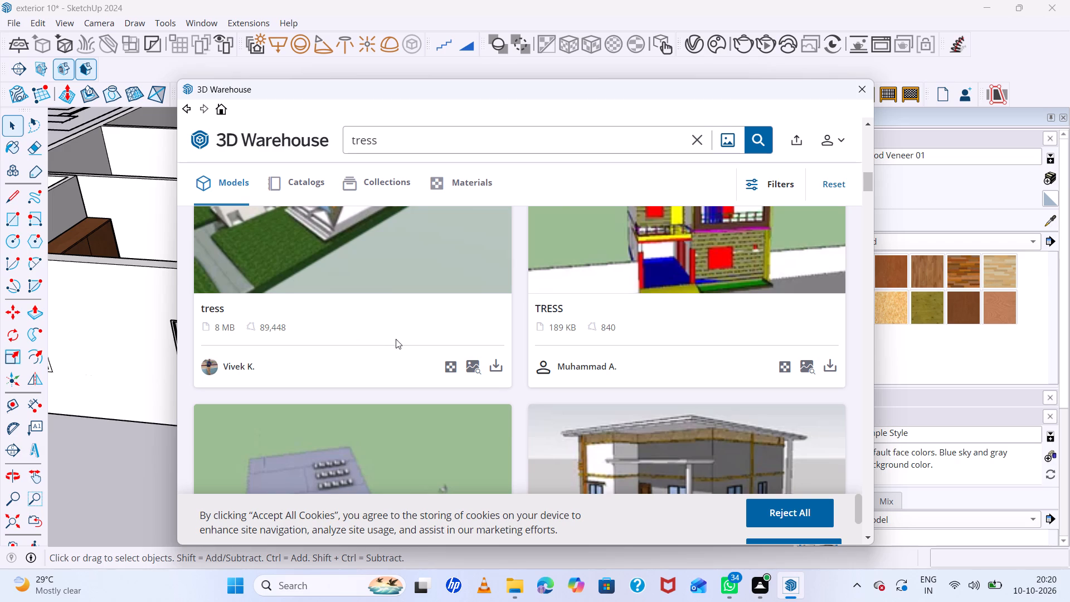
scroll(397, 339, down, 10)
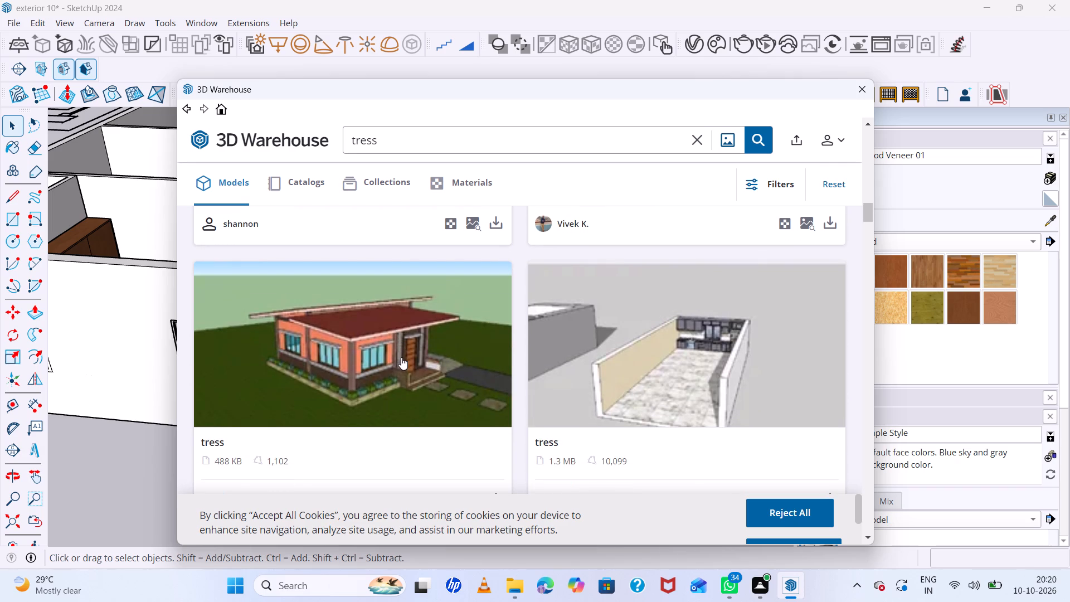
scroll(403, 362, down, 2)
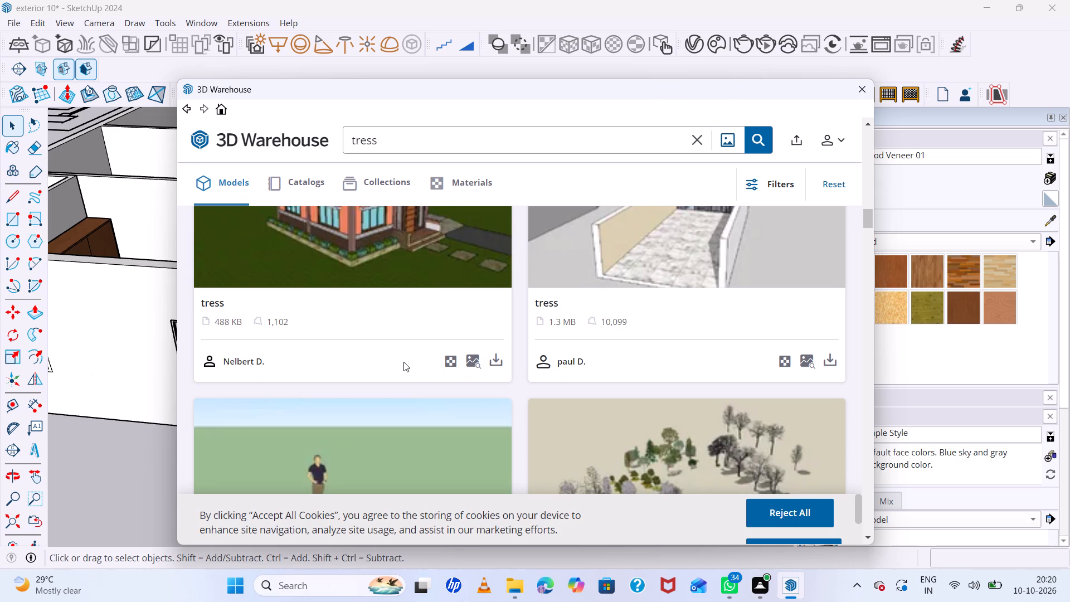
scroll(403, 363, down, 3)
scroll(695, 381, down, 3)
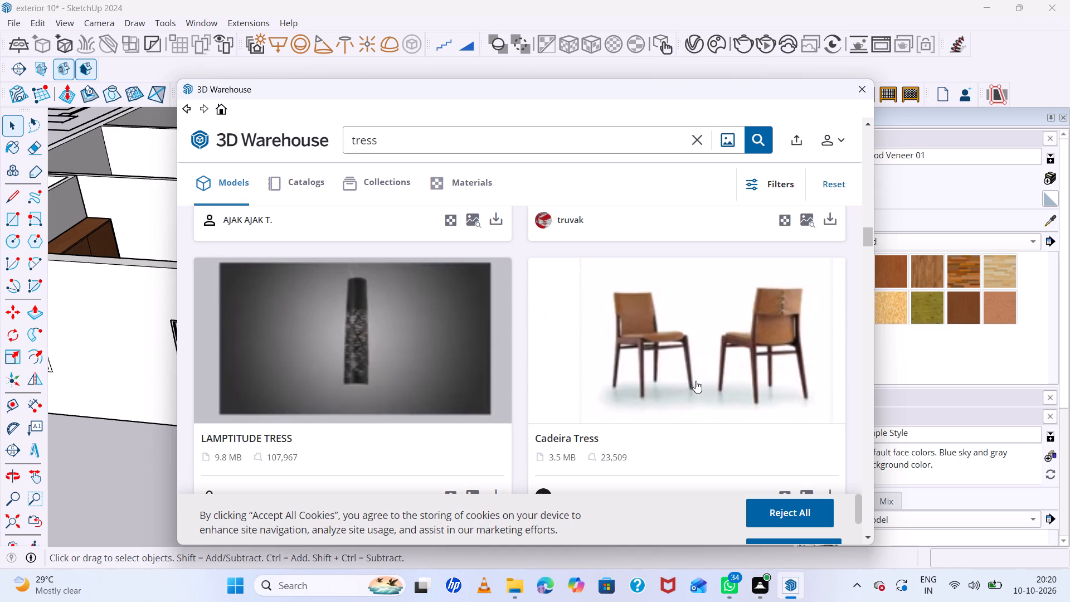
scroll(692, 390, down, 4)
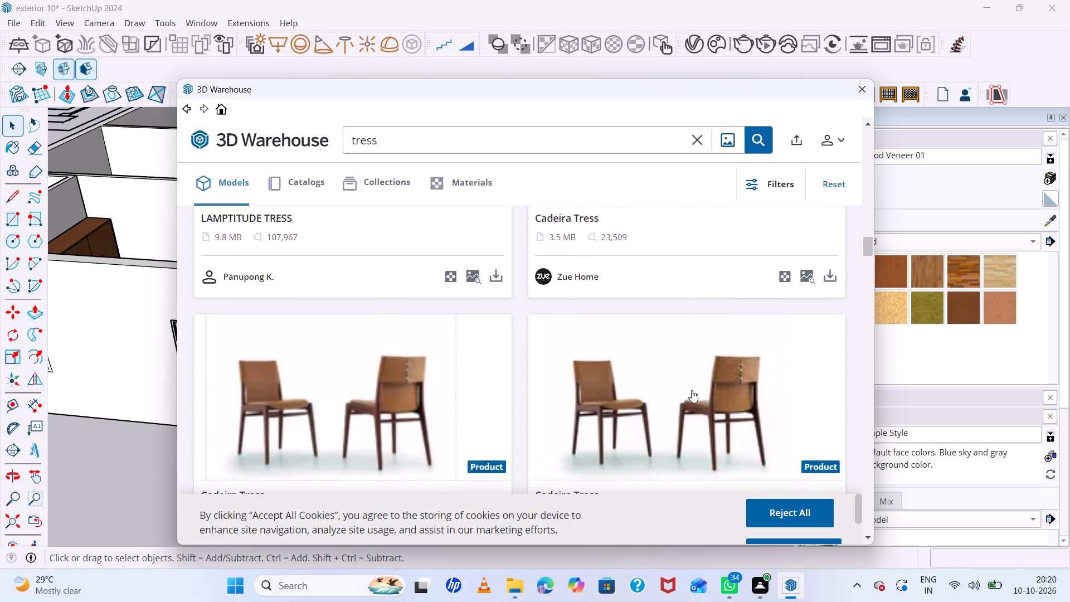
scroll(692, 390, up, 10)
scroll(692, 390, down, 2)
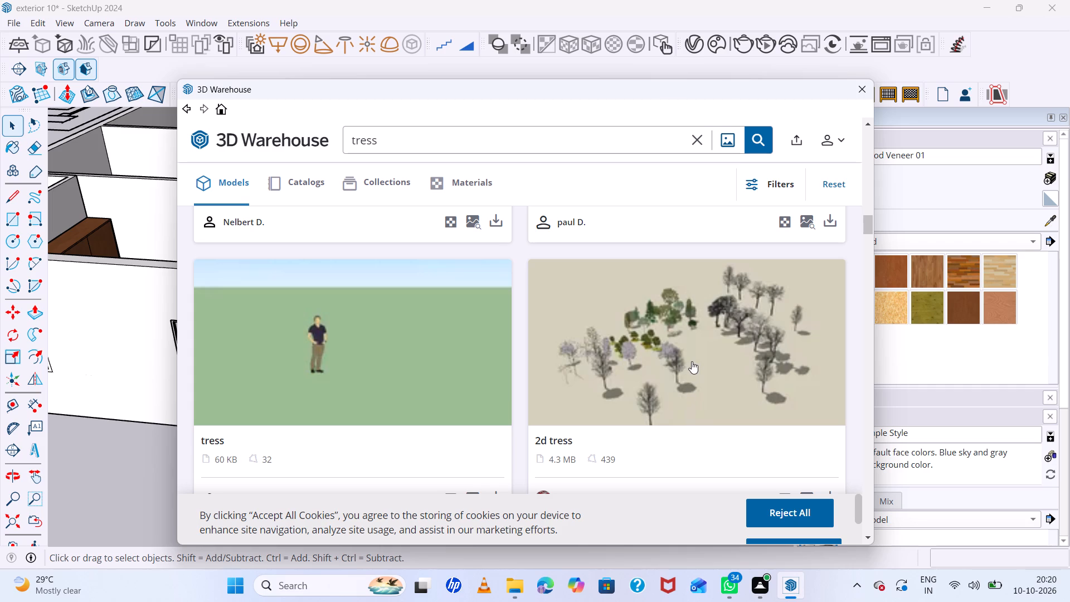
scroll(692, 361, down, 4)
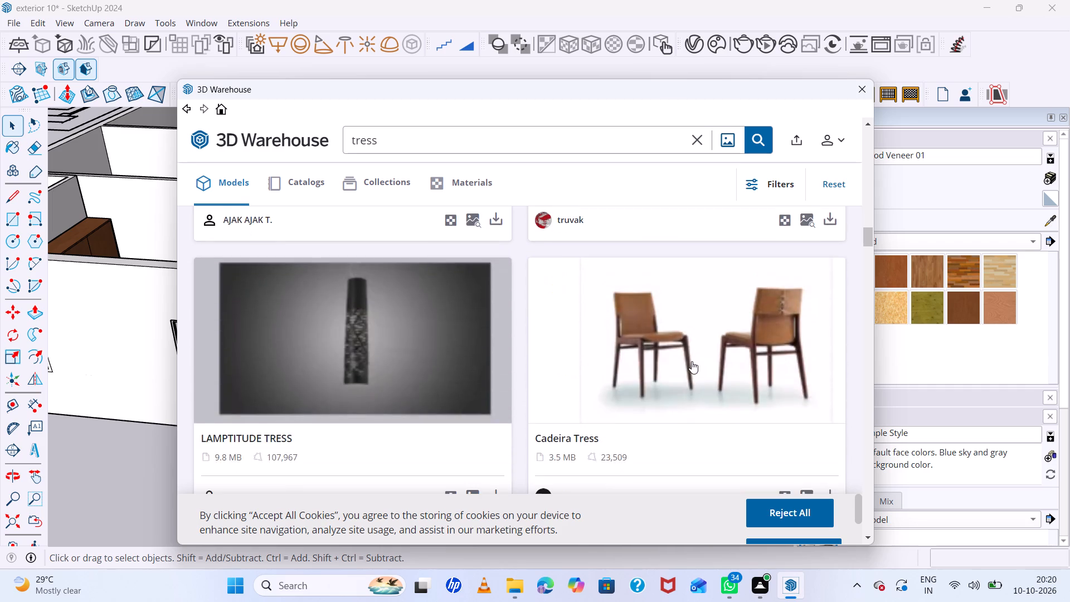
scroll(692, 361, down, 10)
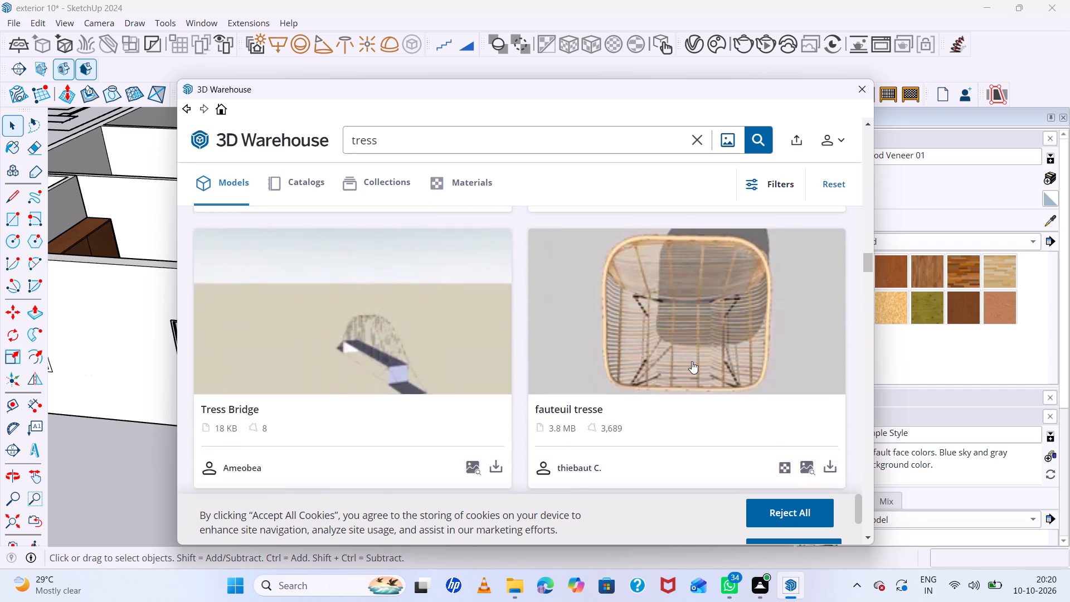
scroll(692, 361, down, 9)
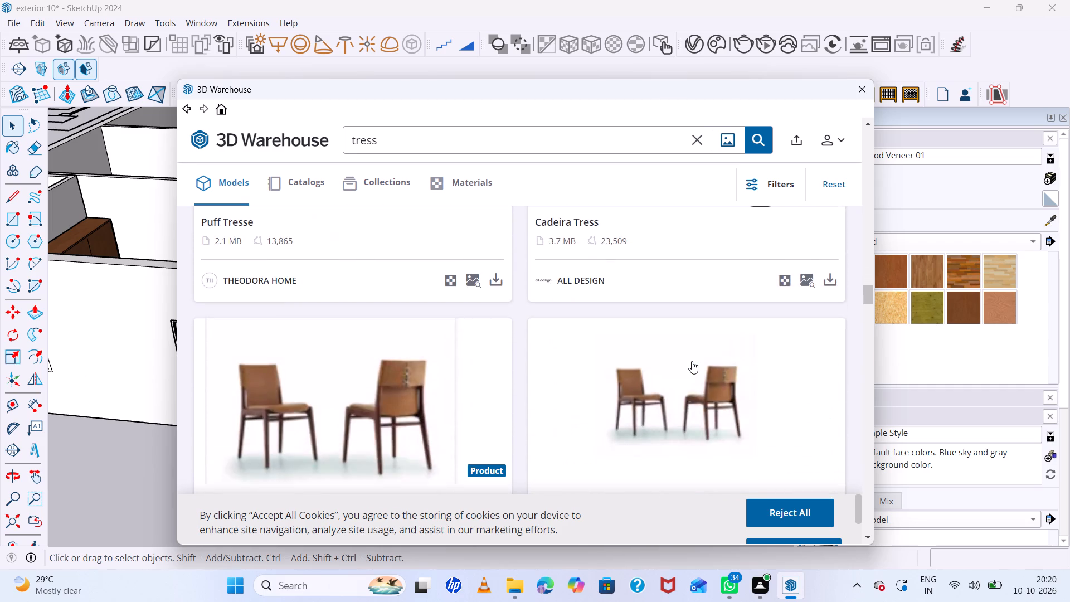
scroll(692, 361, down, 5)
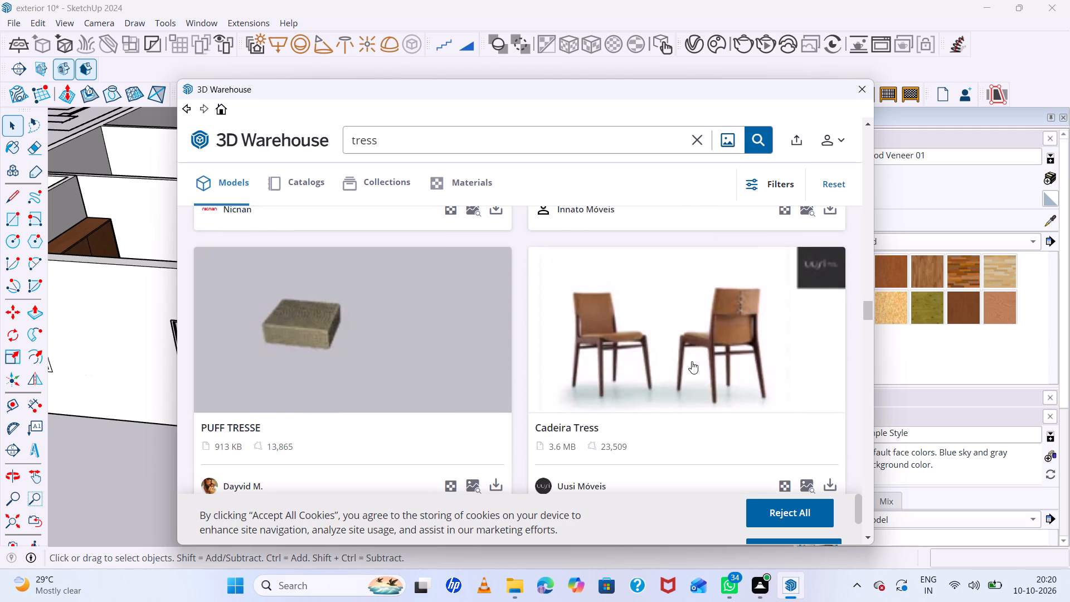
scroll(692, 361, down, 4)
Replace the 3D Warehouse search term with "plants" and run the model search.
click(393, 142)
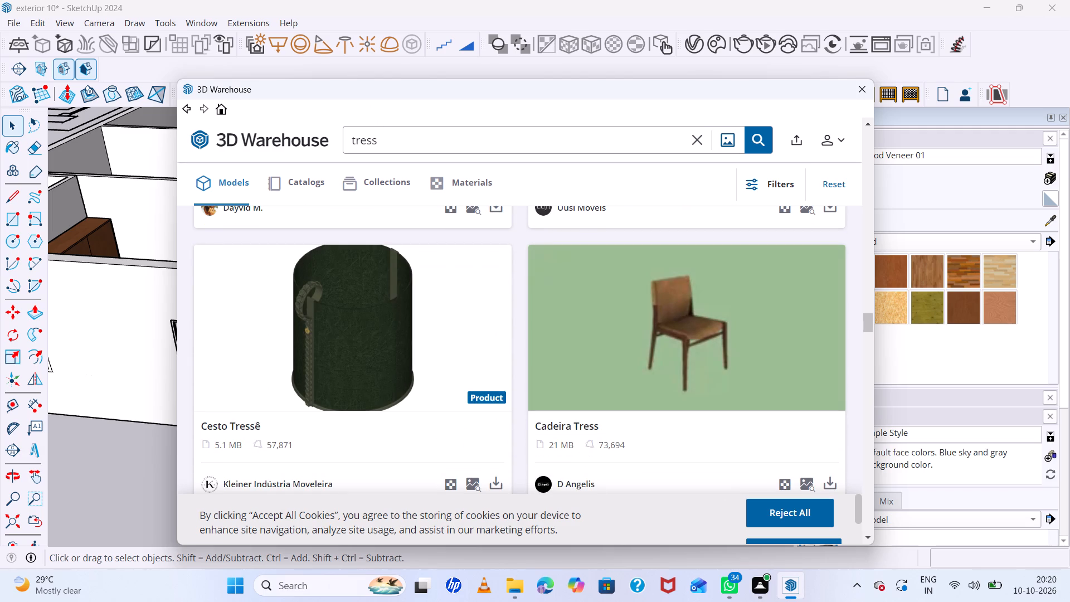
key(BackSpace)
key(BackSpace)
key(BackSpace)
key(BackSpace)
key(BackSpace)
key(BackSpace)
key(BackSpace)
key(BackSpace)
key(BackSpace)
key(BackSpace)
key(BackSpace)
key(BackSpace)
key(BackSpace)
key(BackSpace)
key(BackSpace)
key(BackSpace)
text(plants)
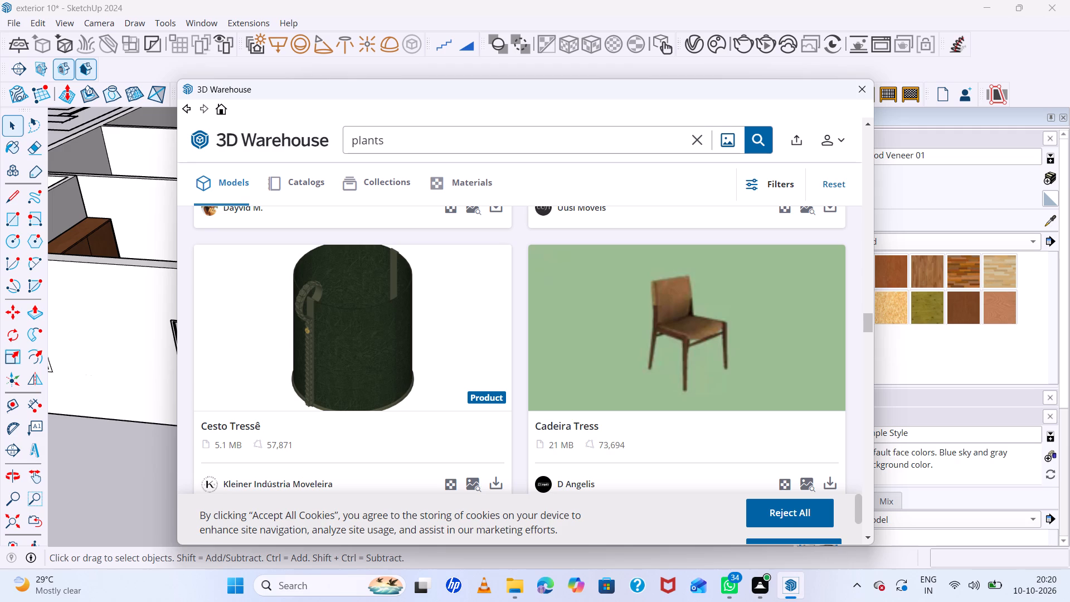
key(Return)
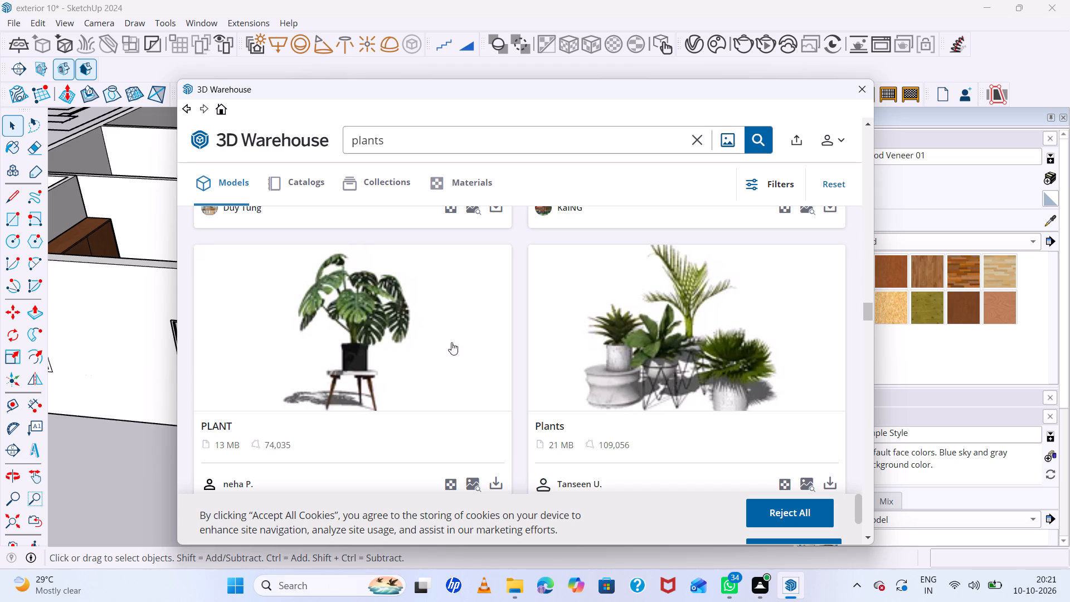
Browse the "plants" models to the end of the loaded list for a potted plant that suits the house.
scroll(441, 379, down, 6)
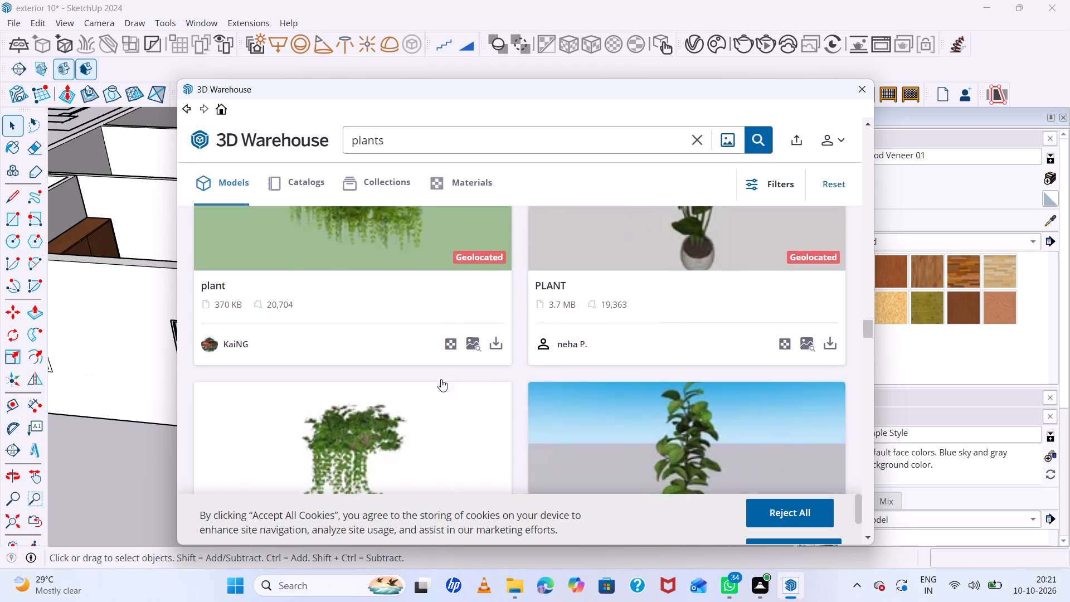
scroll(441, 379, down, 7)
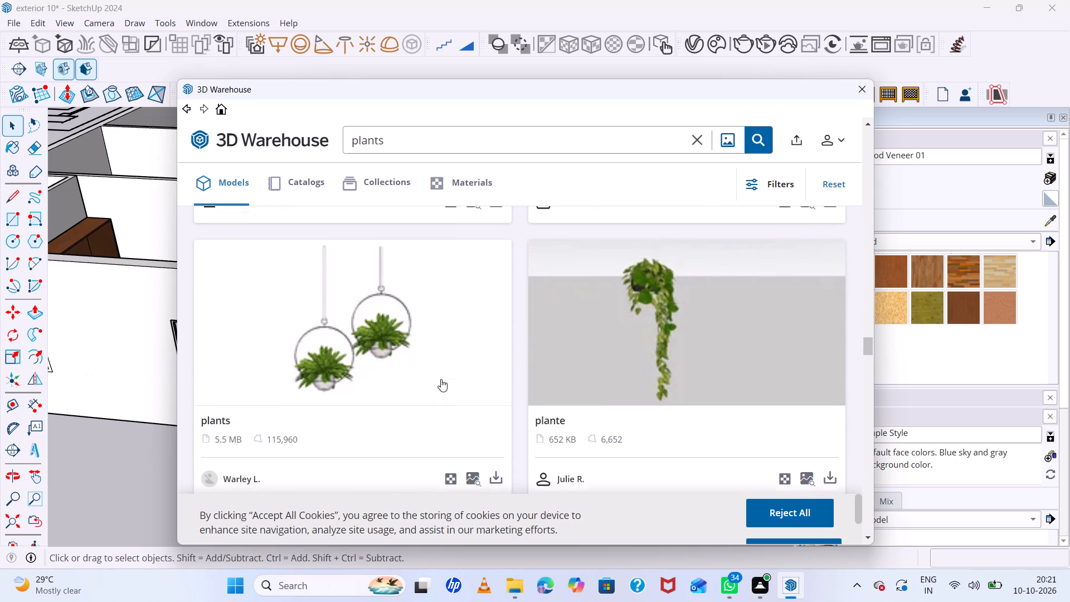
scroll(441, 379, down, 10)
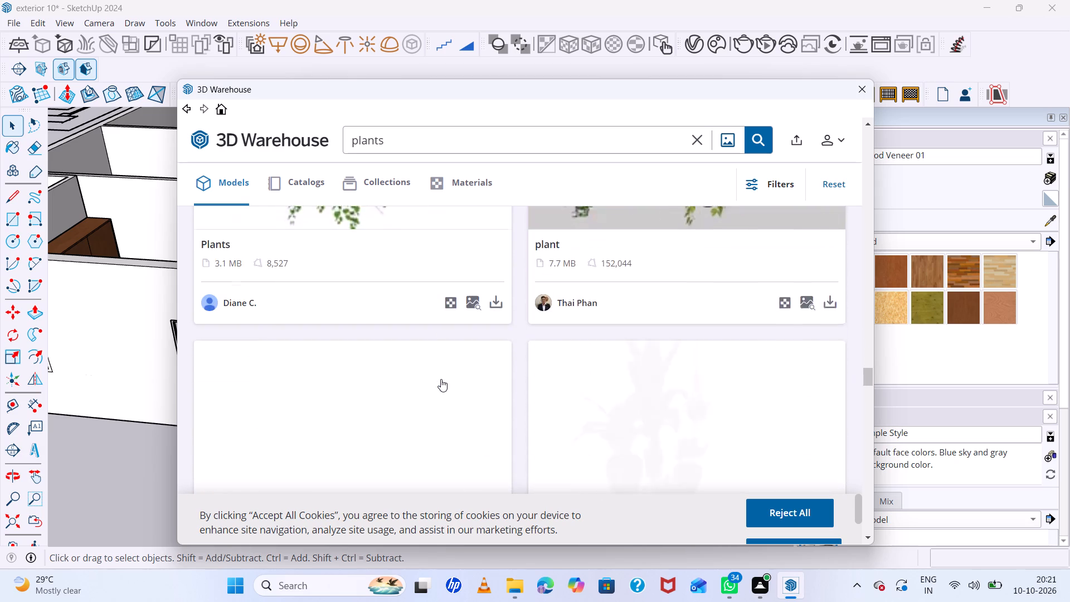
scroll(441, 379, down, 7)
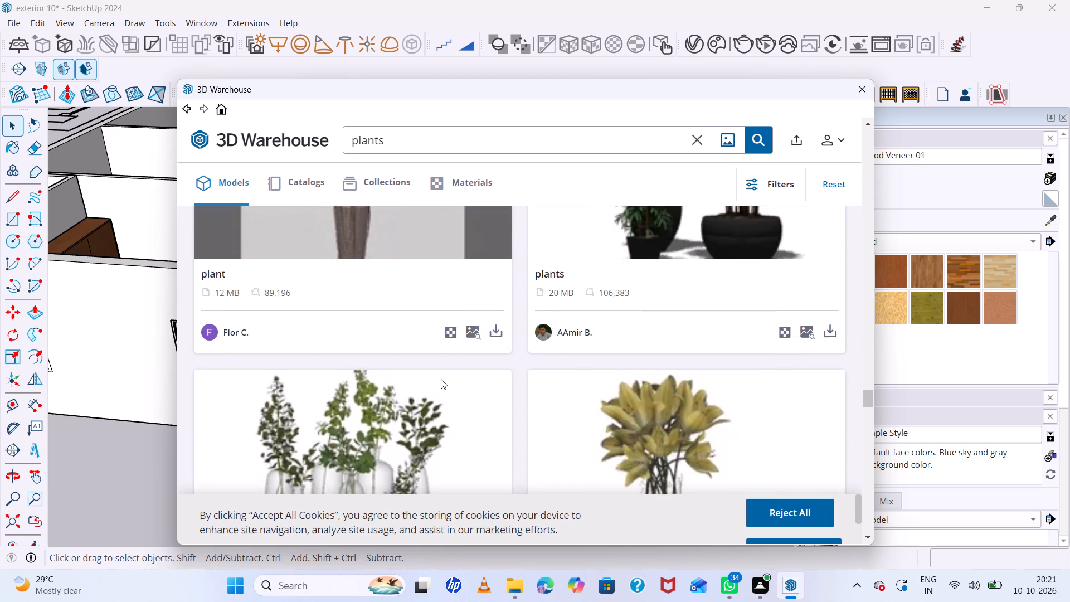
scroll(441, 379, down, 8)
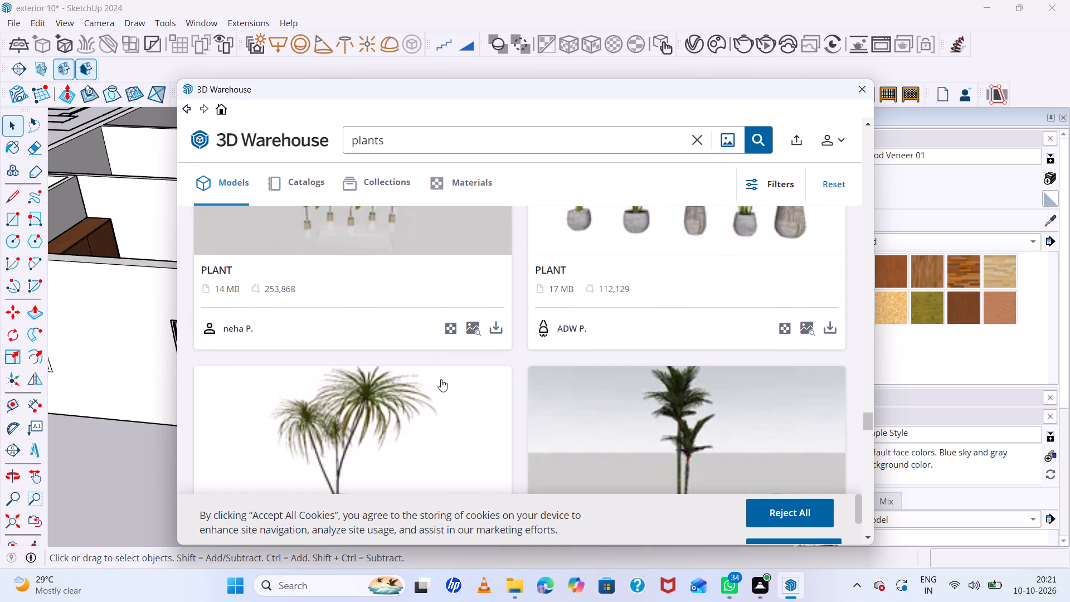
scroll(441, 379, up, 1)
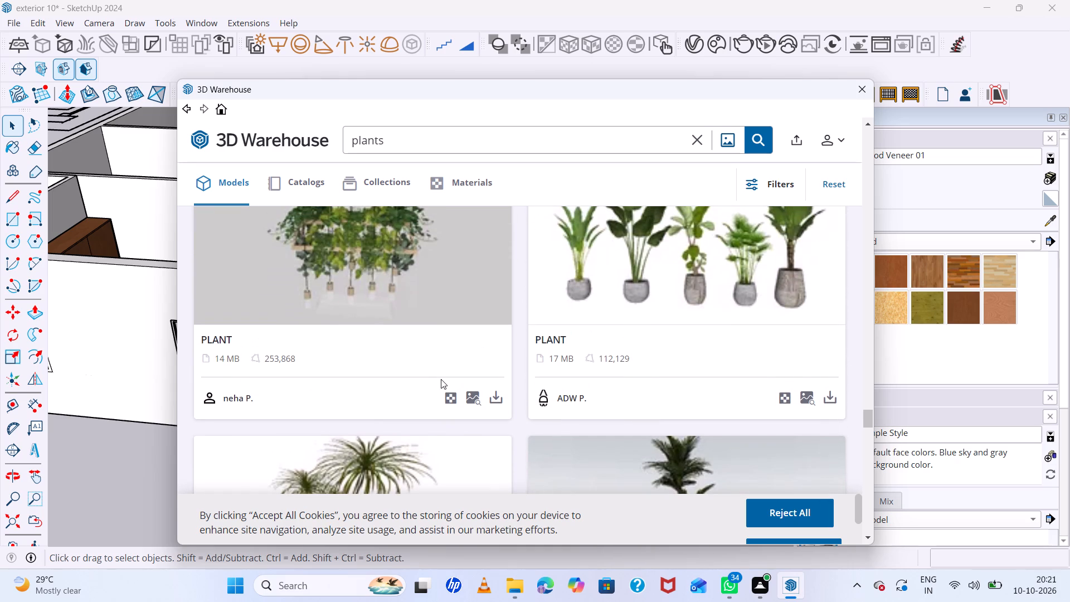
scroll(441, 379, down, 11)
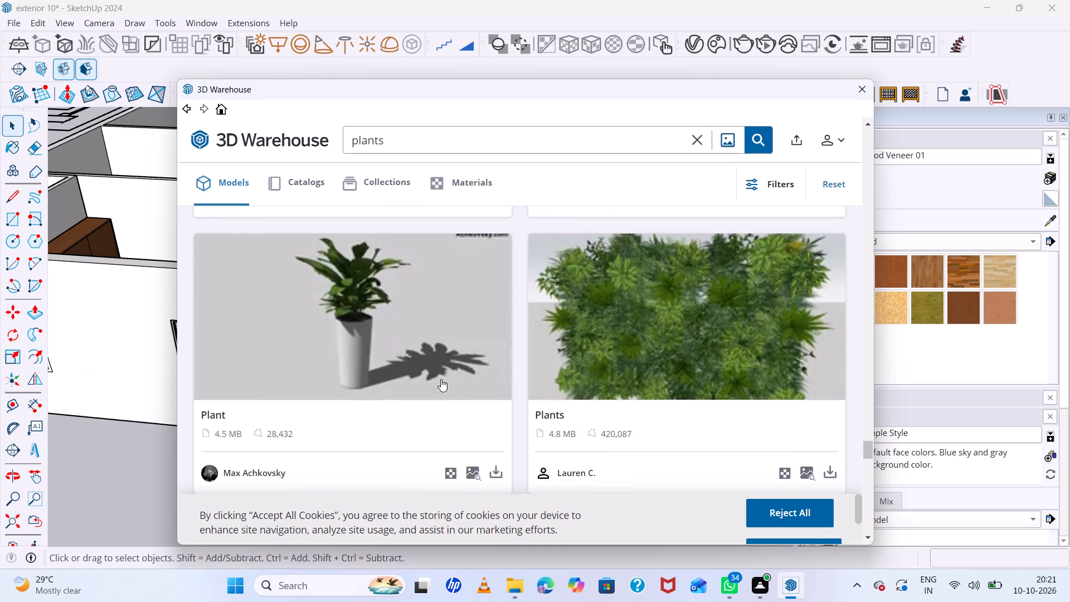
scroll(441, 379, down, 1)
scroll(547, 428, down, 5)
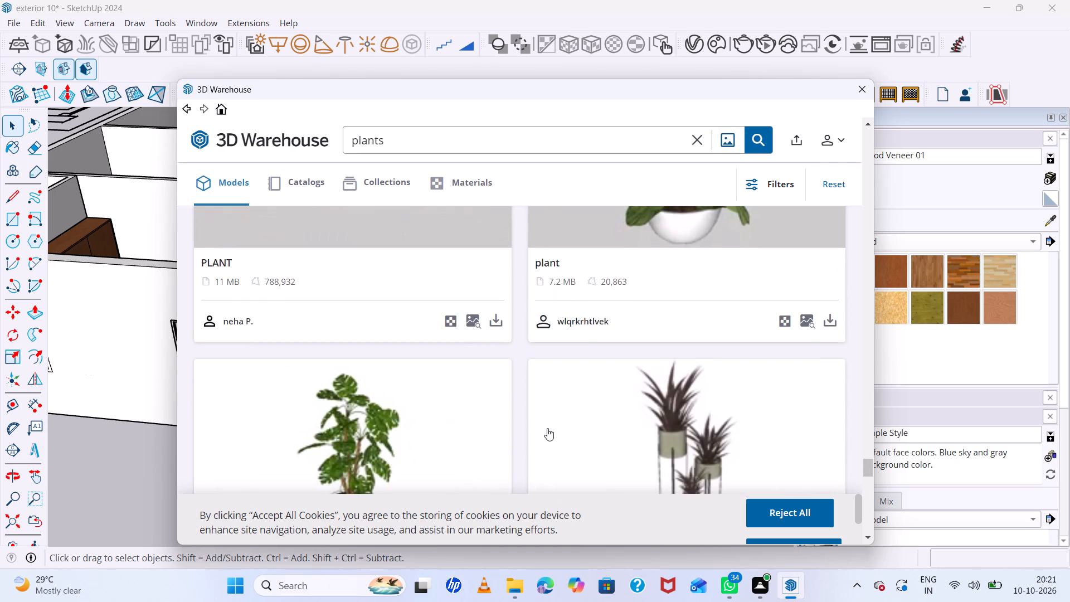
scroll(547, 428, down, 3)
scroll(547, 428, up, 5)
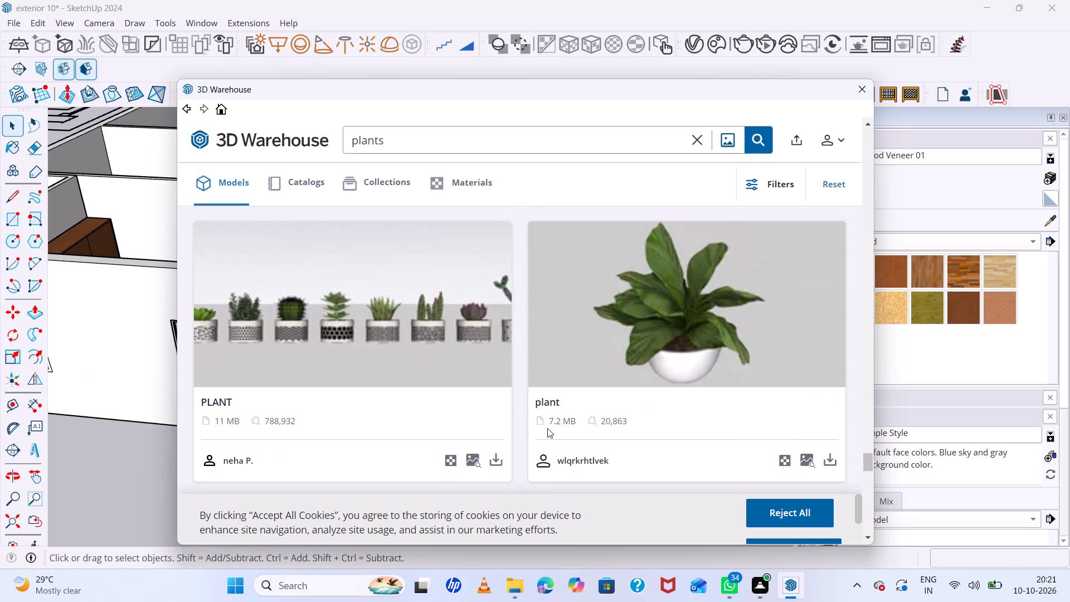
scroll(547, 428, up, 7)
scroll(547, 428, down, 11)
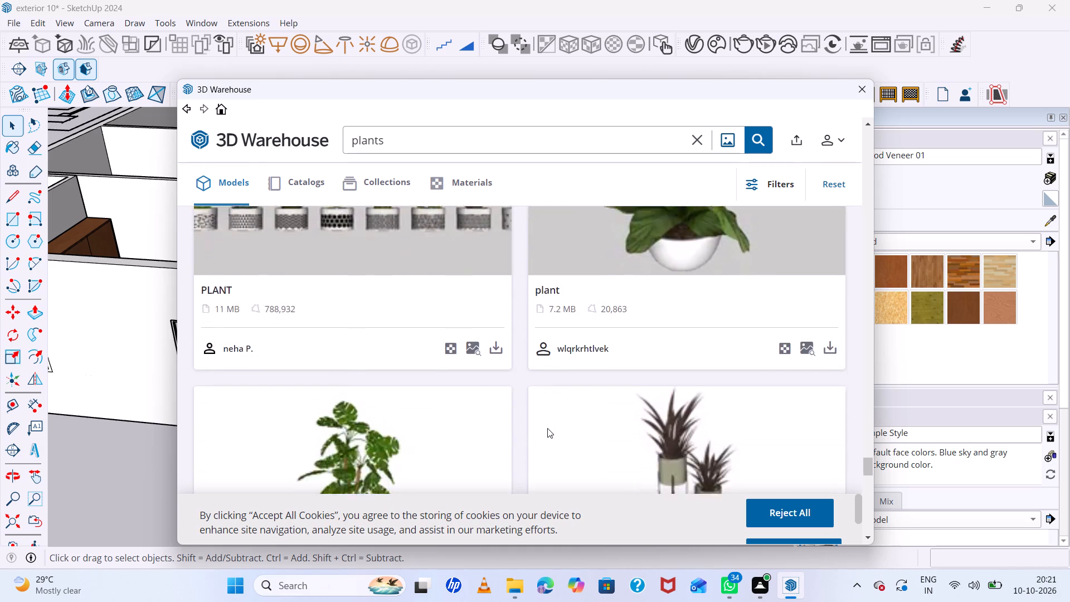
scroll(547, 428, down, 5)
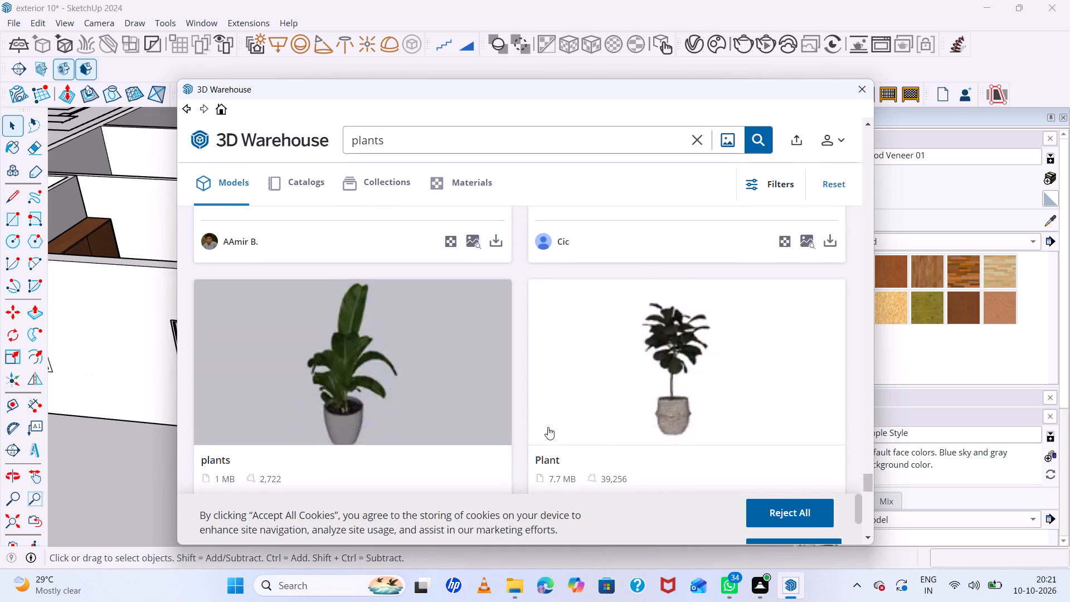
scroll(548, 427, down, 11)
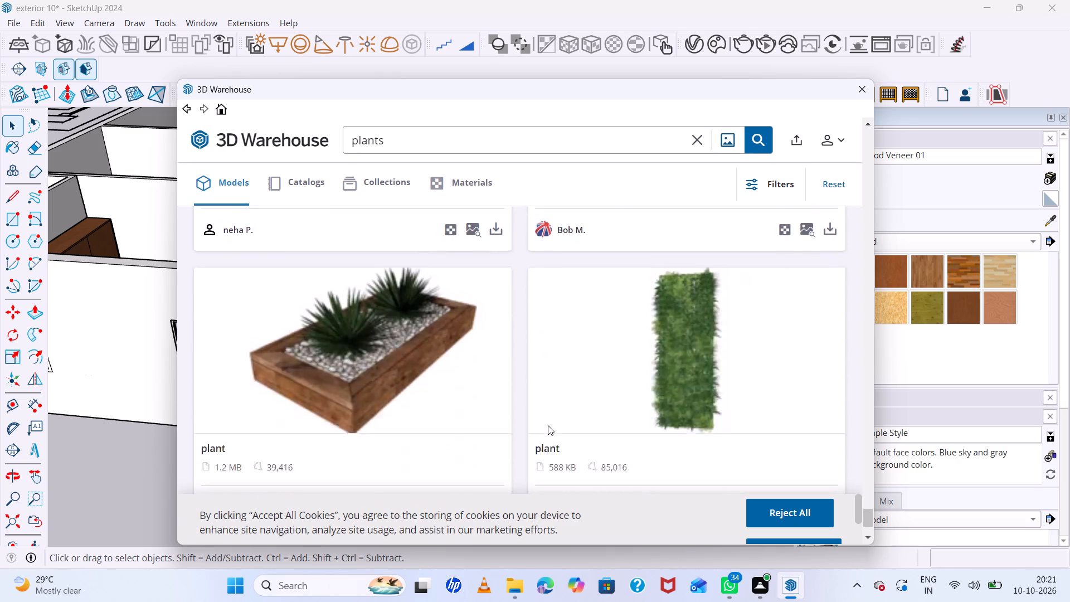
scroll(548, 425, down, 3)
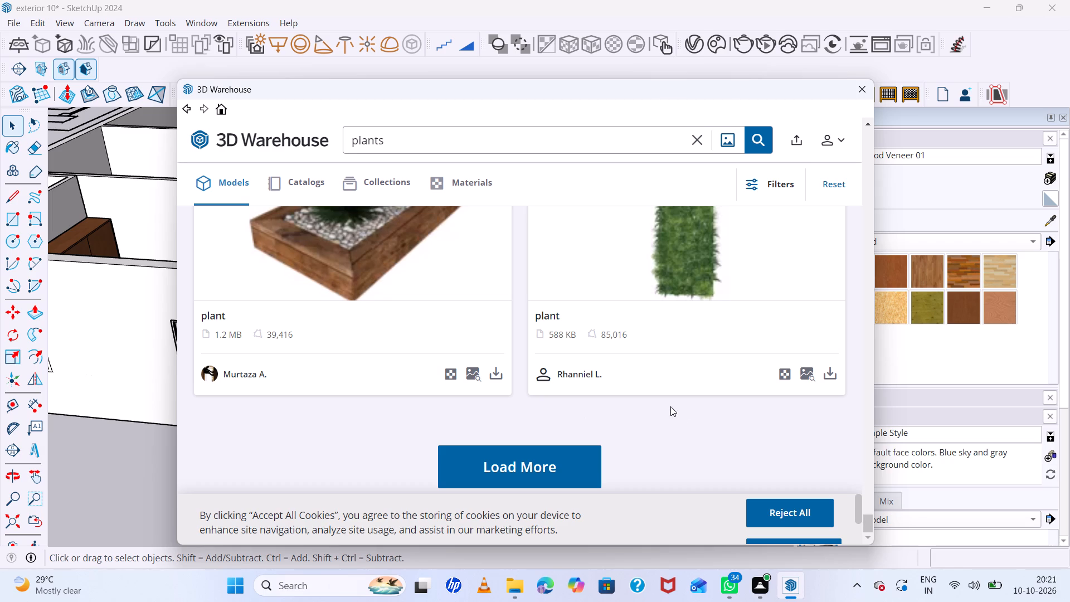
scroll(622, 300, down, 6)
scroll(606, 376, down, 1)
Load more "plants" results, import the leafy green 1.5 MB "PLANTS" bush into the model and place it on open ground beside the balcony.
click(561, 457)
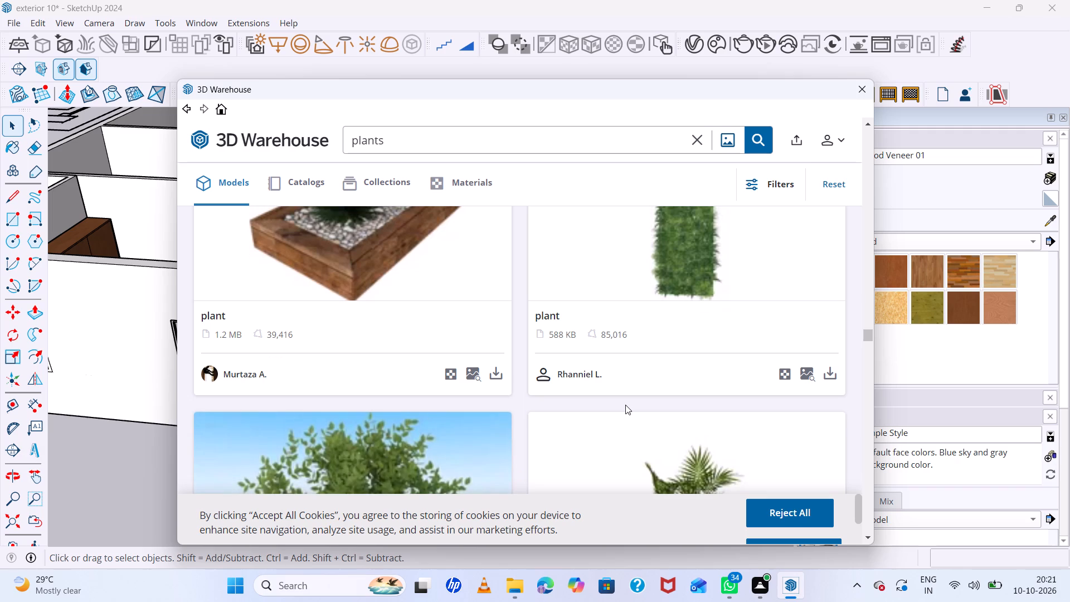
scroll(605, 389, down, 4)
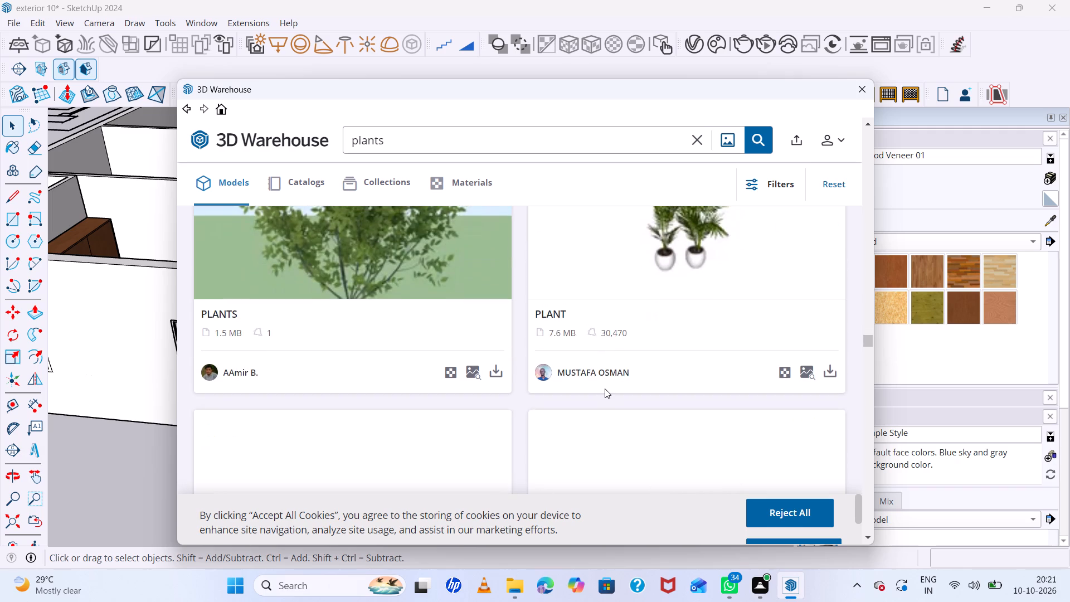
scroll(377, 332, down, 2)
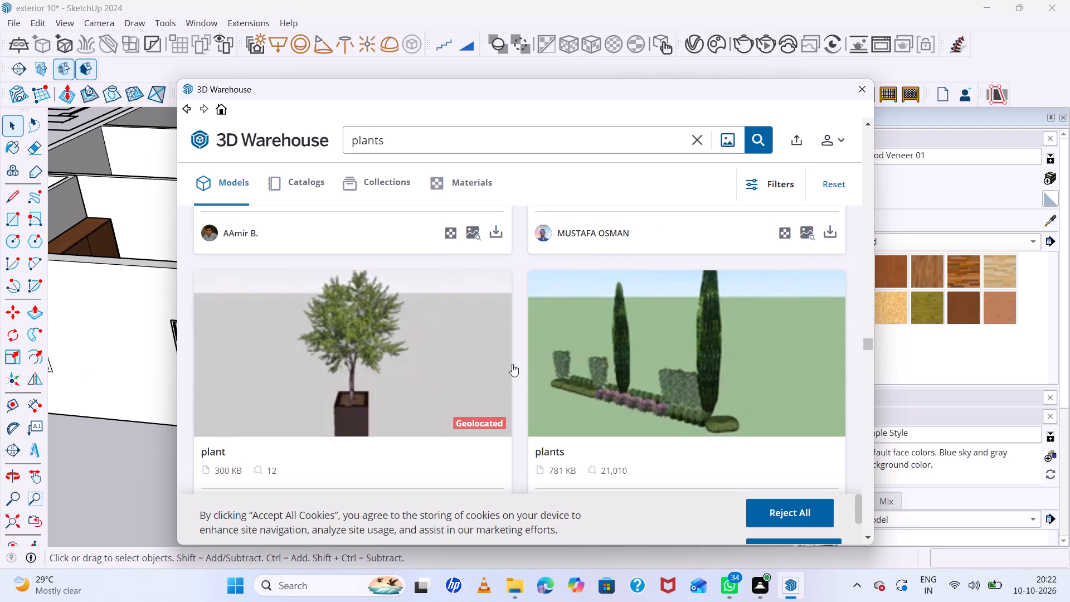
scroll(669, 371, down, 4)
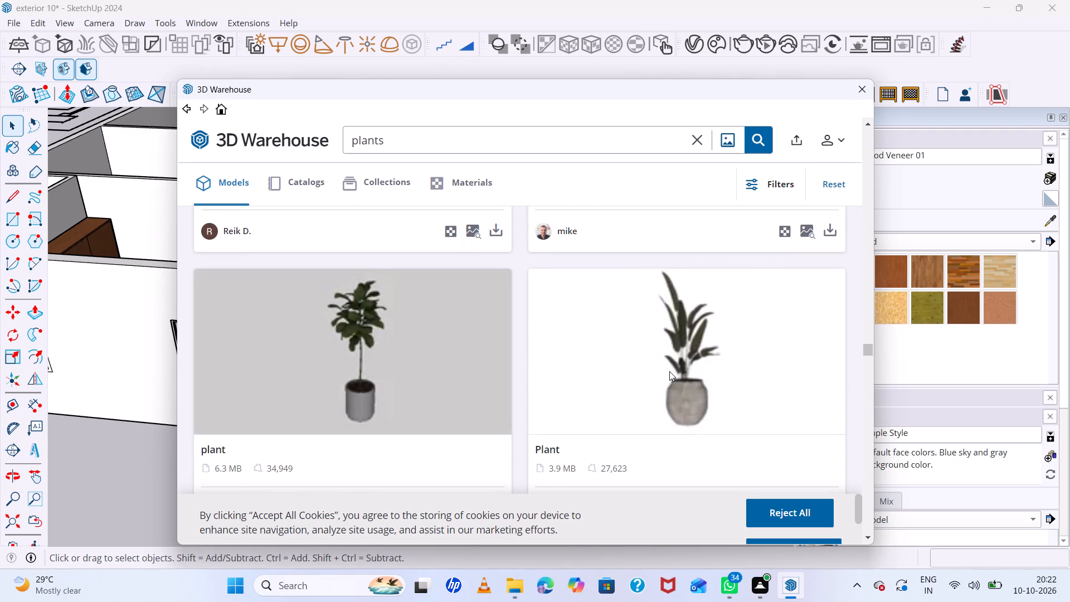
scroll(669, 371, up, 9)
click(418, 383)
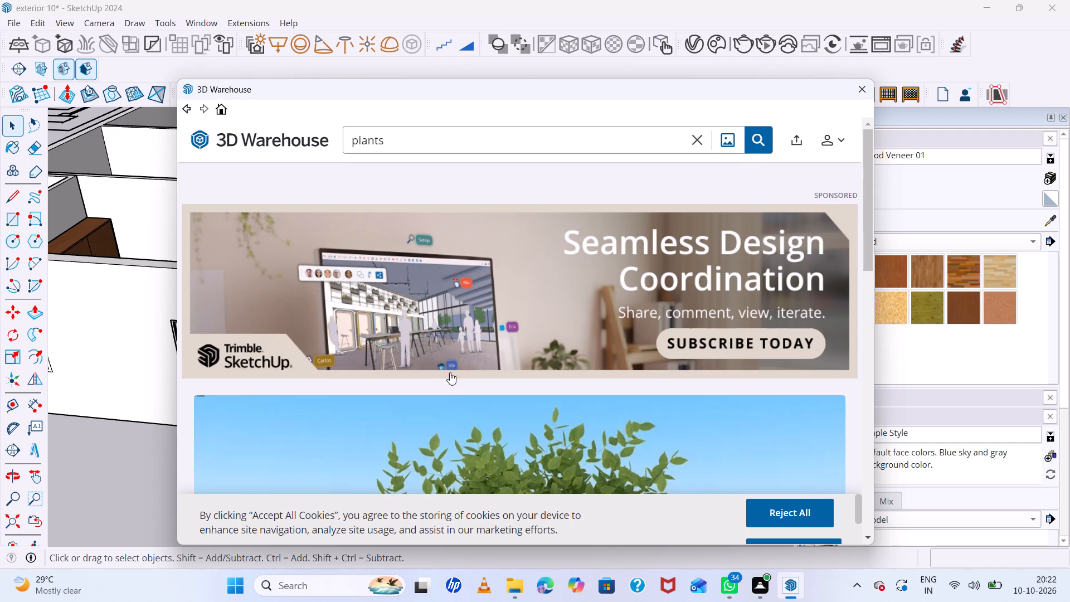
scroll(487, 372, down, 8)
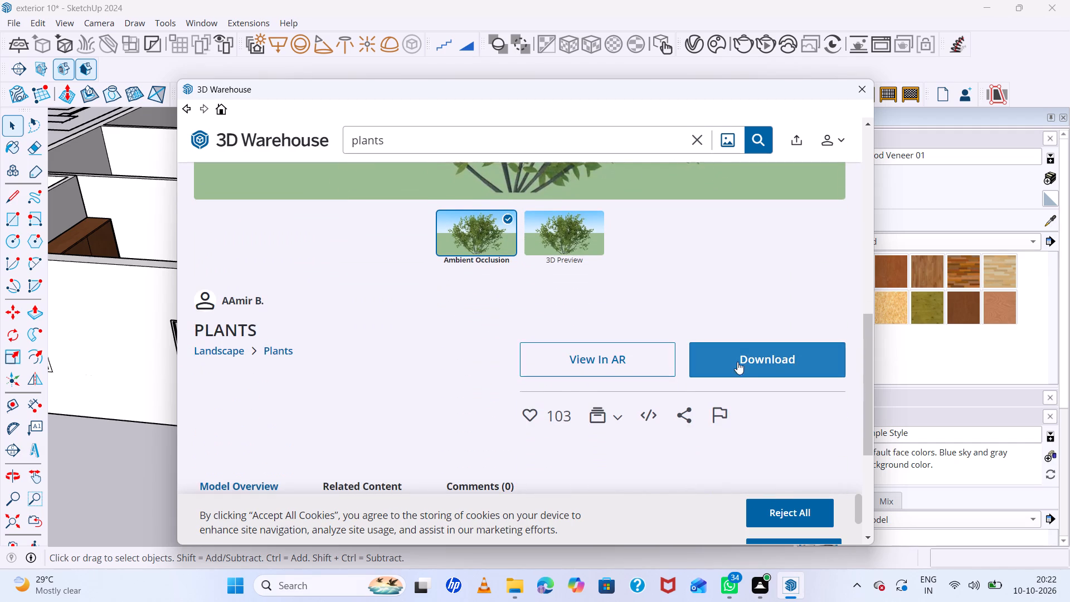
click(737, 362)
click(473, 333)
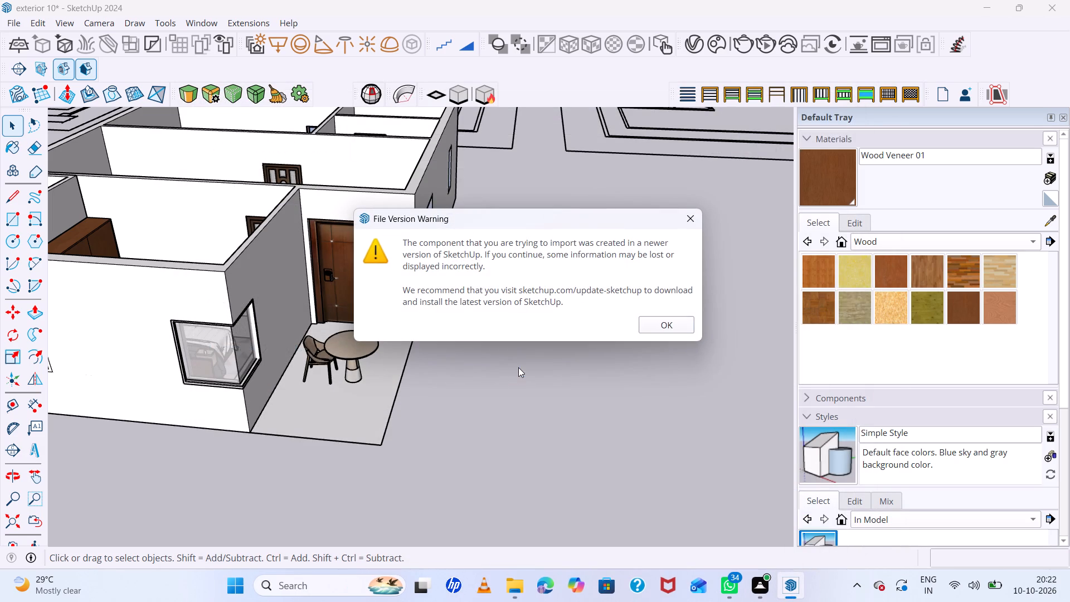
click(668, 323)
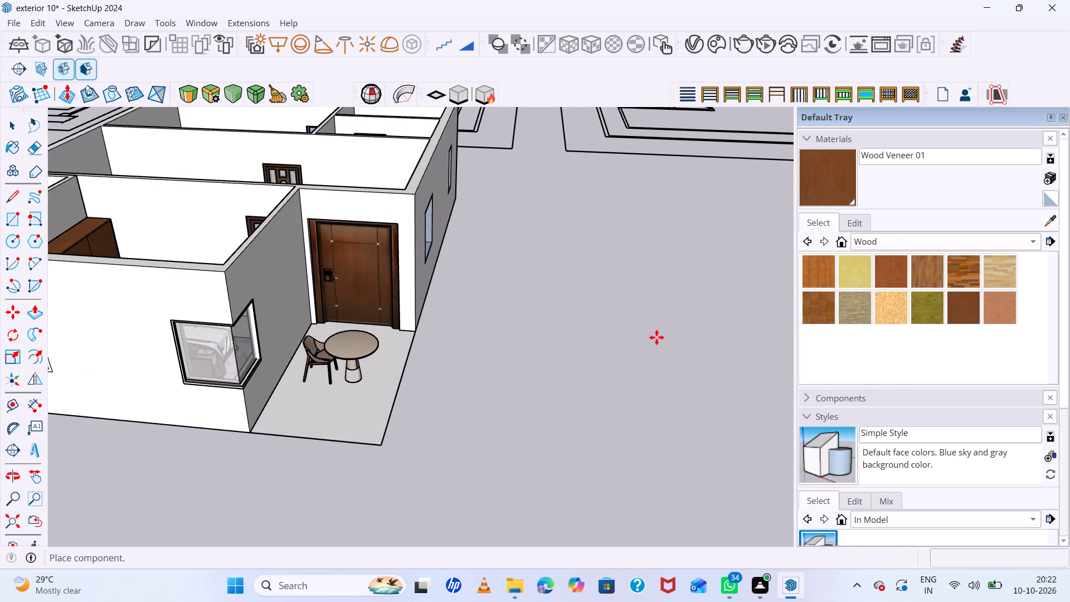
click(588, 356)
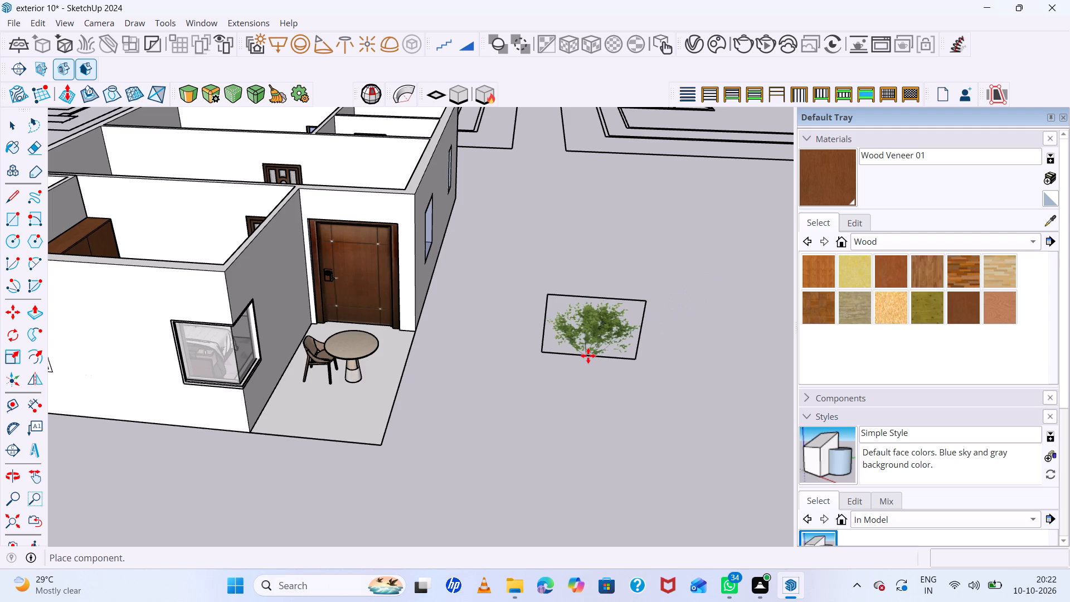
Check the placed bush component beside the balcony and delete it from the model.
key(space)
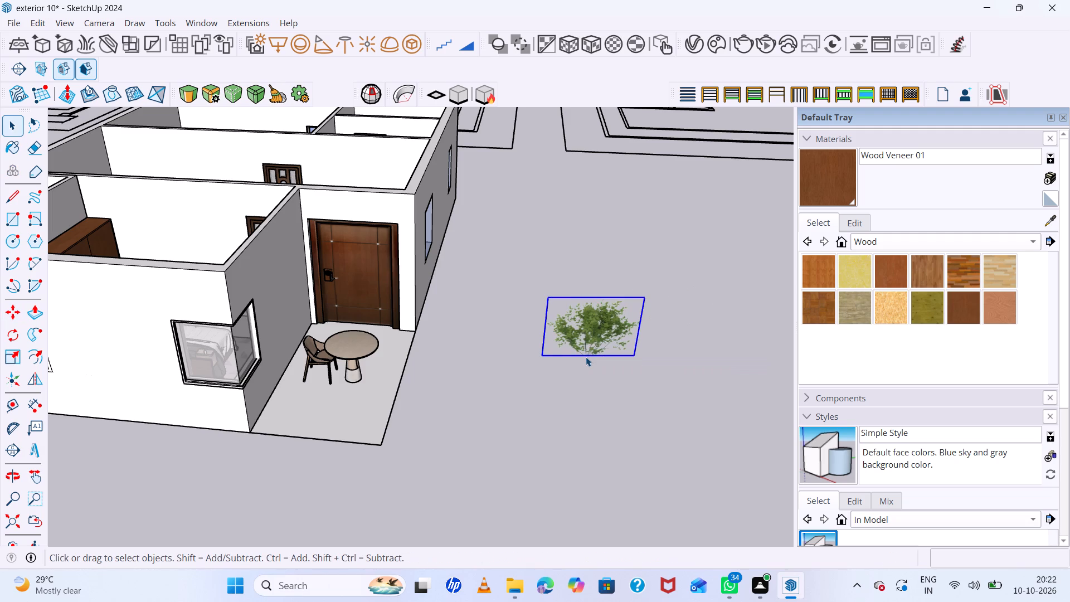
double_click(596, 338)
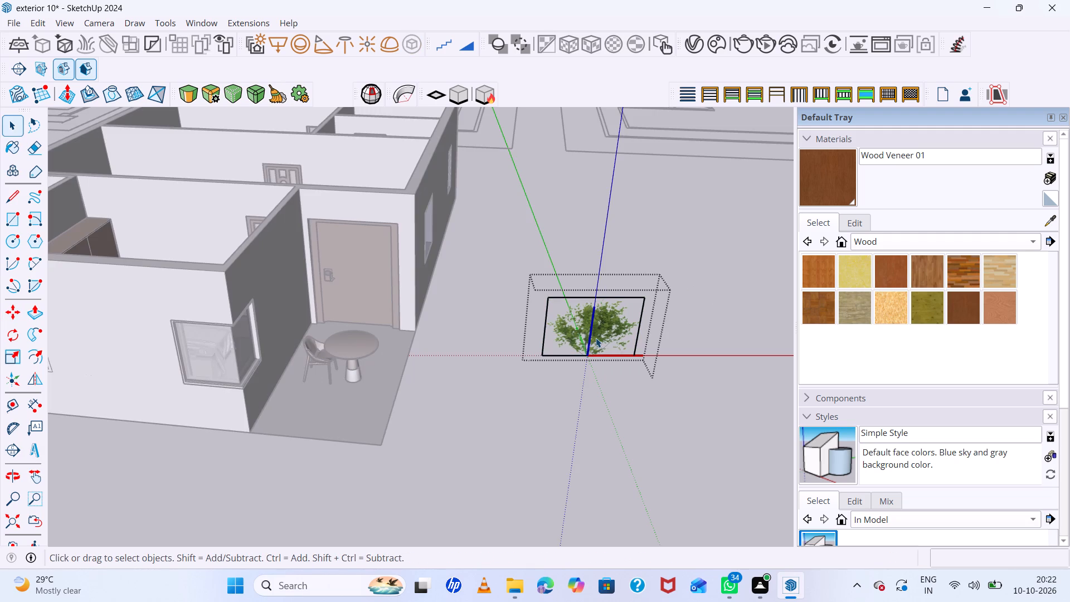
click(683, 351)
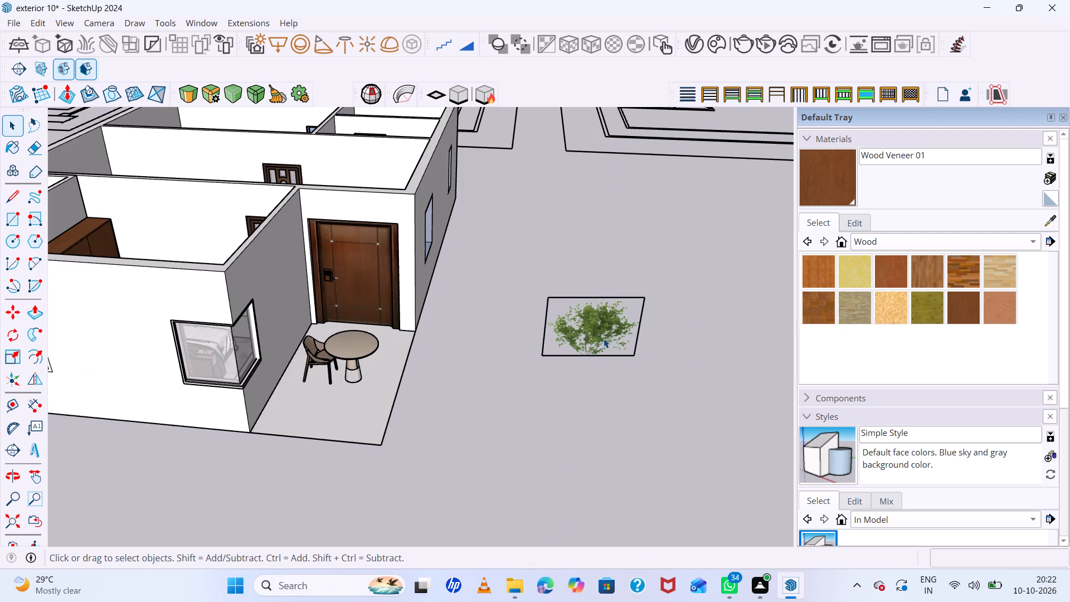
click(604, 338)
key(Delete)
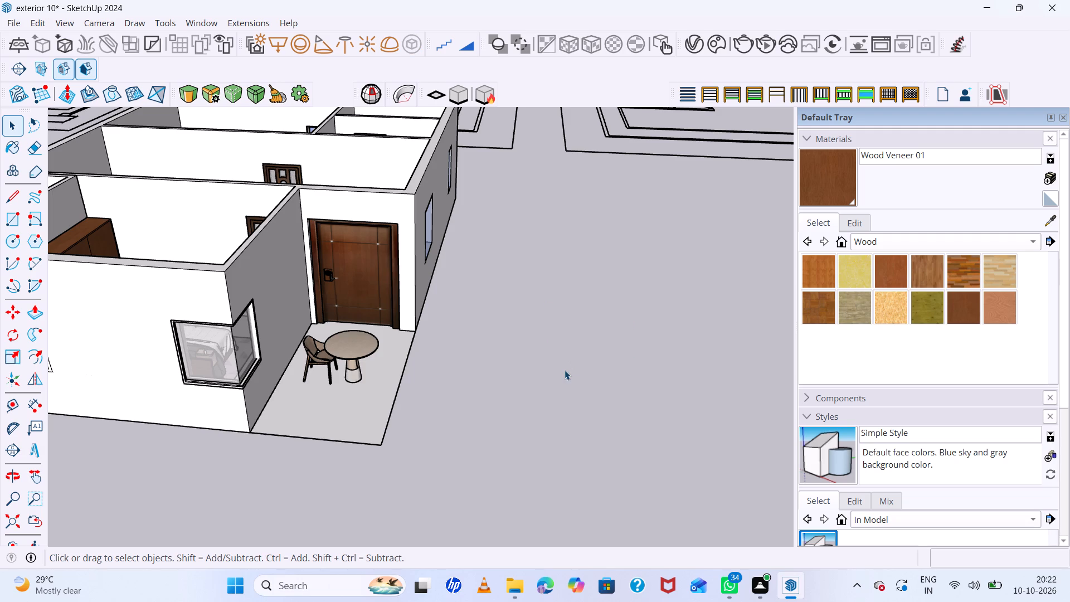
Reopen 3D Warehouse at its home page and search for "tress".
click(211, 23)
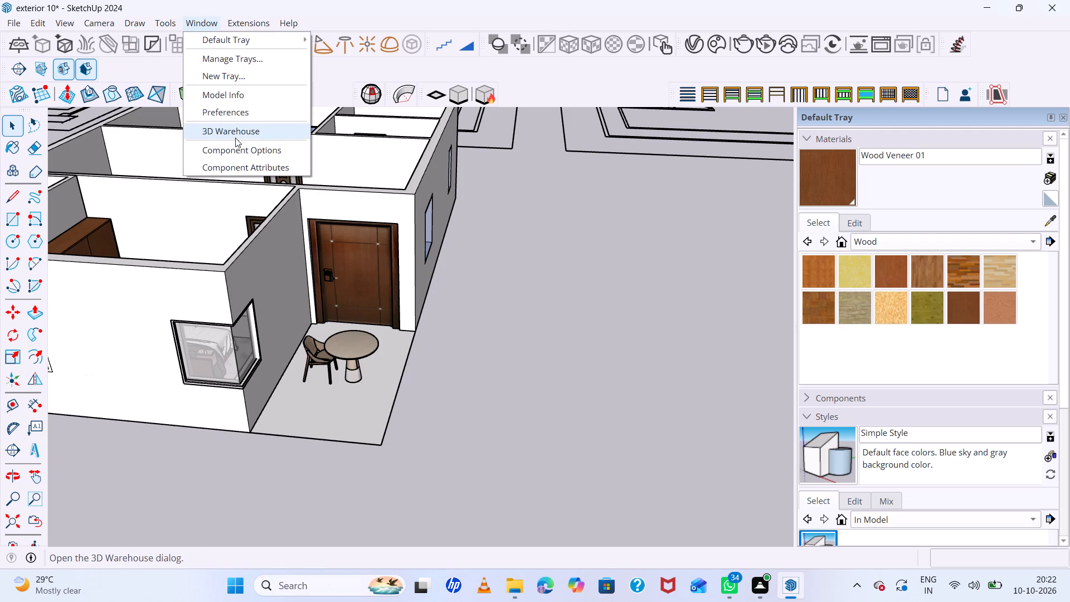
click(235, 134)
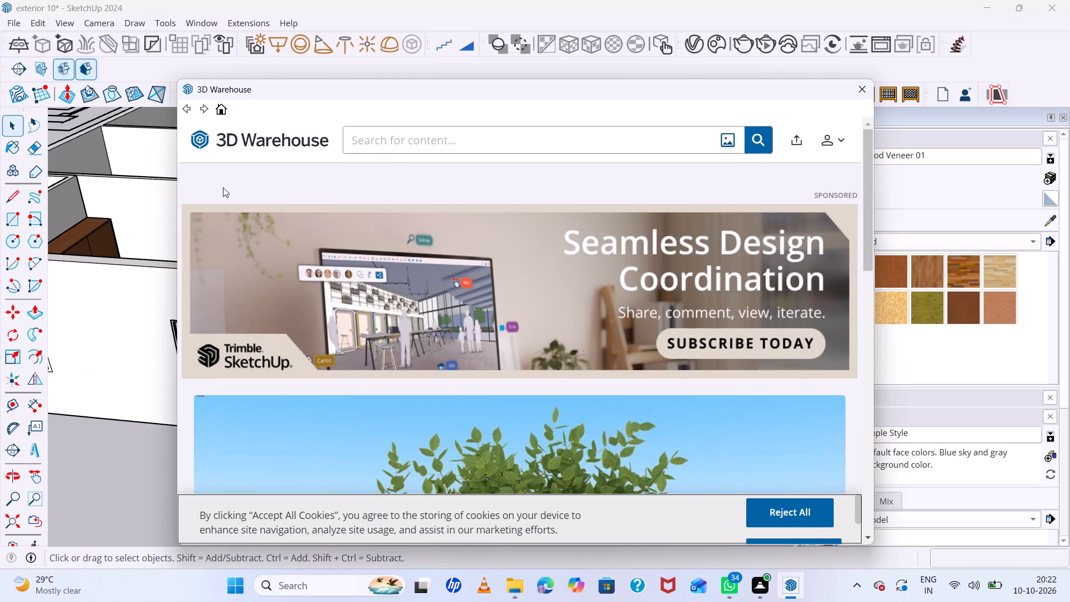
click(217, 110)
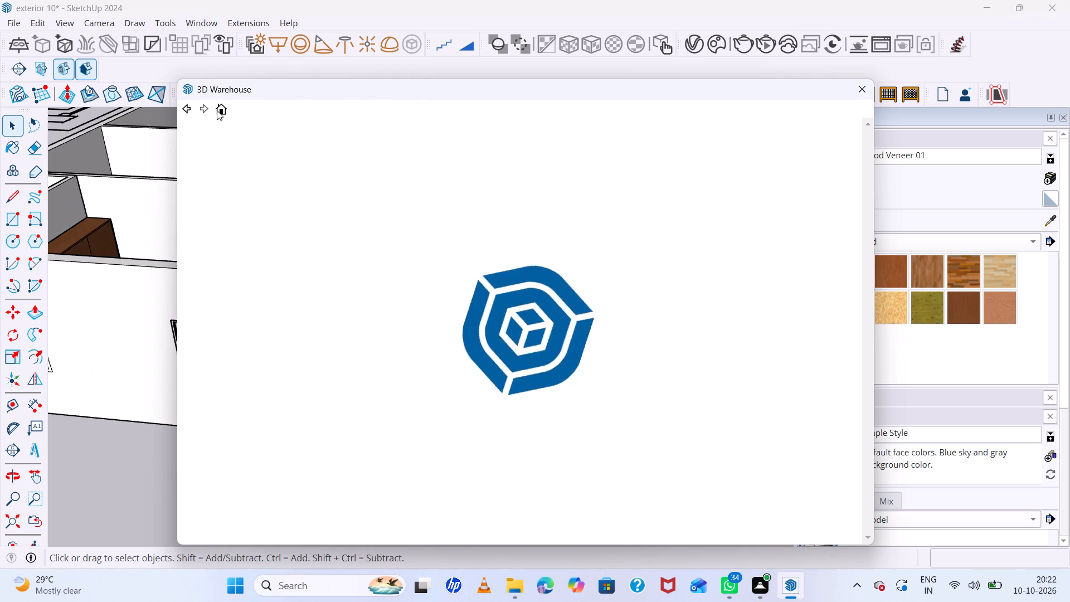
scroll(232, 250, down, 5)
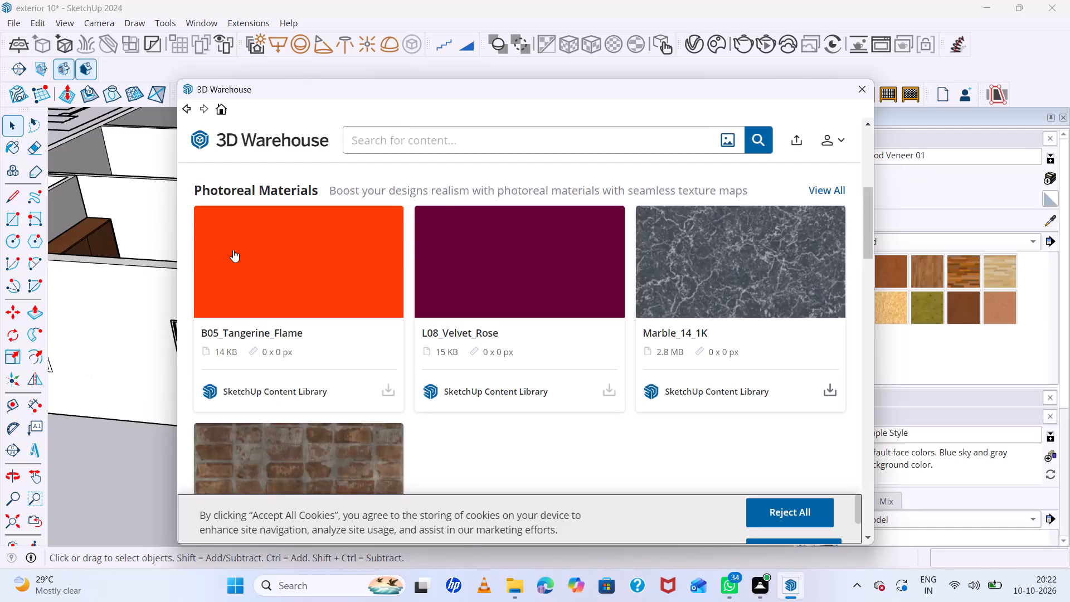
triple_click(378, 141)
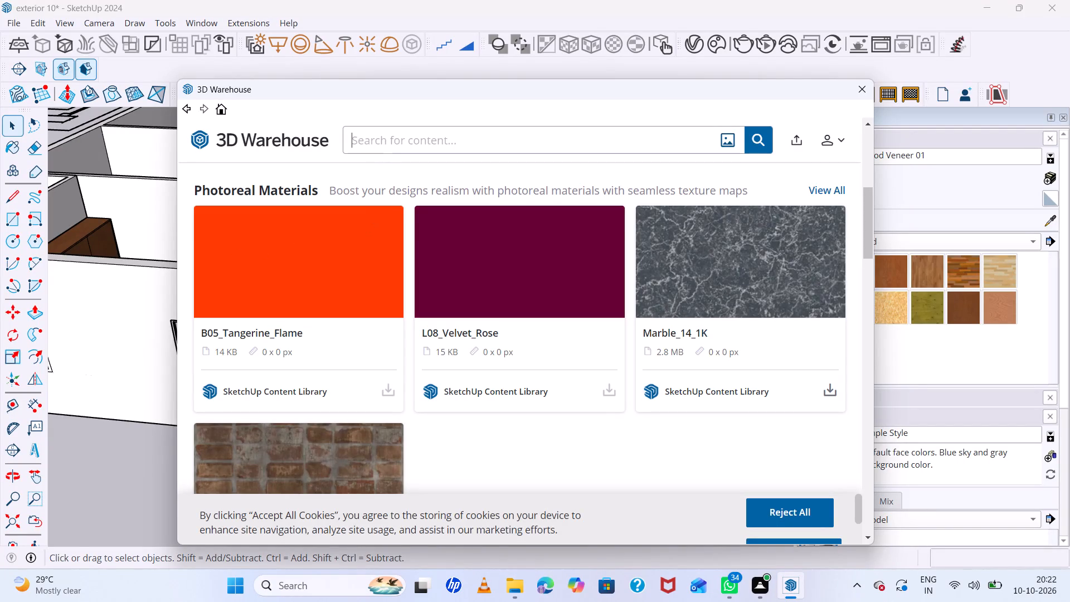
text(tress)
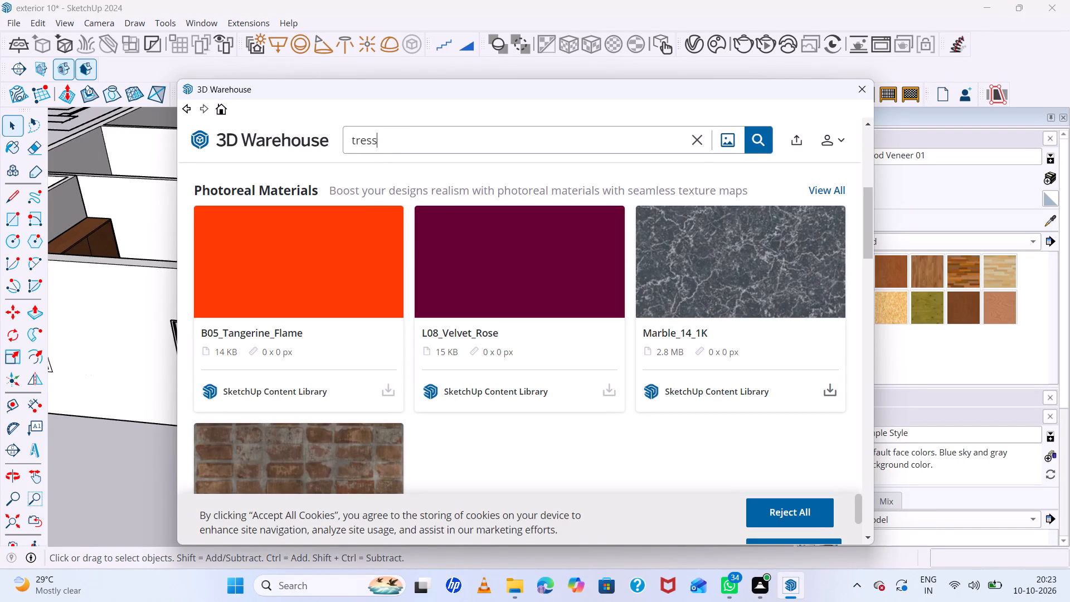
key(Return)
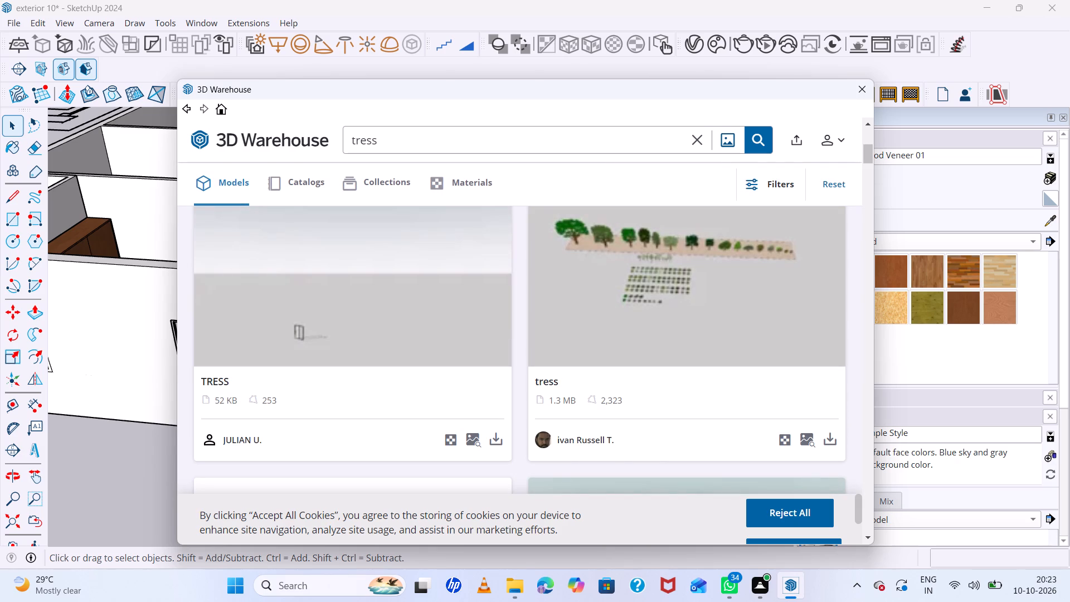
Browse the "tress" models in 3D Warehouse for a tree set that suits the house exterior.
scroll(519, 154, down, 4)
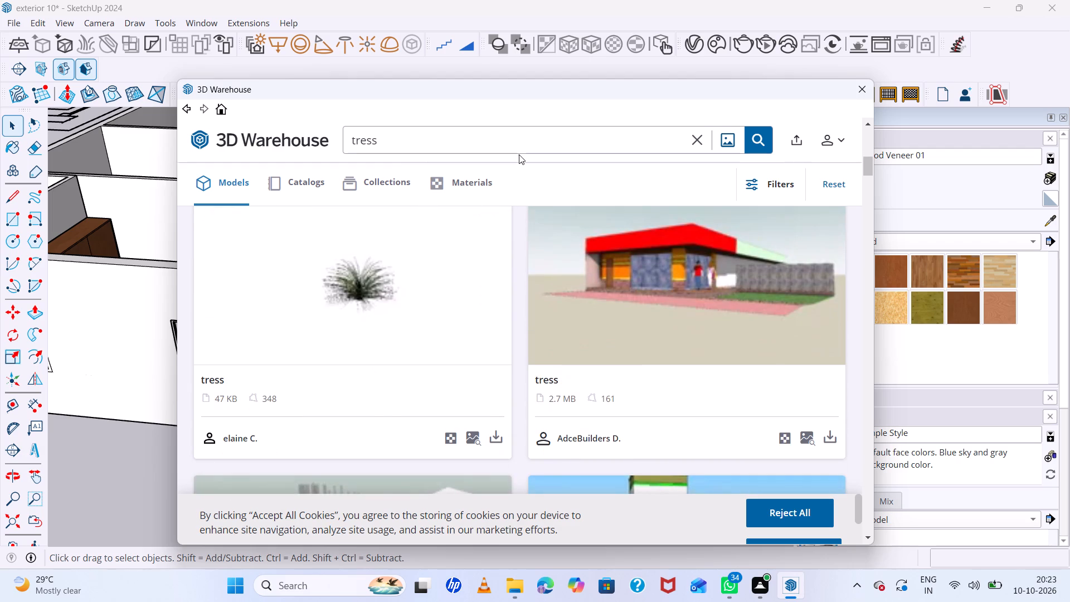
scroll(519, 154, down, 12)
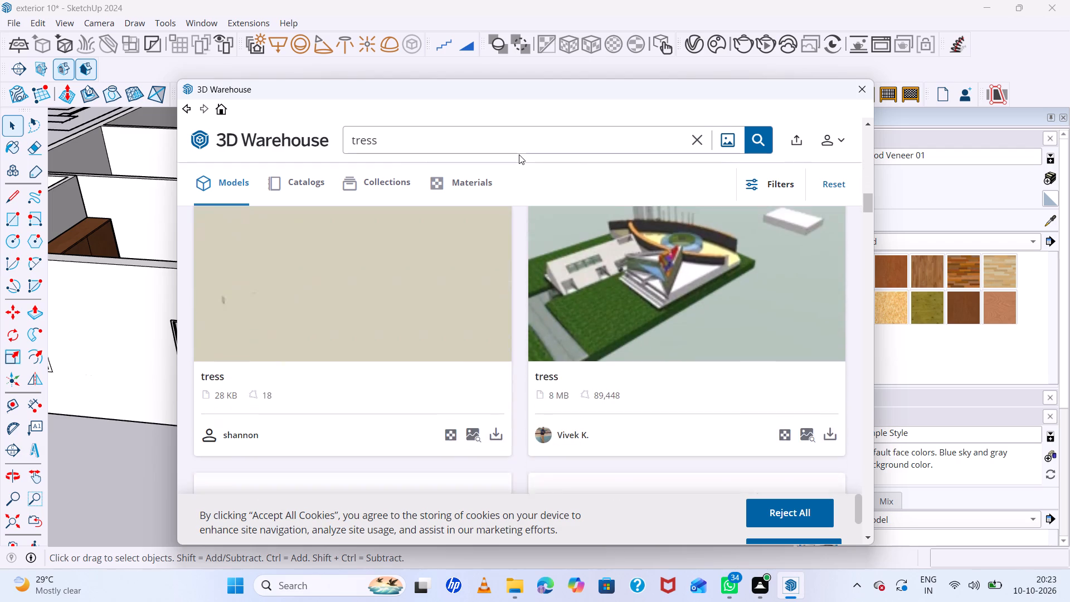
scroll(519, 154, down, 9)
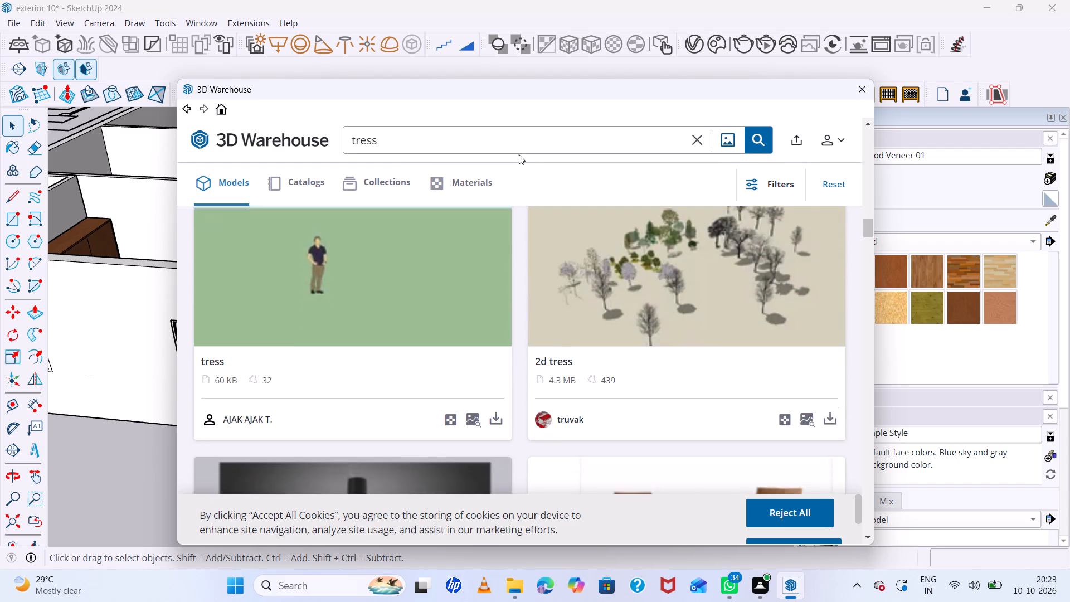
scroll(519, 154, down, 1)
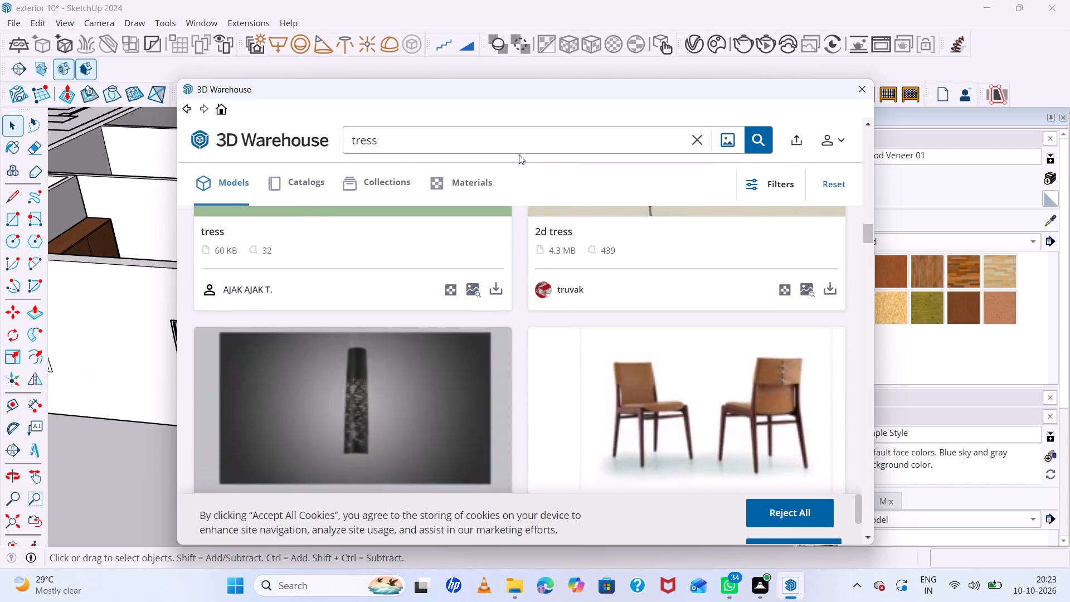
scroll(519, 154, down, 1)
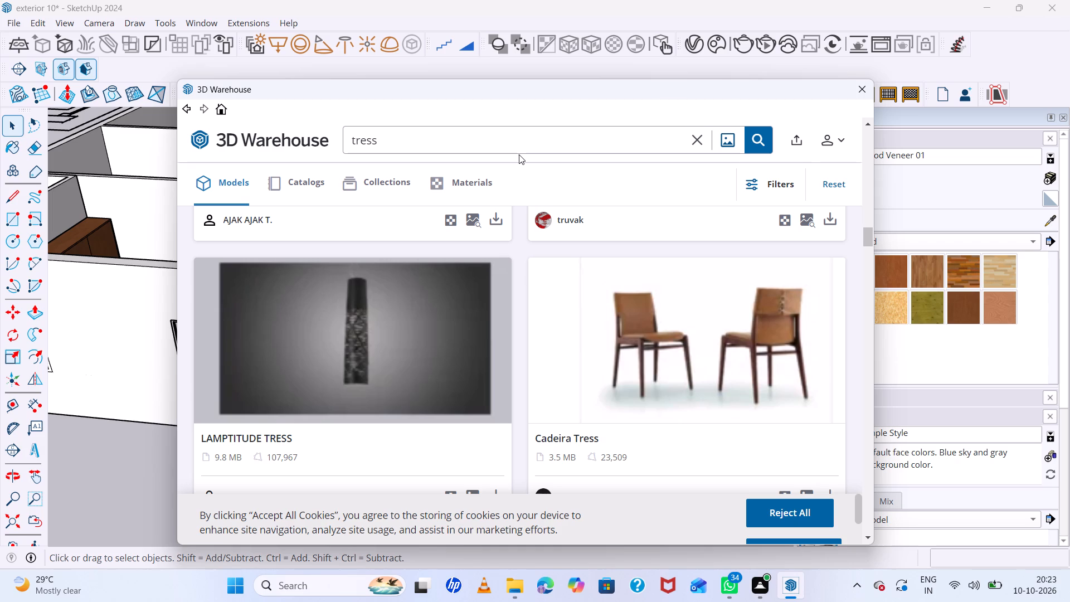
scroll(519, 155, down, 5)
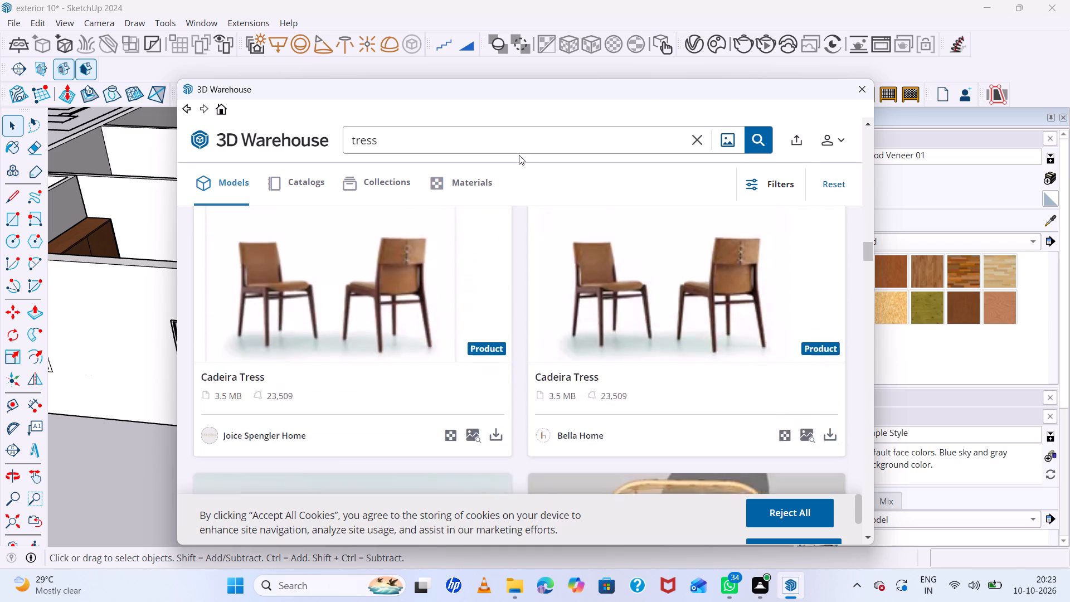
scroll(519, 155, down, 1)
scroll(519, 155, up, 16)
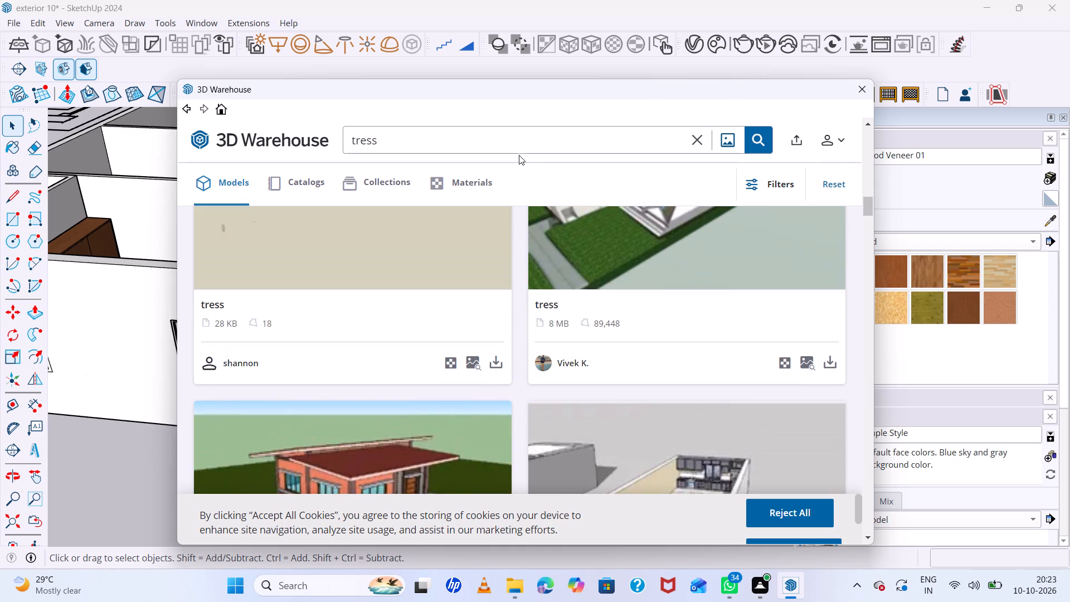
scroll(522, 156, up, 5)
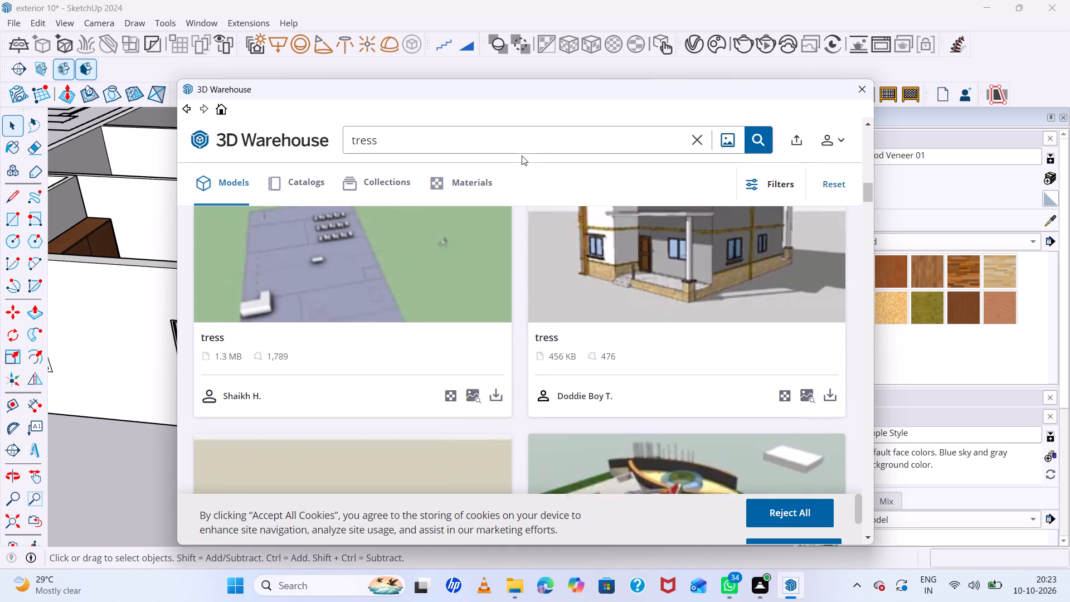
scroll(522, 156, down, 6)
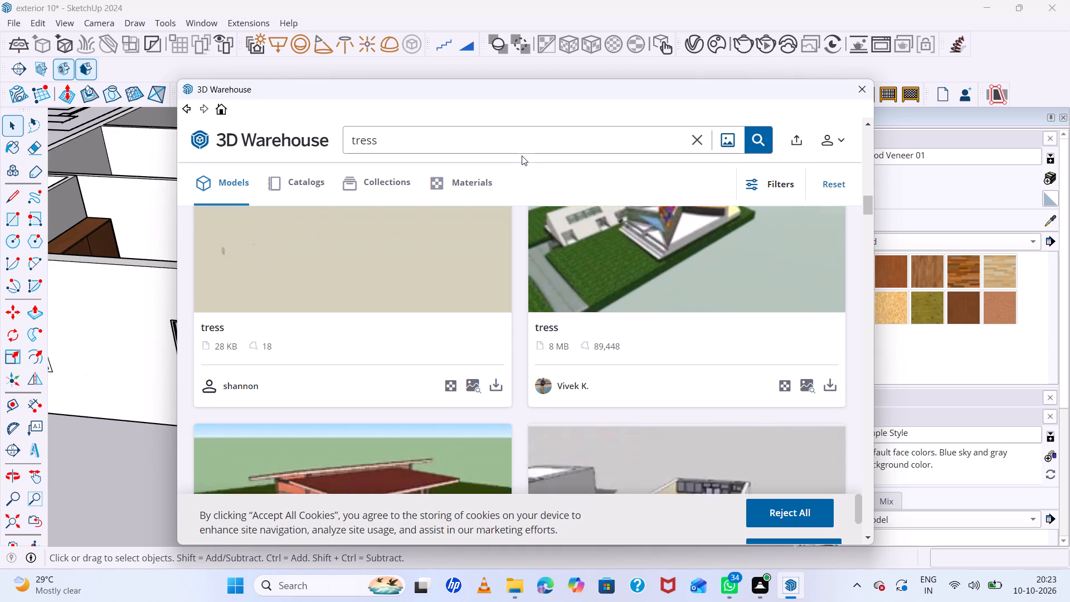
scroll(522, 156, down, 5)
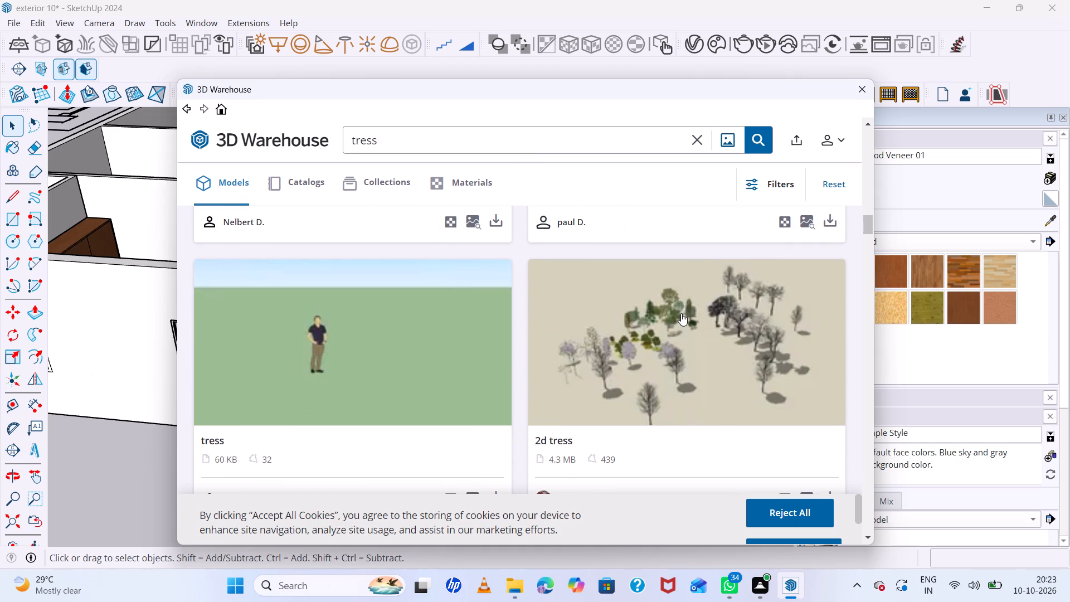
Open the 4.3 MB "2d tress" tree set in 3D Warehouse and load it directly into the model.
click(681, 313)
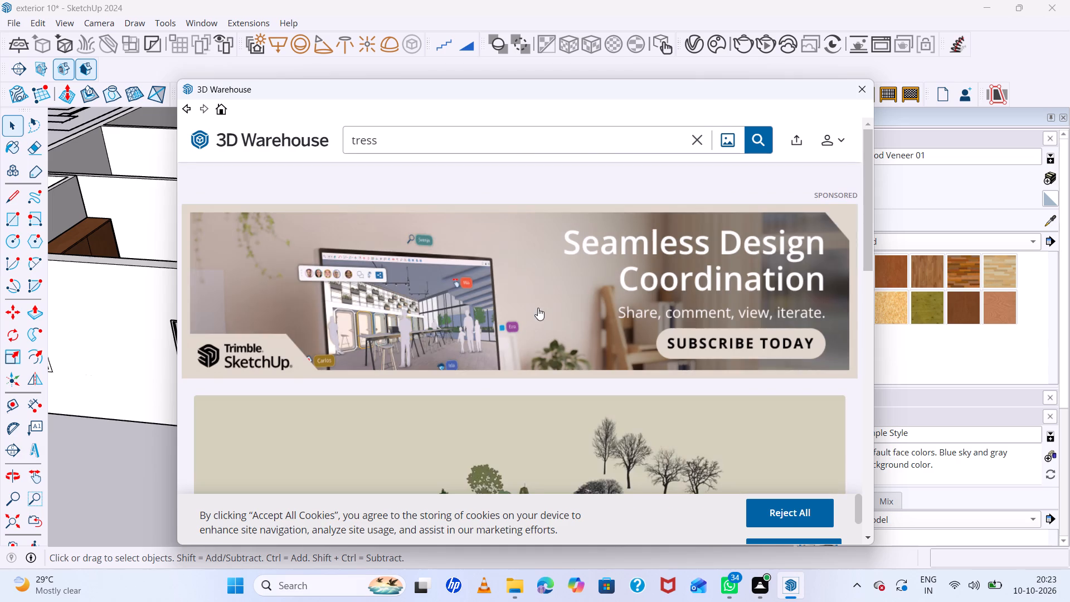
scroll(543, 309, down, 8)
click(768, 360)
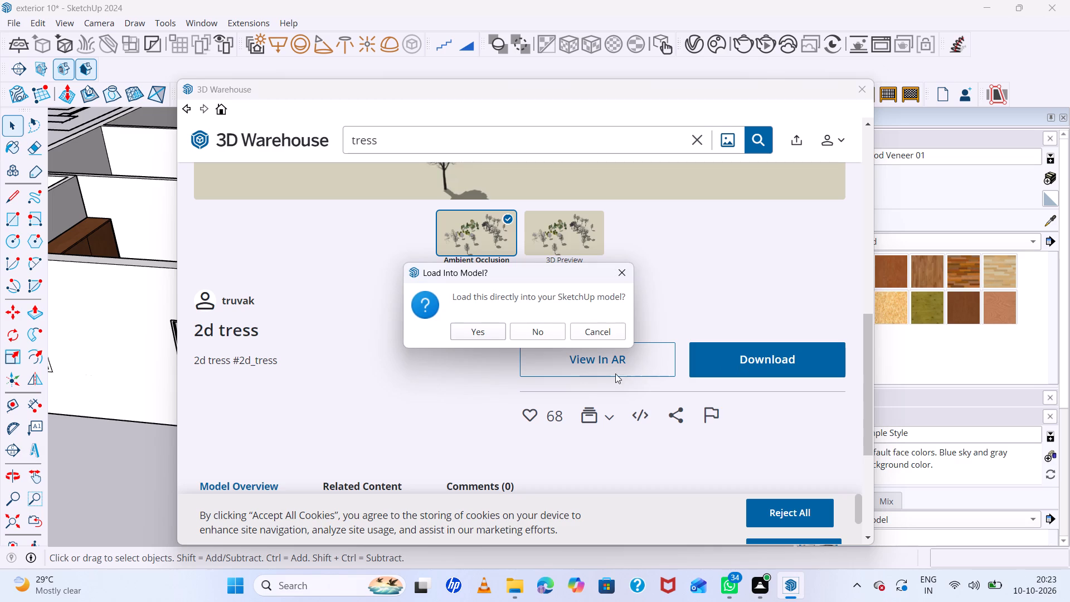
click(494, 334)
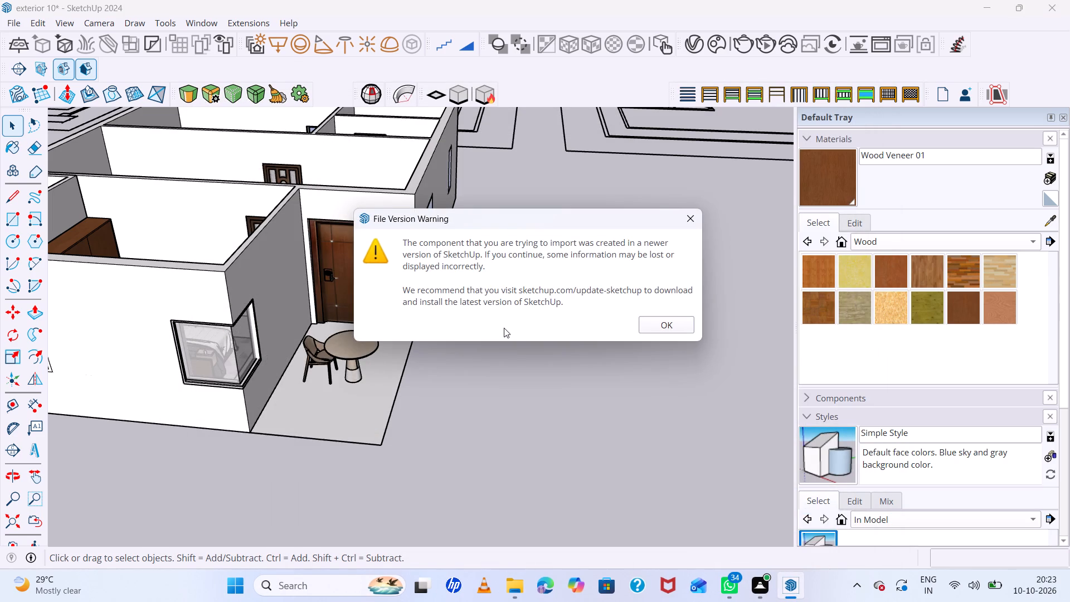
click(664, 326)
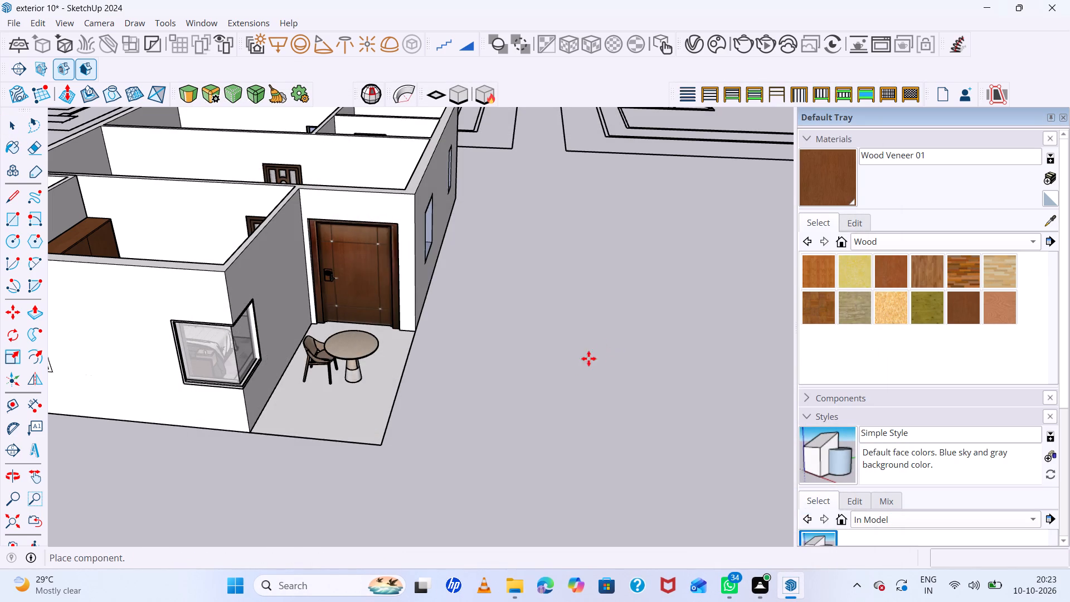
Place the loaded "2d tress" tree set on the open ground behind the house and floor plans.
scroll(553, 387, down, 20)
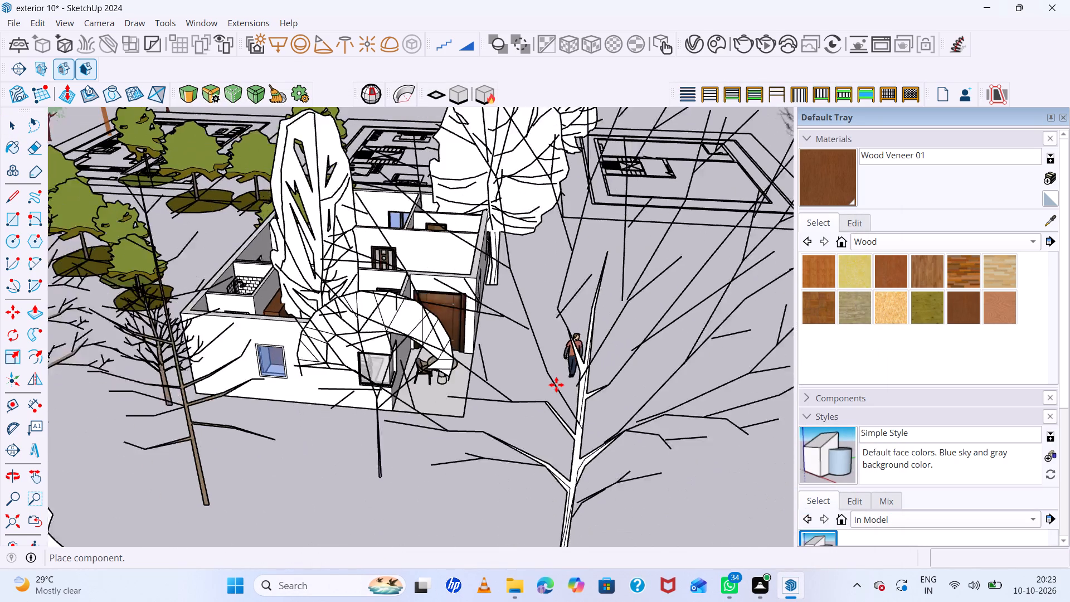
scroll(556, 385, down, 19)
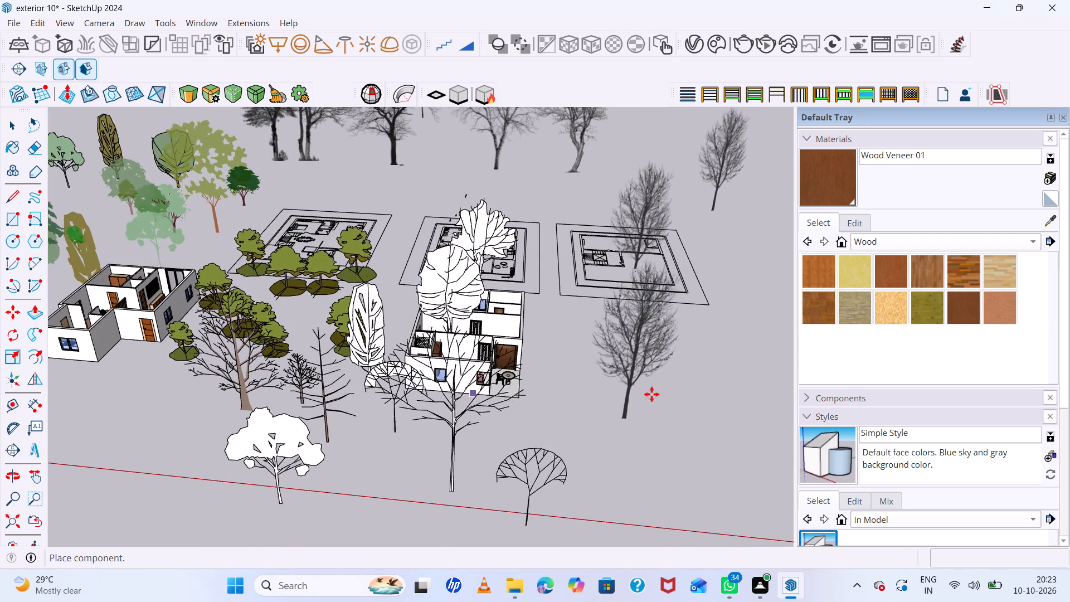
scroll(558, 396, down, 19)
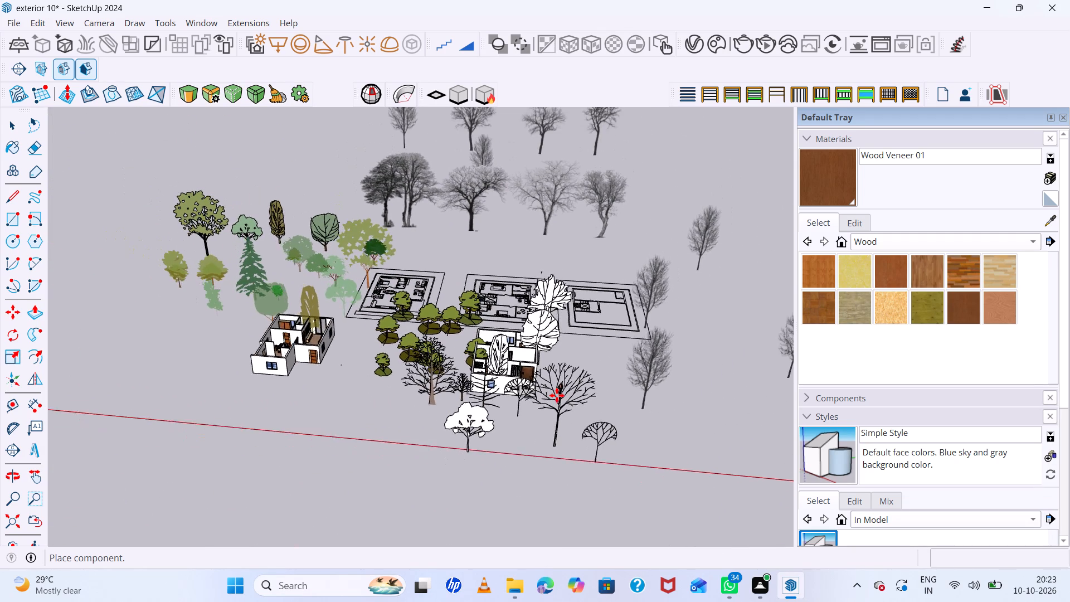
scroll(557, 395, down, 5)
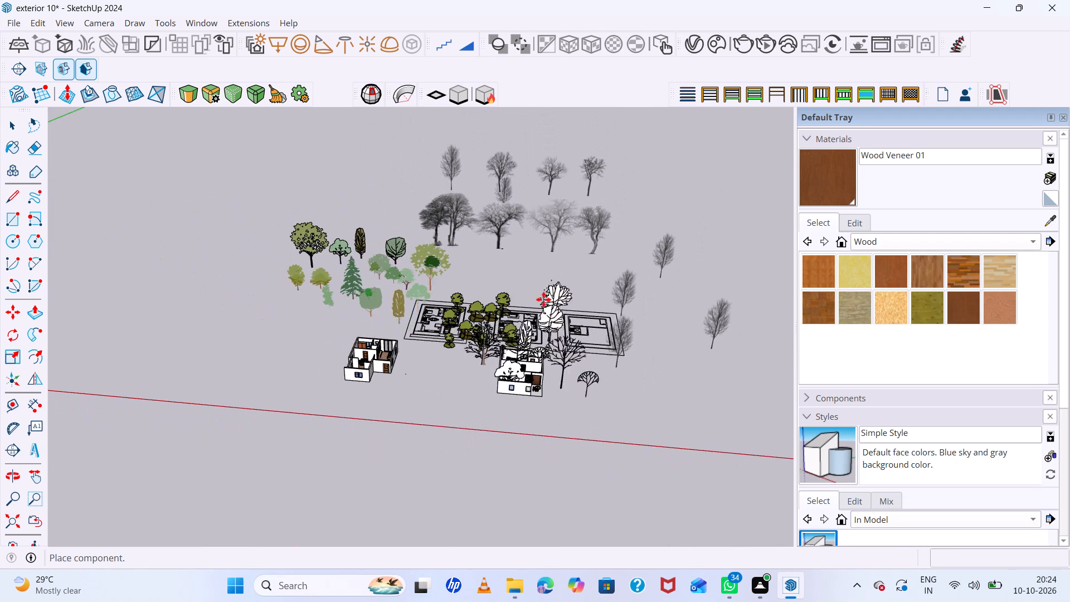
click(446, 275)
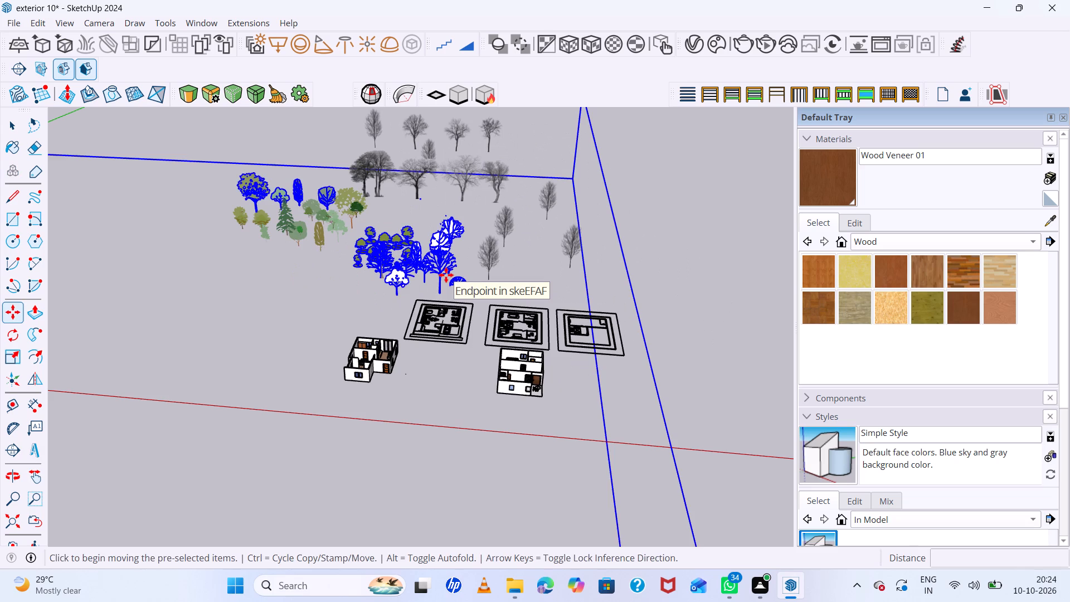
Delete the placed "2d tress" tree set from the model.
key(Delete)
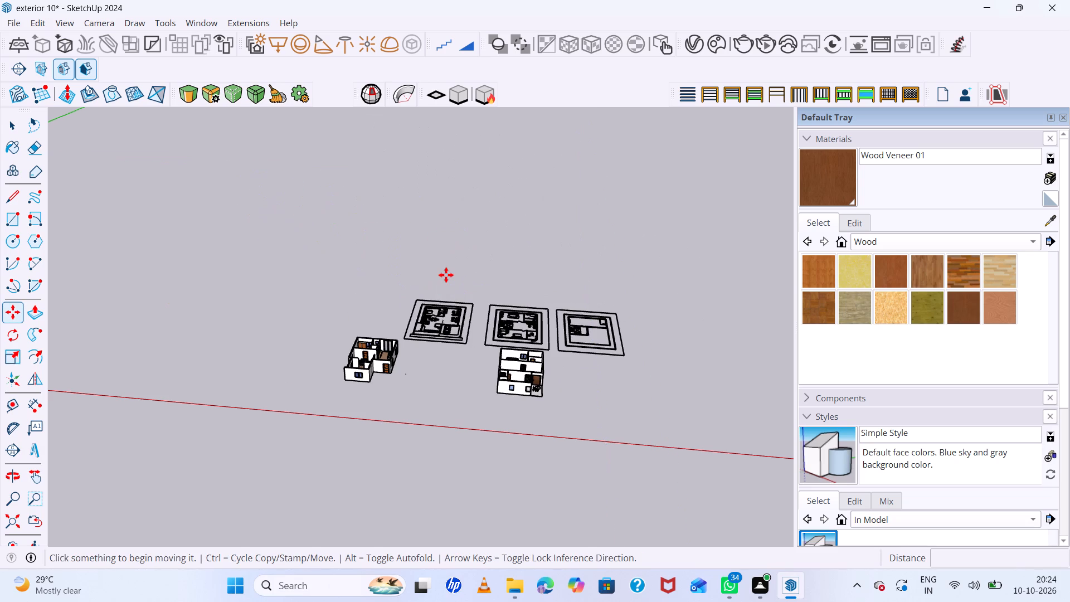
Reopen 3D Warehouse and search its models for "green tress".
scroll(533, 363, up, 20)
scroll(533, 363, up, 4)
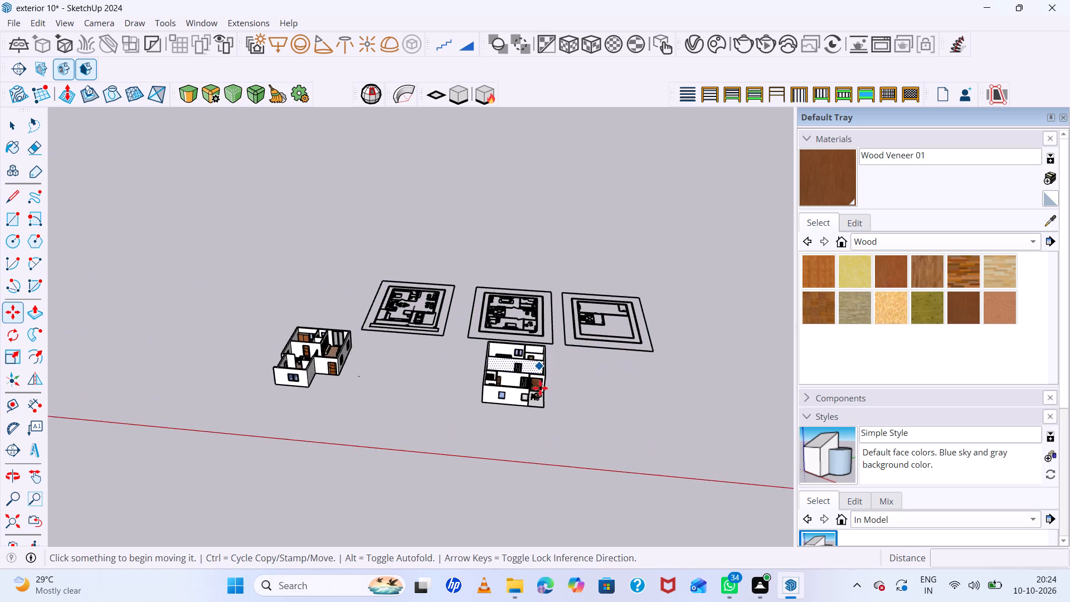
scroll(540, 388, up, 20)
scroll(540, 388, up, 9)
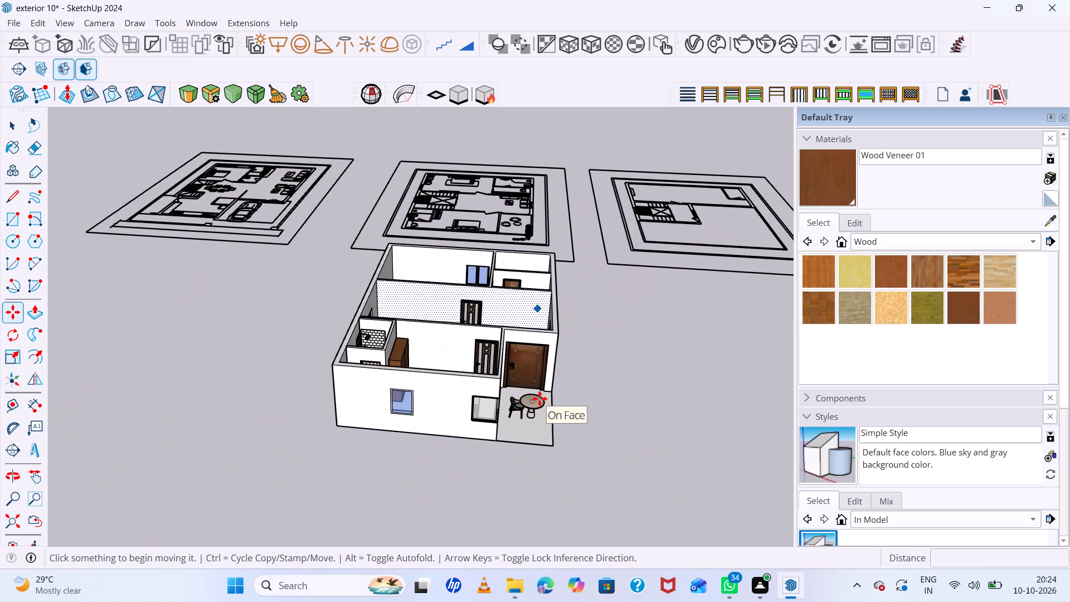
scroll(539, 399, up, 7)
middle_drag(539, 399, 541, 426)
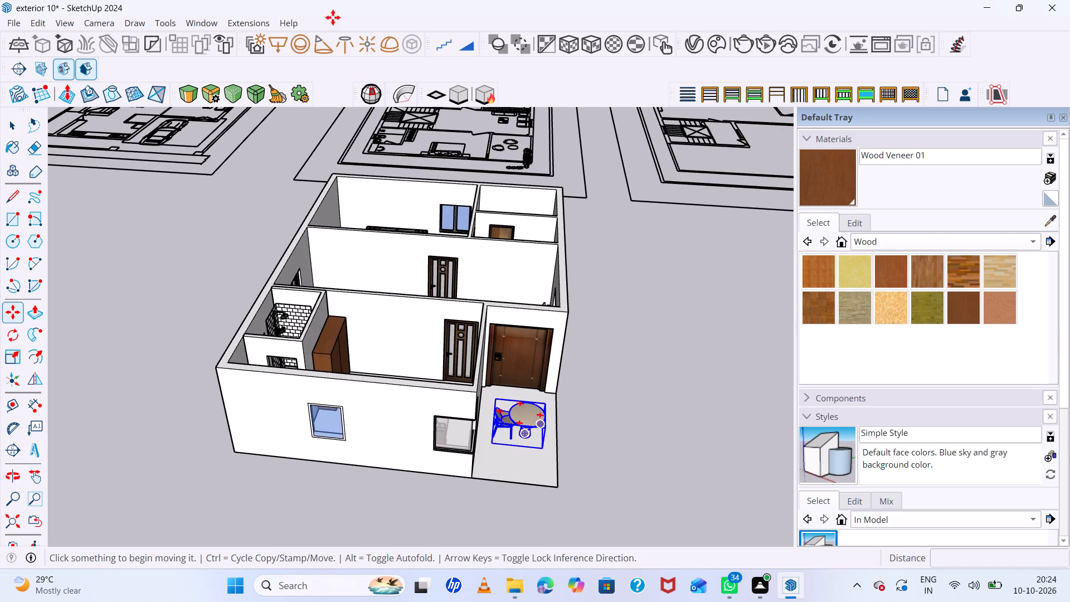
click(207, 22)
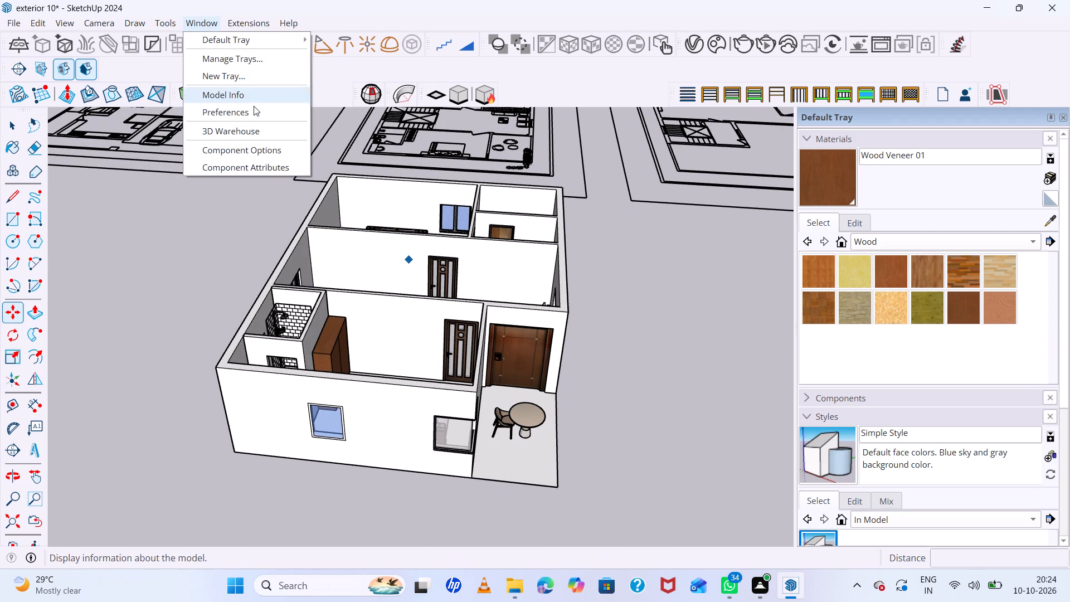
click(249, 128)
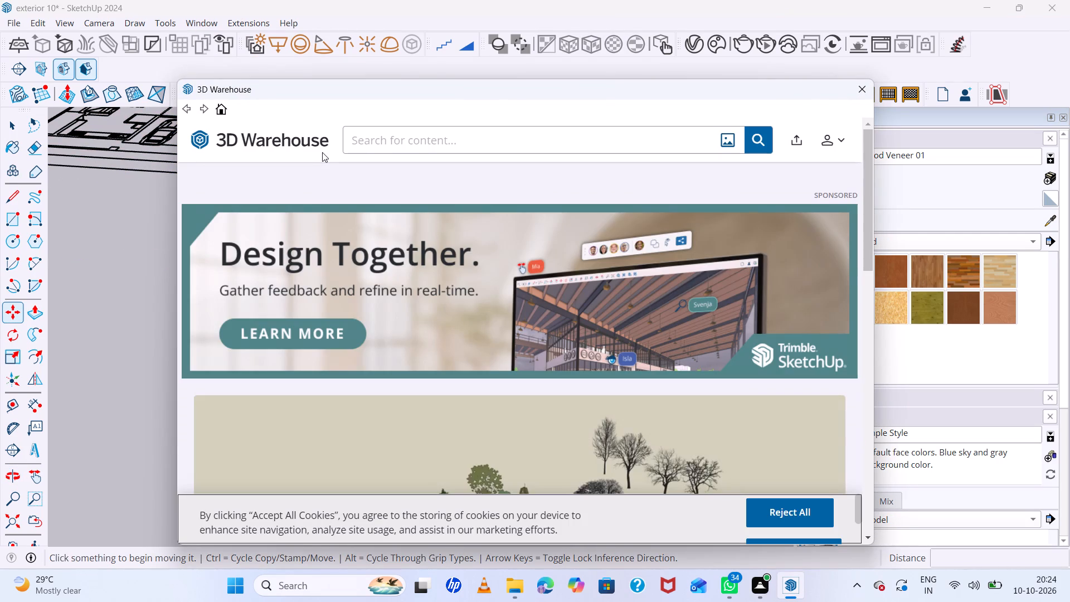
click(376, 133)
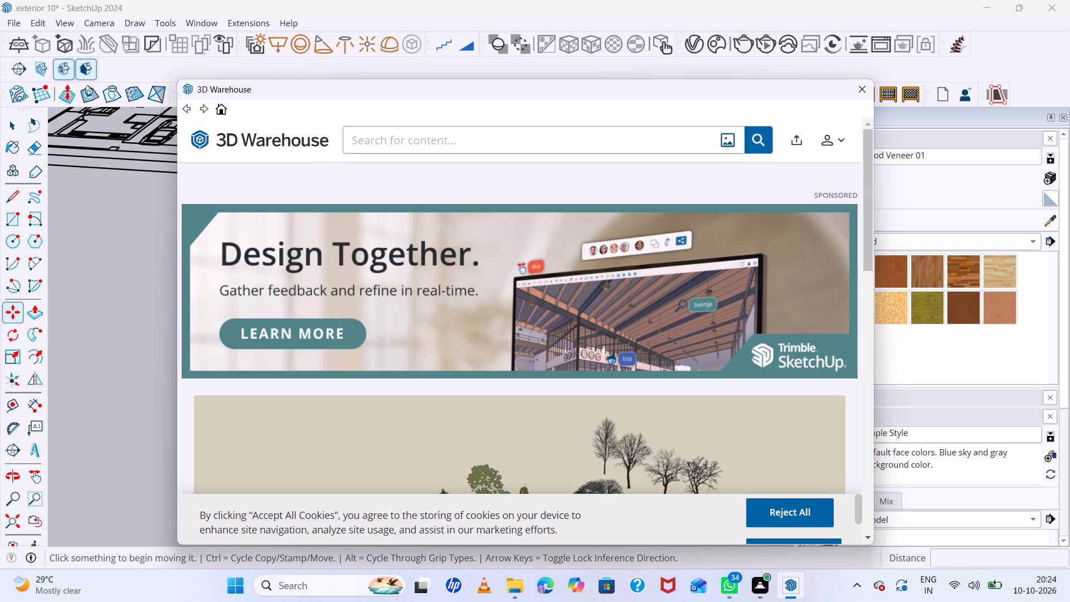
text(gr)
key(e)
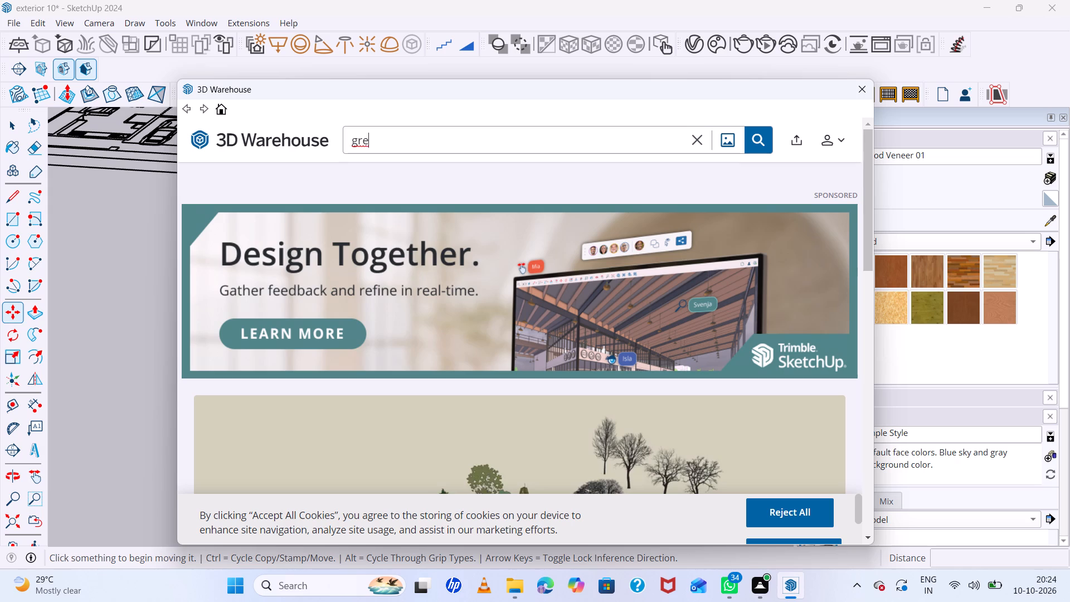
text(nn)
key(BackSpace)
key(BackSpace)
key(BackSpace)
text(een)
key(space)
text(tr)
key(s)
key(BackSpace)
text(ess)
key(Return)
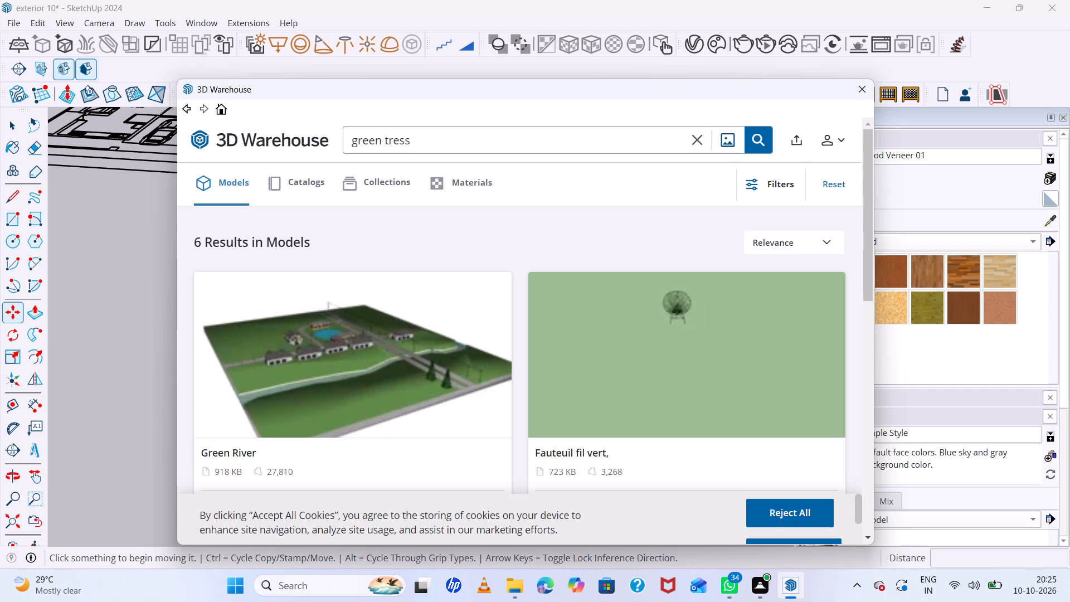
Browse the "green tress" models for a green tree that suits the house exterior.
scroll(480, 252, down, 3)
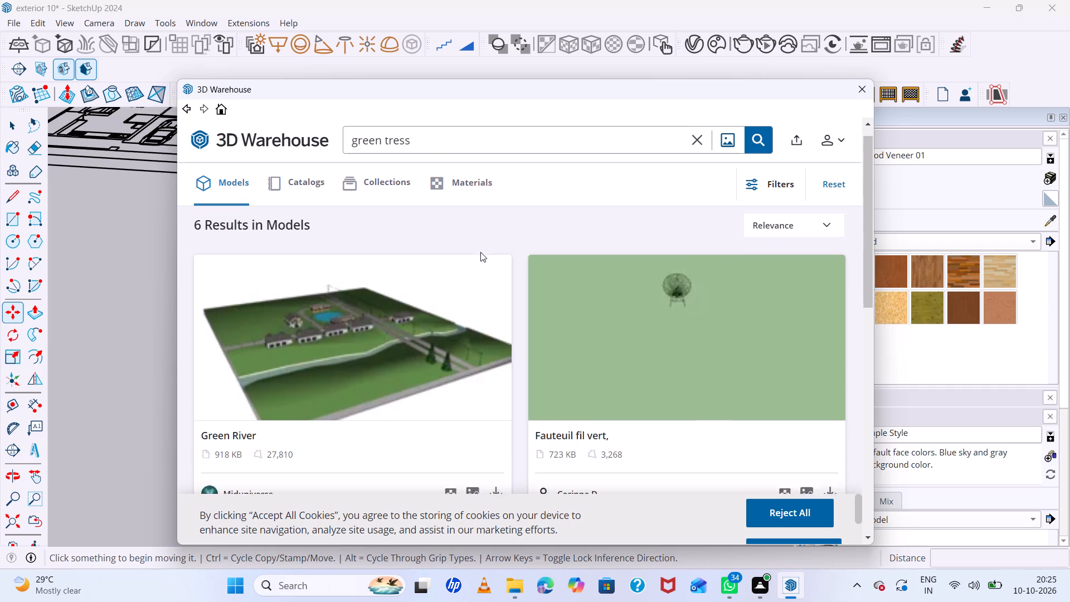
scroll(480, 252, down, 8)
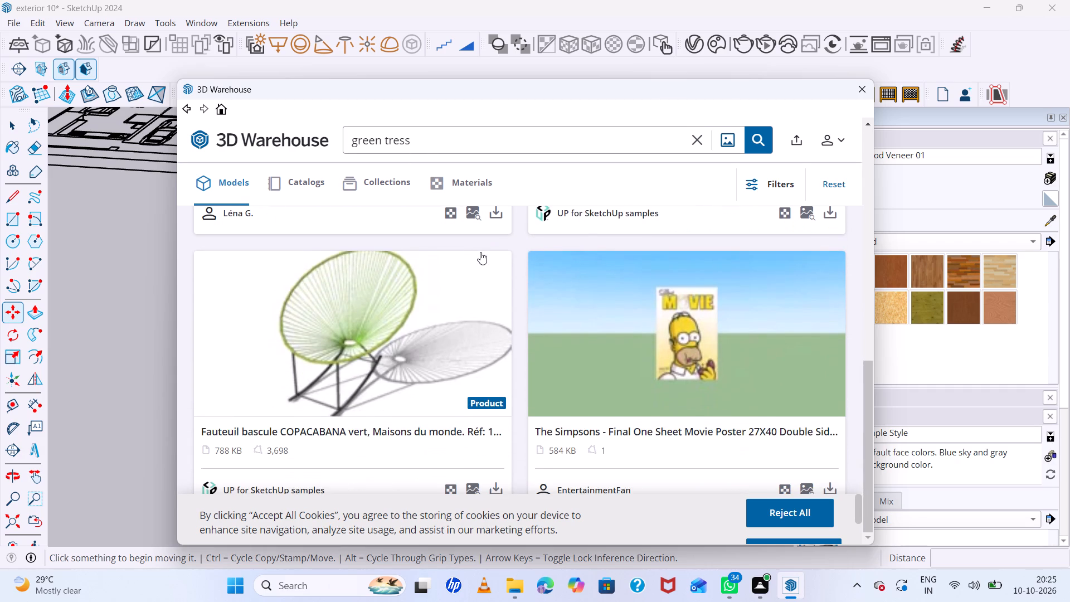
scroll(480, 252, down, 4)
scroll(548, 283, down, 4)
scroll(483, 284, up, 3)
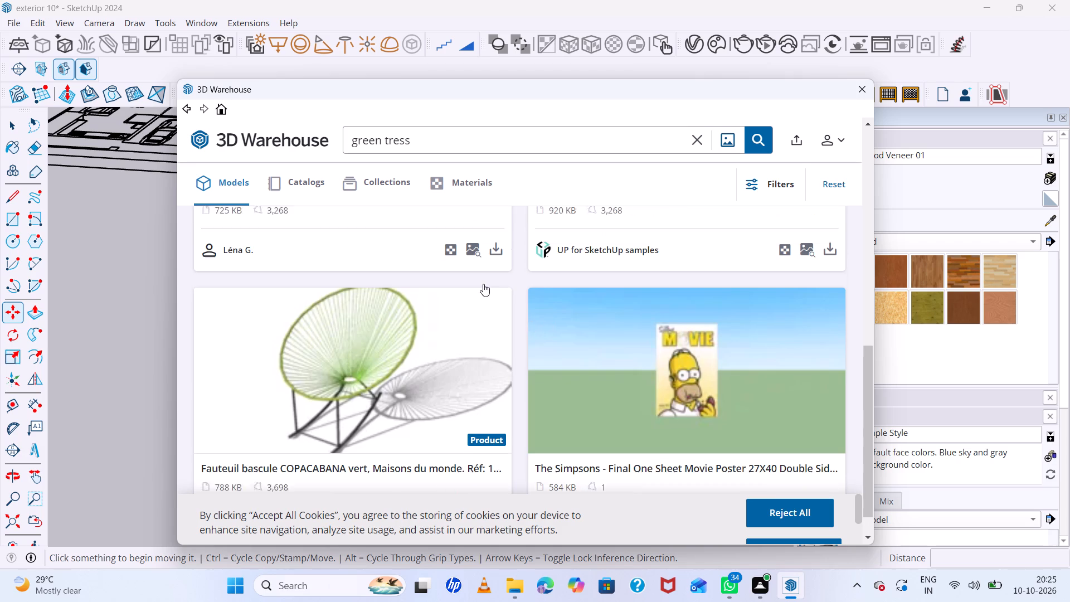
scroll(483, 284, up, 3)
Shorten the 3D Warehouse search term to "tress" and run the search again.
click(479, 142)
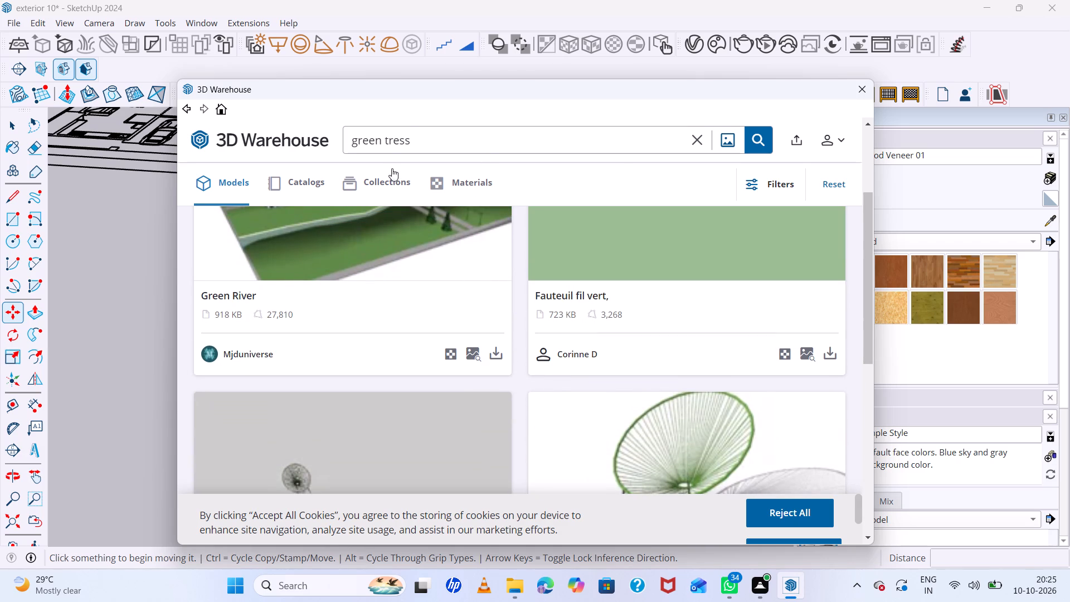
click(390, 142)
click(384, 145)
key(BackSpace)
key(BackSpace)
key(BackSpace)
key(BackSpace)
key(BackSpace)
key(BackSpace)
key(BackSpace)
key(BackSpace)
key(BackSpace)
key(BackSpace)
key(BackSpace)
key(BackSpace)
key(BackSpace)
key(BackSpace)
key(BackSpace)
key(Return)
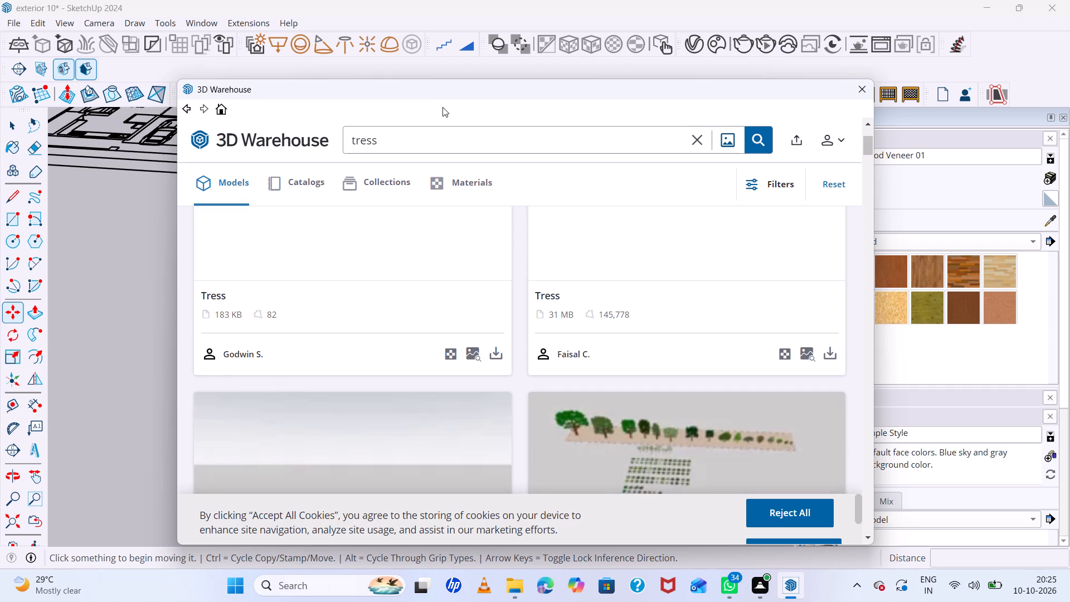
Browse the "tress" models in 3D Warehouse for a tree that suits the house exterior.
scroll(646, 130, down, 5)
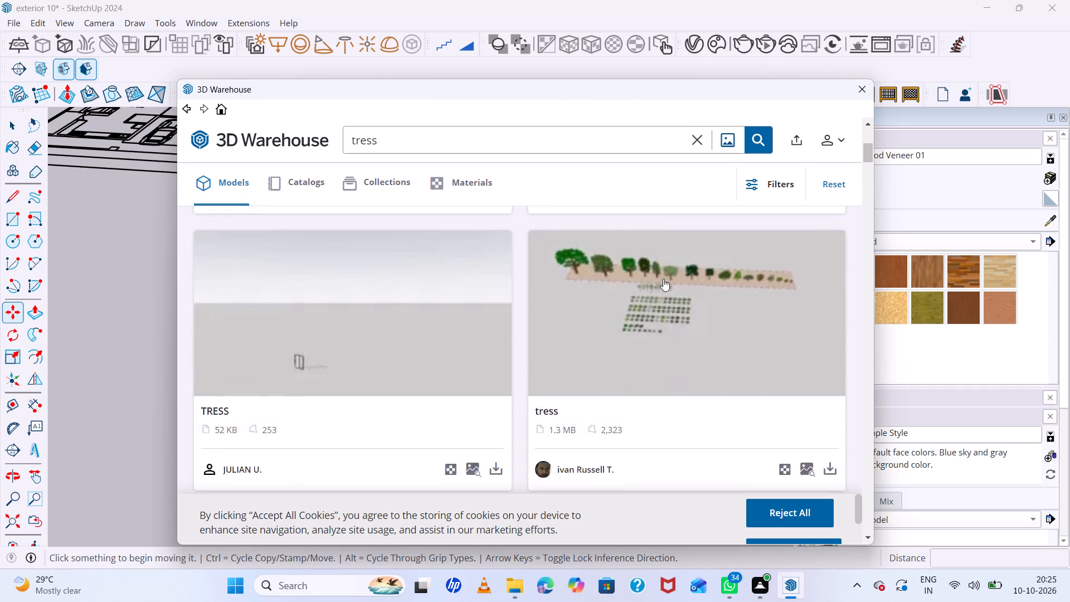
scroll(663, 280, down, 19)
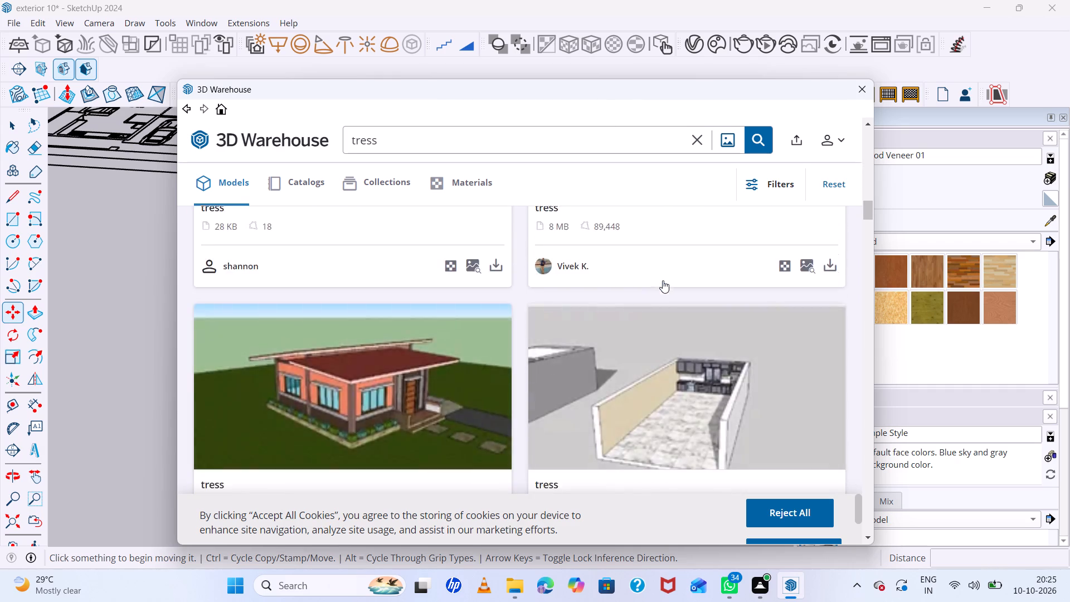
scroll(663, 280, down, 15)
scroll(663, 280, down, 6)
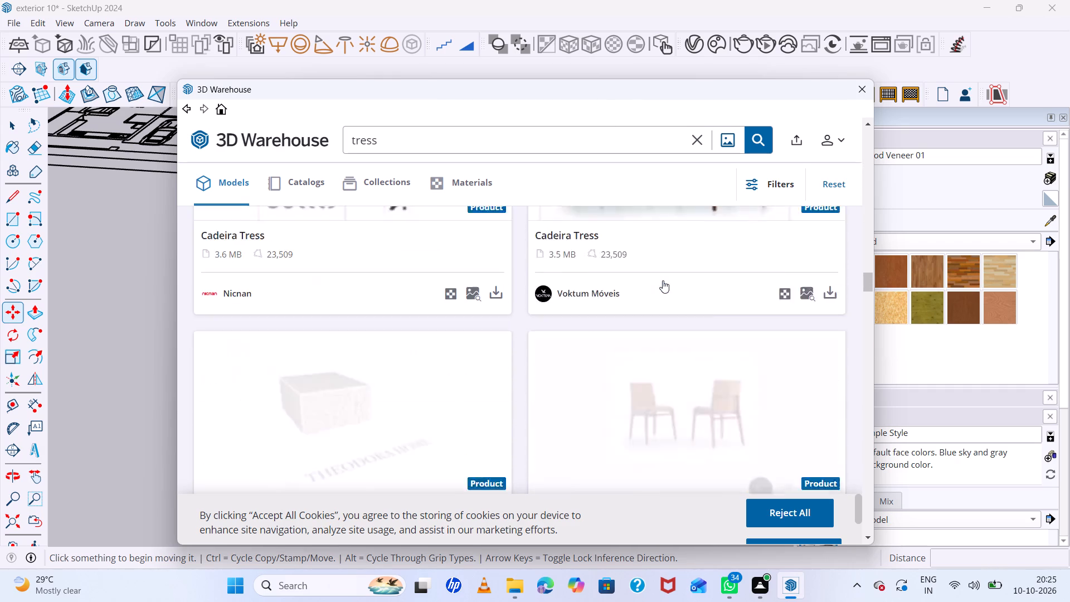
scroll(663, 280, down, 19)
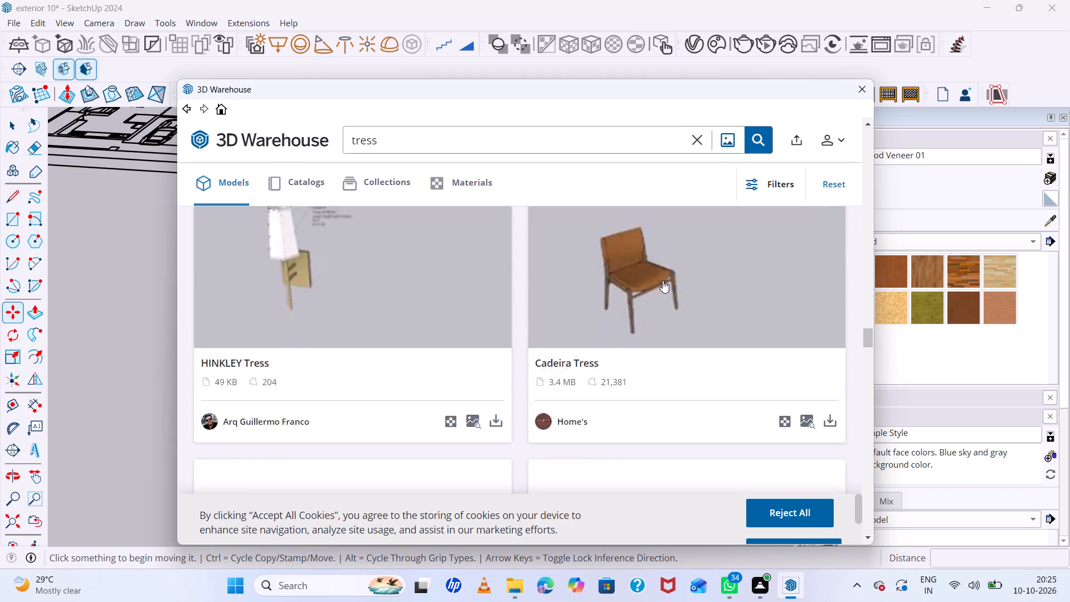
scroll(663, 280, down, 18)
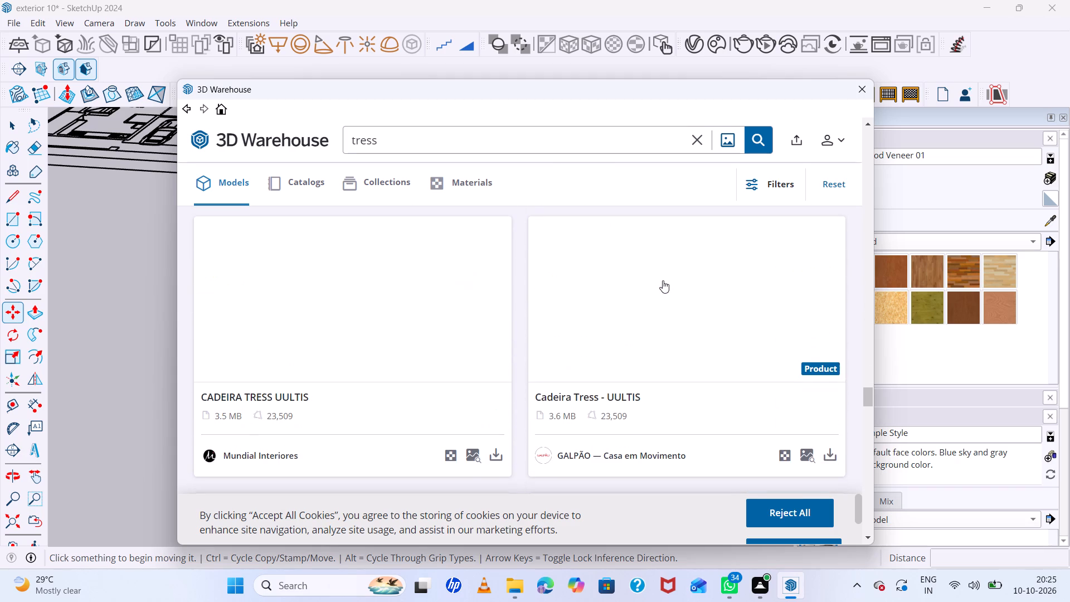
scroll(663, 280, down, 6)
scroll(663, 280, up, 5)
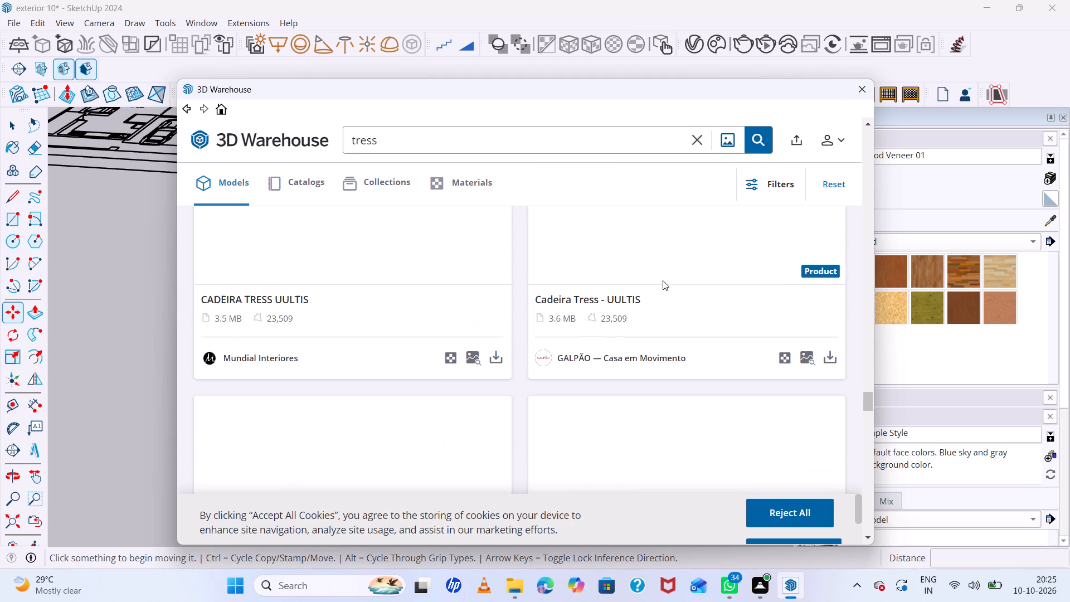
scroll(663, 280, down, 3)
scroll(663, 280, up, 3)
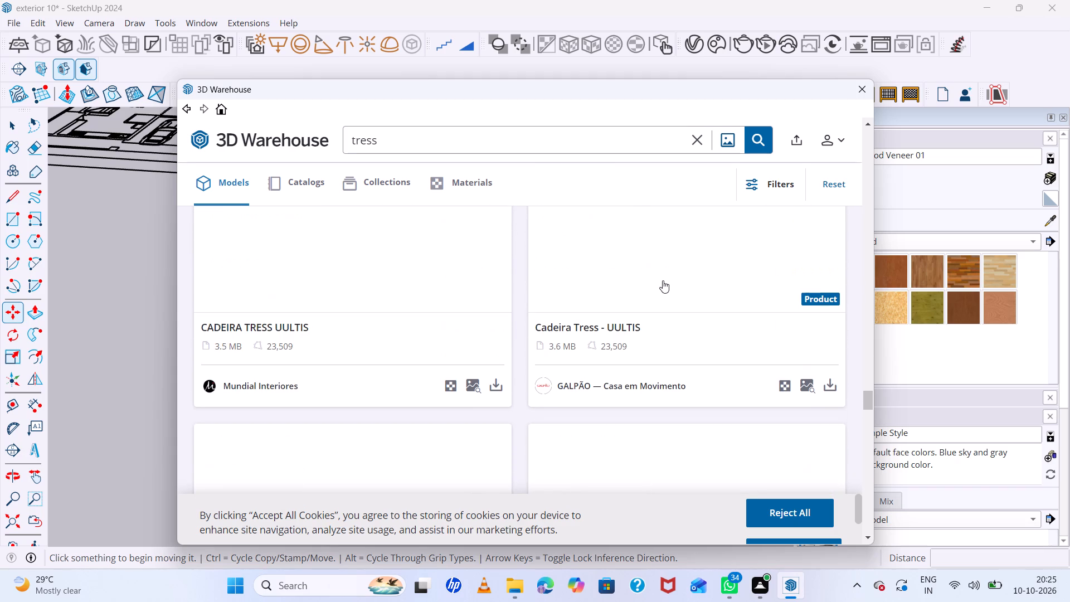
scroll(663, 280, down, 4)
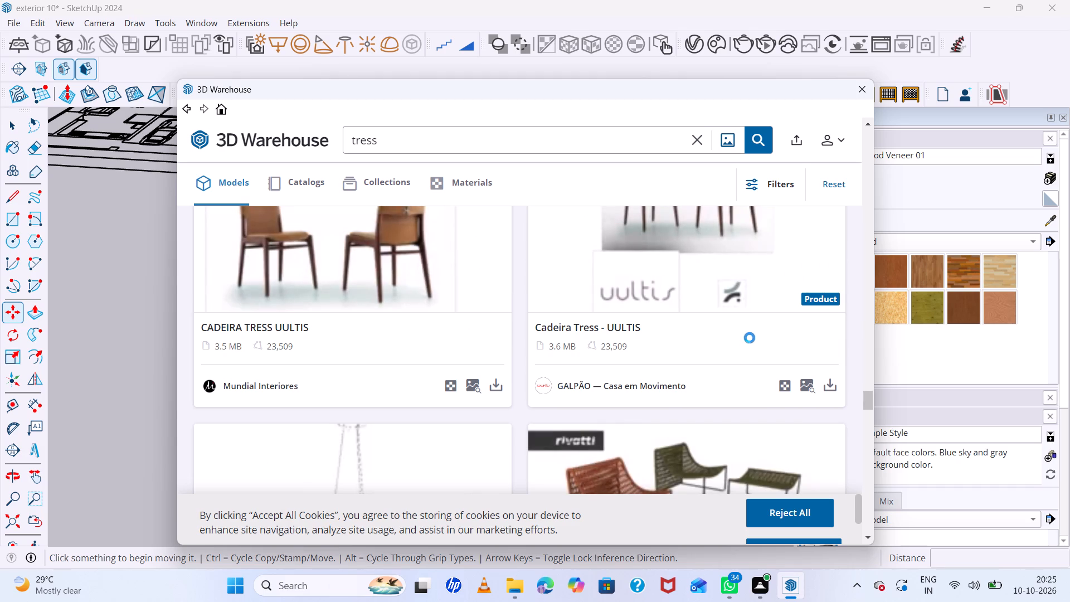
scroll(743, 347, down, 5)
scroll(685, 351, down, 2)
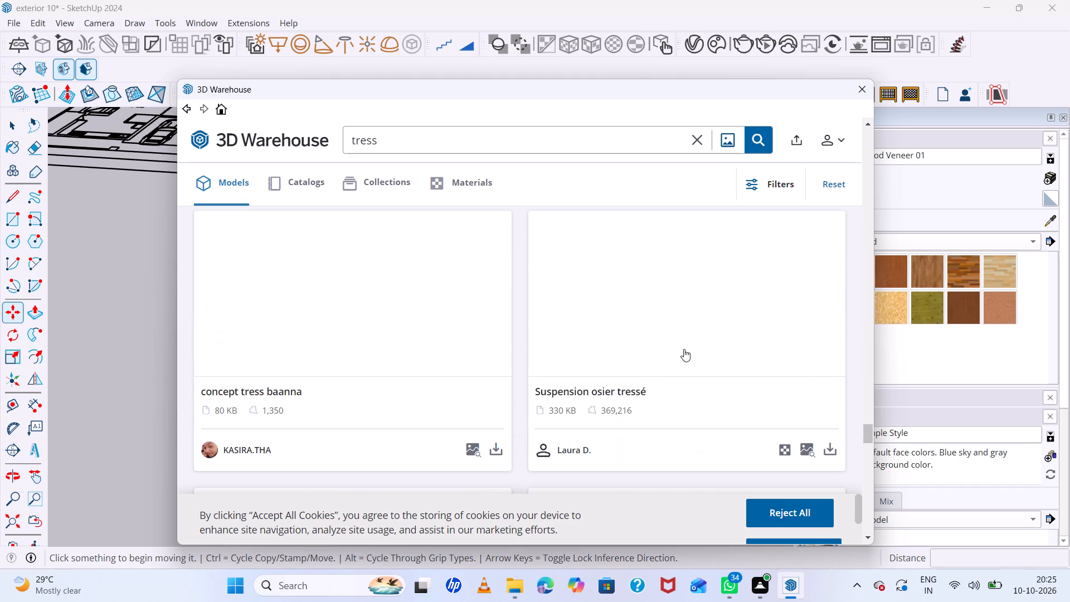
scroll(684, 349, down, 5)
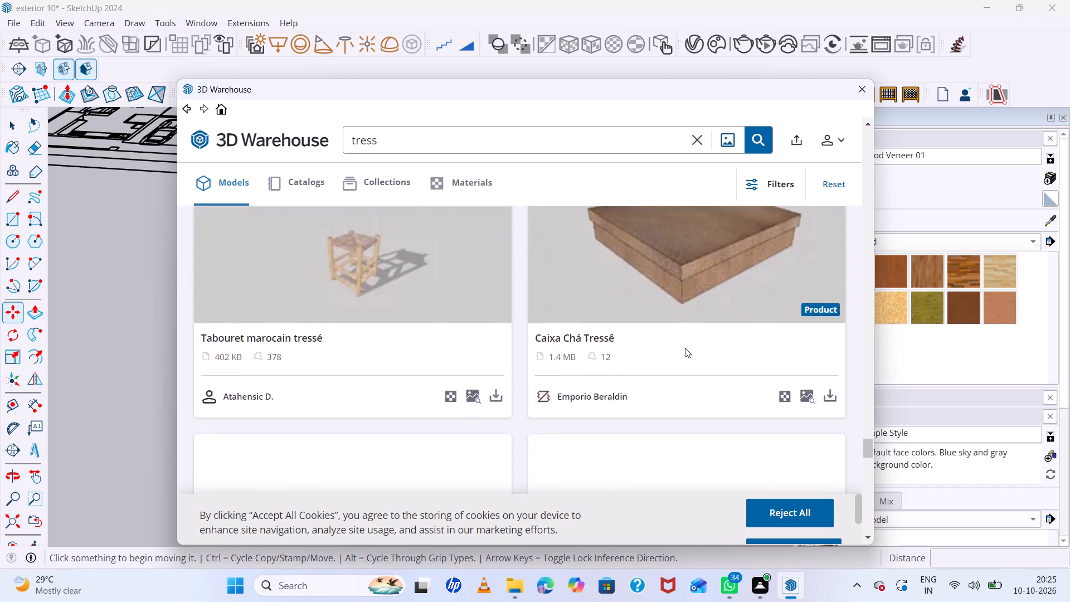
scroll(685, 348, down, 6)
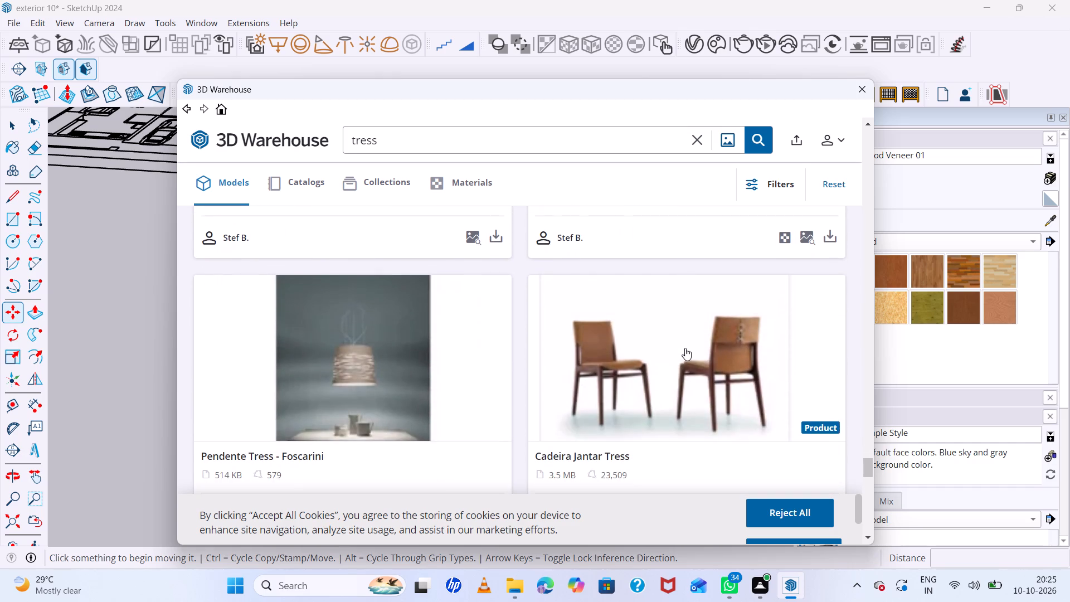
Replace the 3D Warehouse search term with "big plants" and run the search.
click(429, 138)
key(BackSpace)
key(BackSpace)
key(BackSpace)
key(BackSpace)
key(BackSpace)
key(BackSpace)
key(BackSpace)
key(BackSpace)
key(BackSpace)
key(BackSpace)
text(plant)
text(s)
key(space)
key(BackSpace)
key(BackSpace)
key(BackSpace)
key(BackSpace)
key(BackSpace)
key(BackSpace)
key(BackSpace)
key(BackSpace)
key(BackSpace)
key(BackSpace)
key(BackSpace)
key(BackSpace)
key(BackSpace)
key(BackSpace)
text(bi)
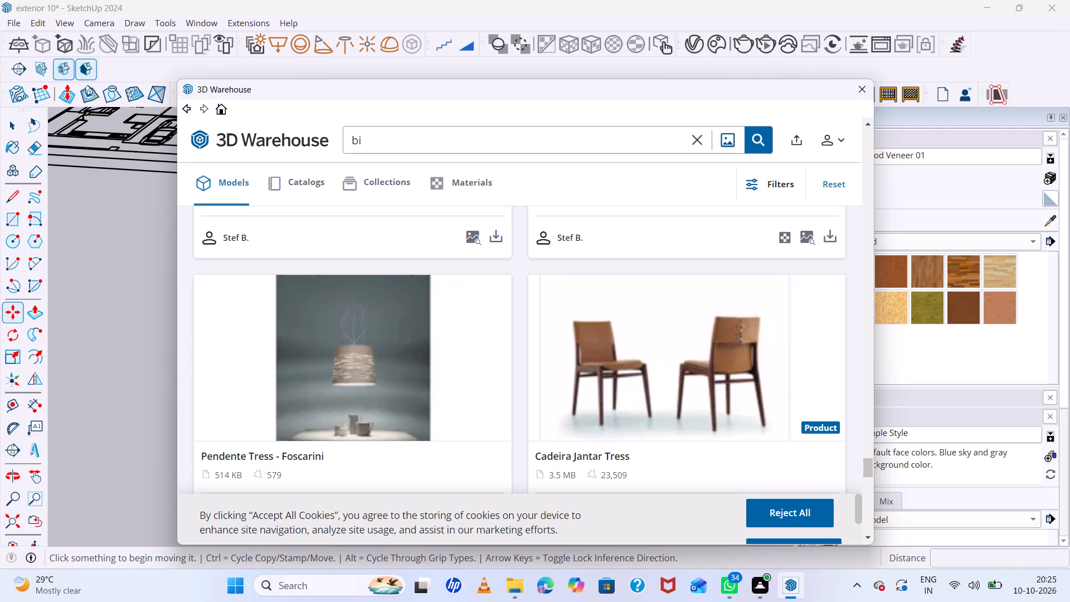
text(g plants)
key(Return)
Find the Upright Maple Tree among the "big plants" models, load it directly into the model and place it by the porch's outer corner.
scroll(514, 268, down, 7)
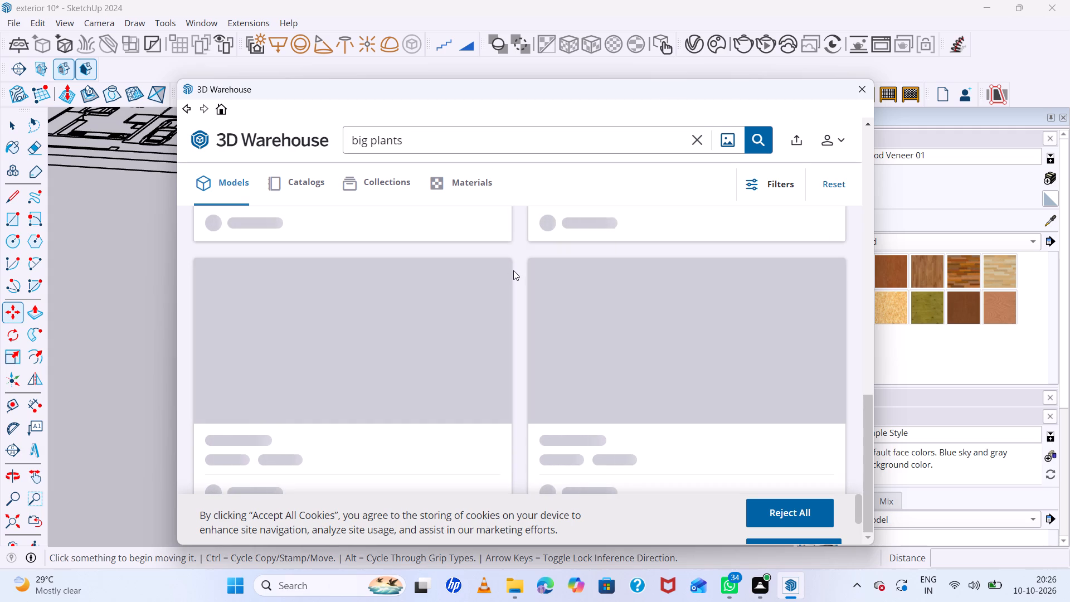
scroll(514, 272, down, 4)
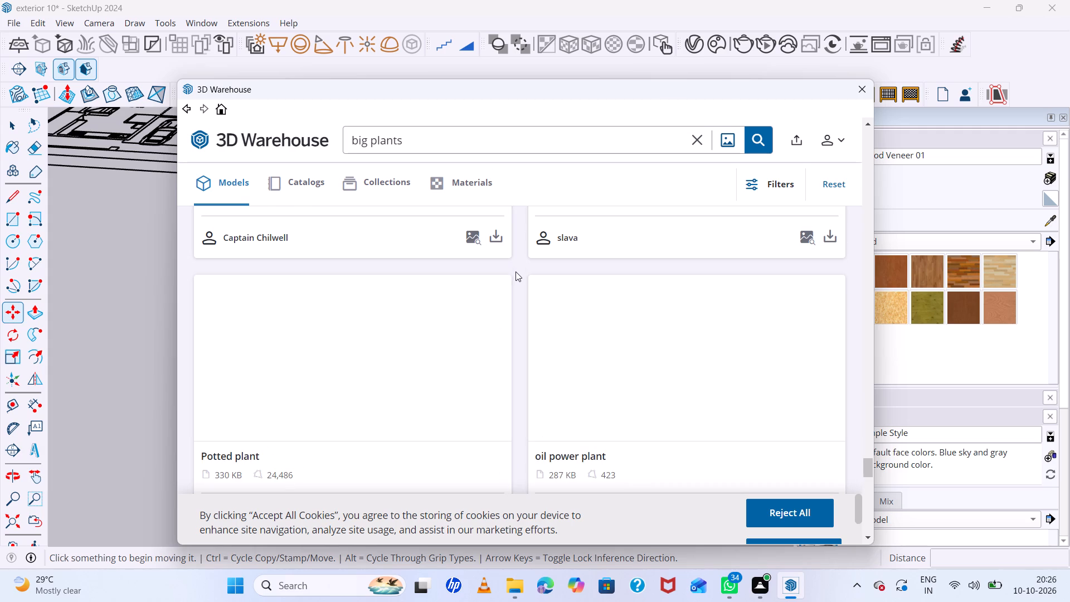
scroll(543, 290, down, 5)
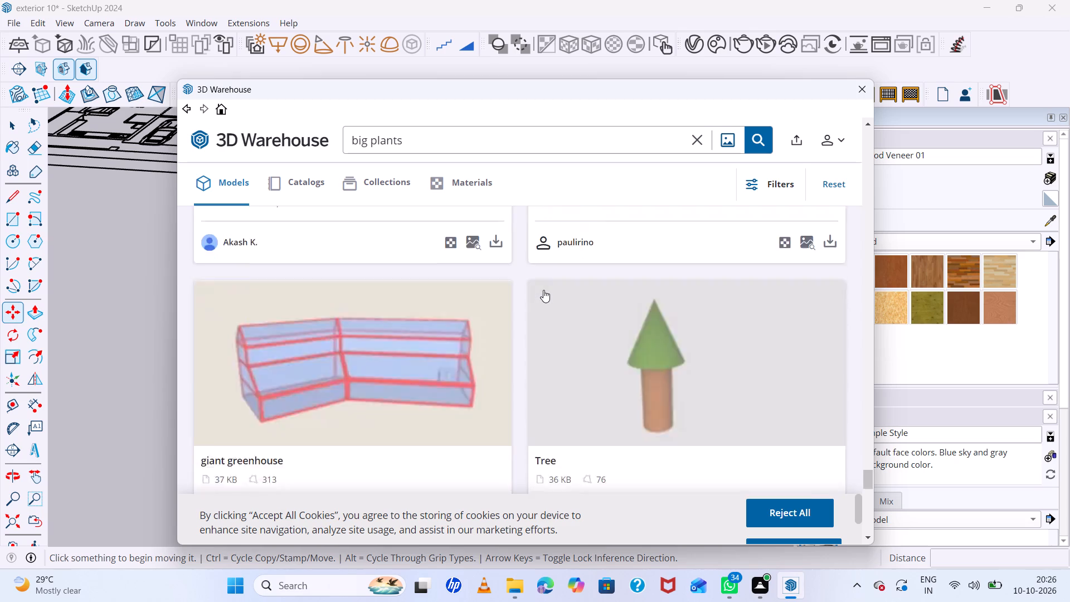
scroll(543, 290, down, 10)
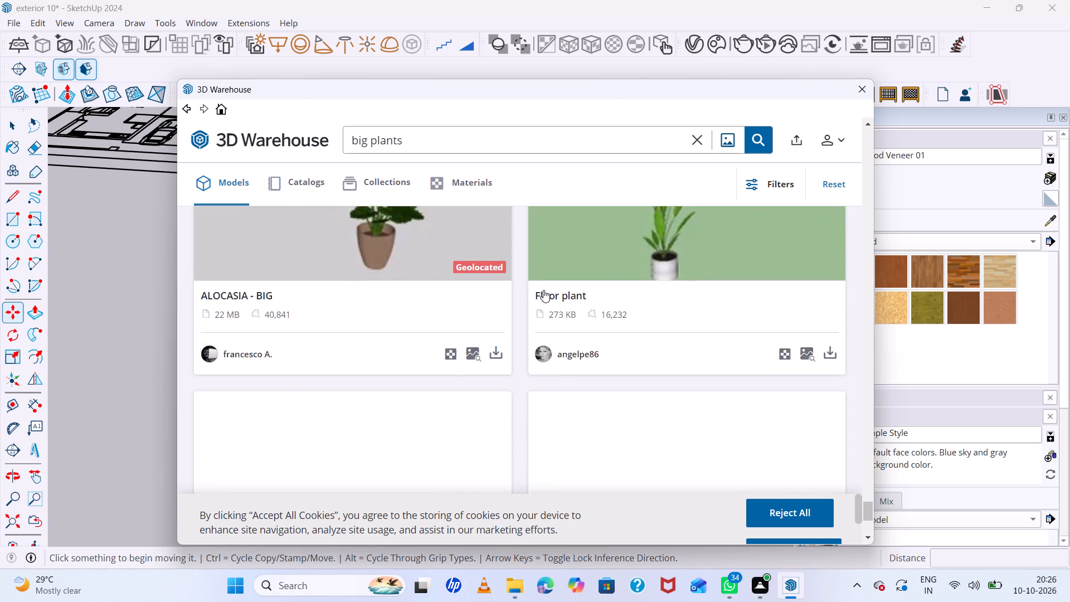
scroll(543, 290, down, 3)
scroll(543, 290, up, 3)
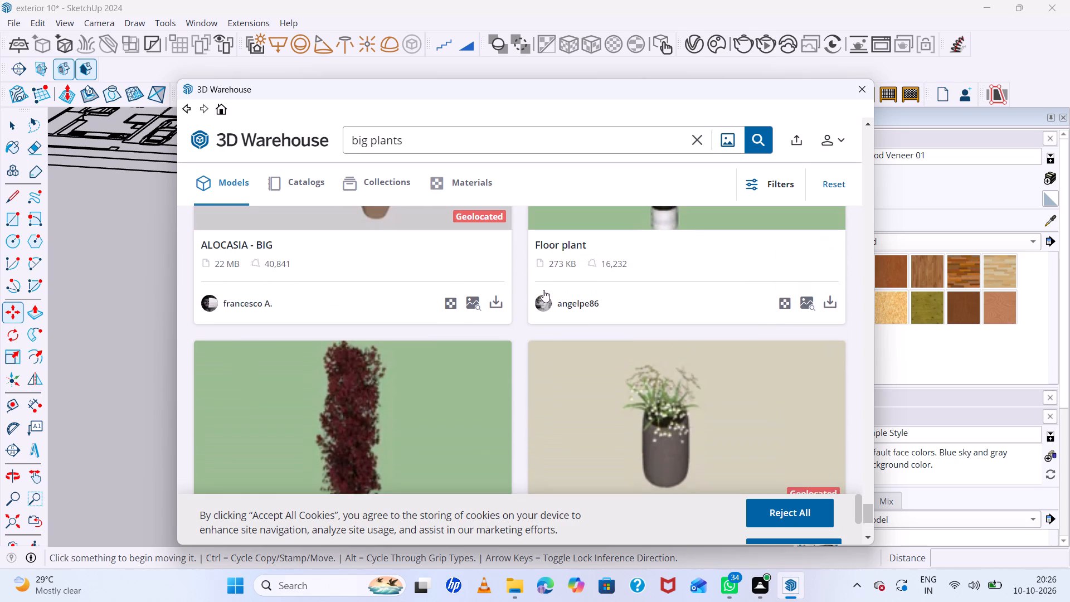
scroll(543, 290, down, 1)
click(417, 324)
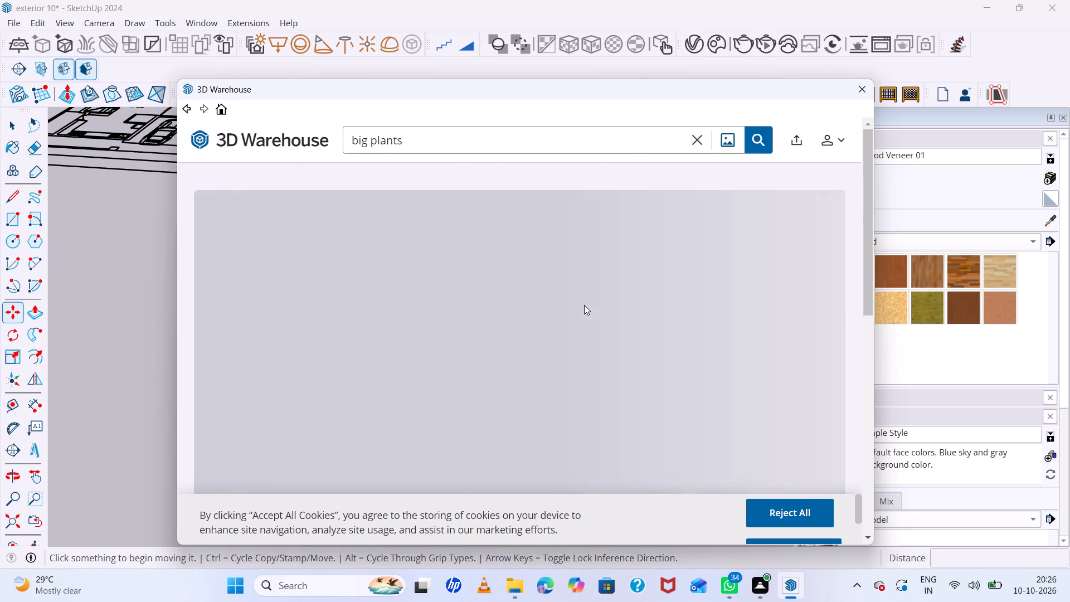
scroll(584, 305, down, 6)
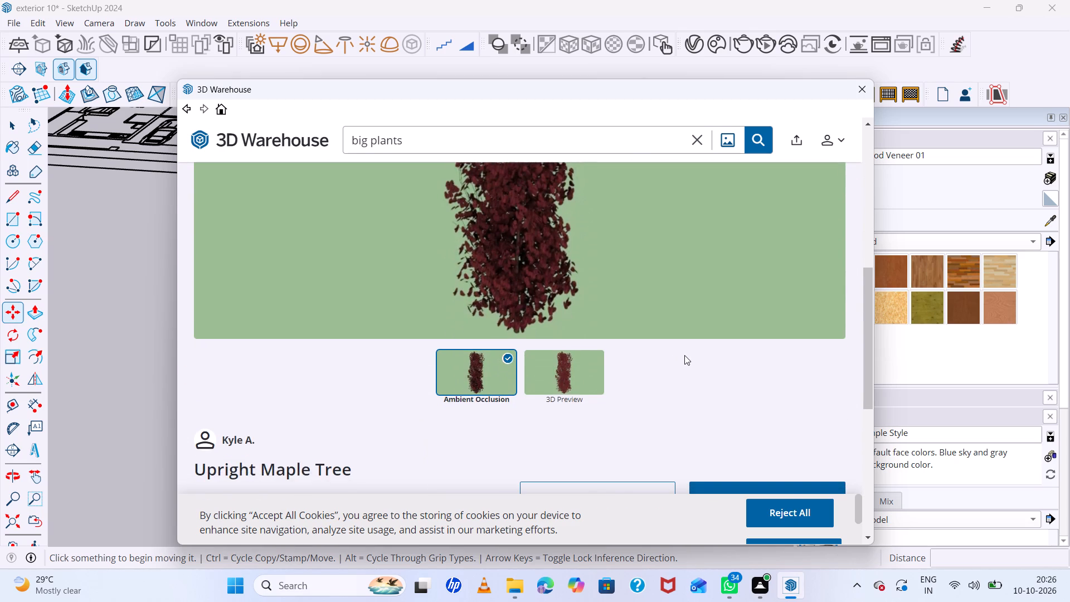
scroll(684, 352, down, 4)
click(738, 226)
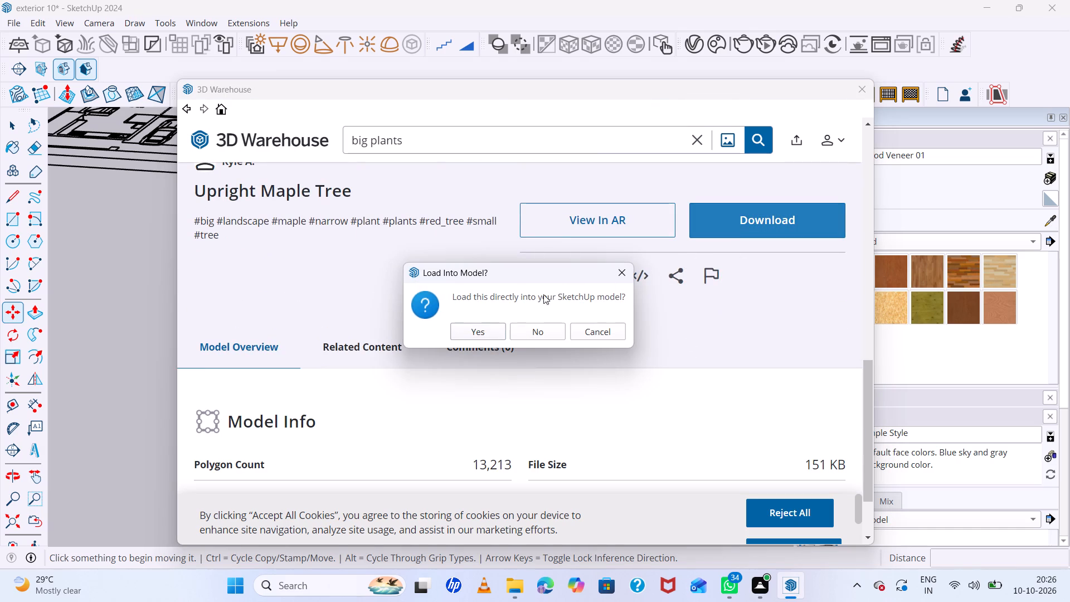
click(492, 333)
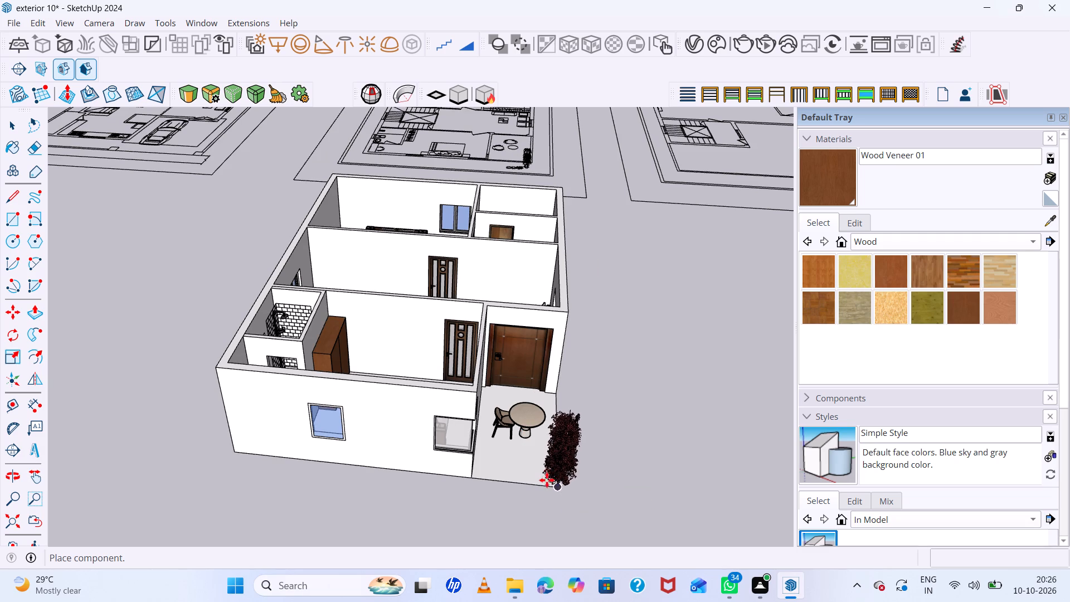
click(546, 476)
Move the maple tree about 1' 9" so its trunk base sits at the porch floor's outer corner, then deselect it.
scroll(555, 483, up, 6)
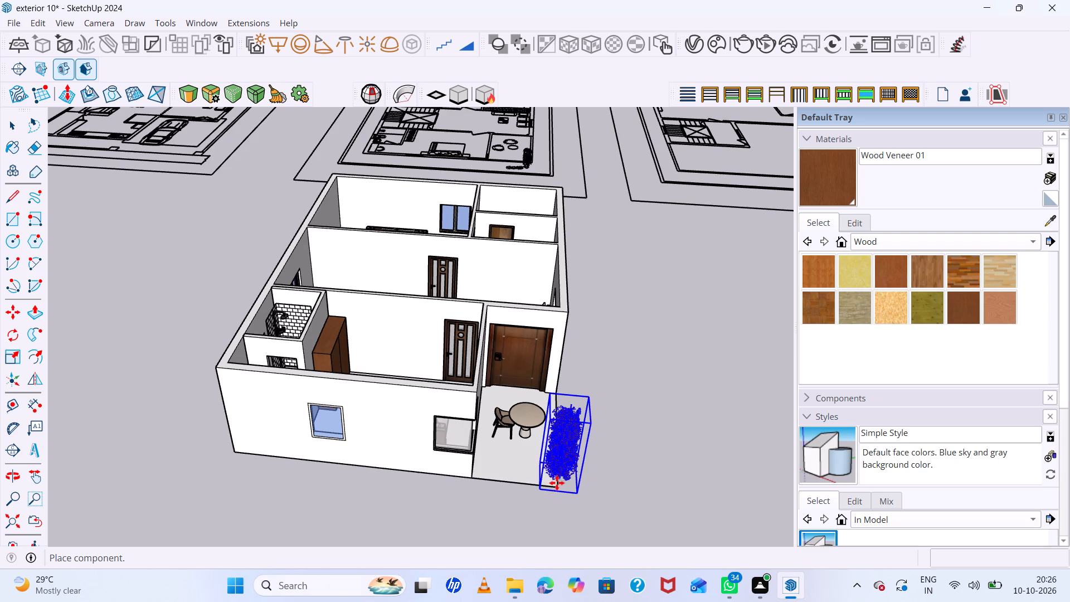
scroll(561, 481, up, 12)
scroll(563, 477, up, 18)
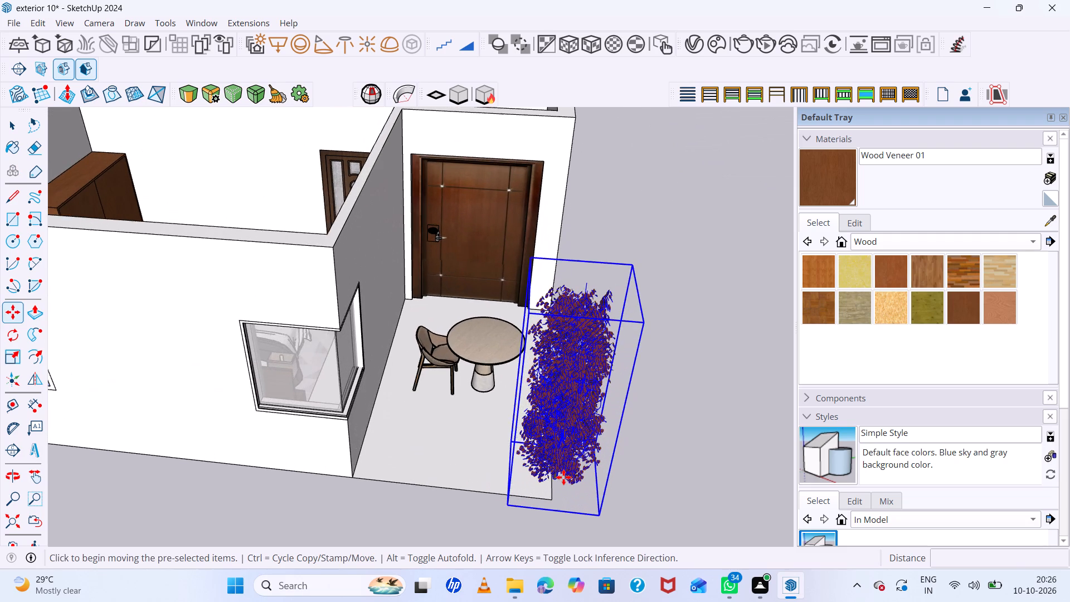
middle_drag(563, 477, 543, 394)
scroll(543, 394, up, 10)
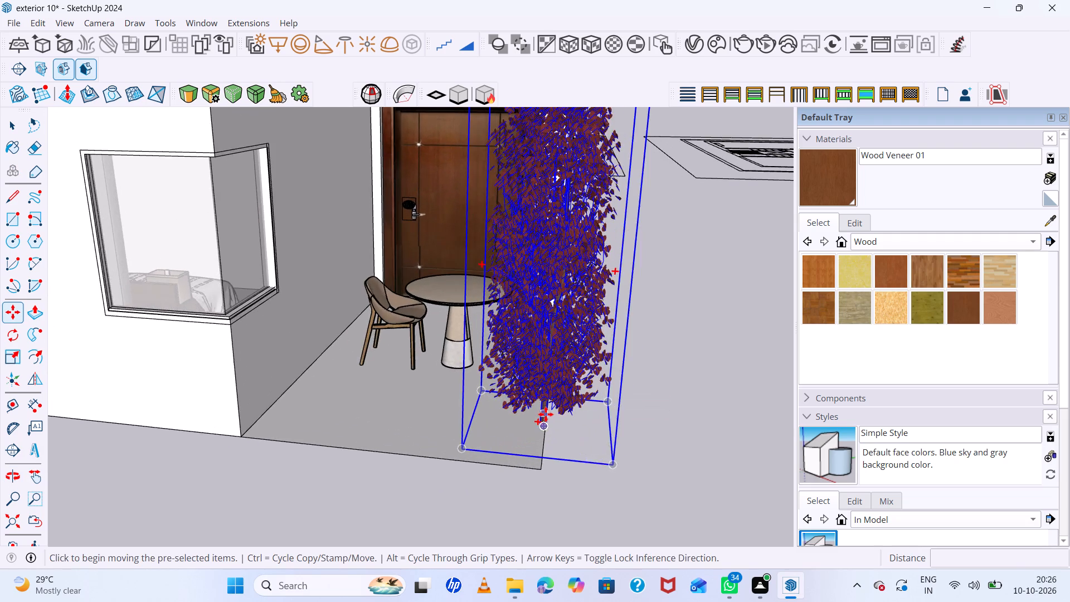
scroll(546, 414, up, 1)
click(549, 429)
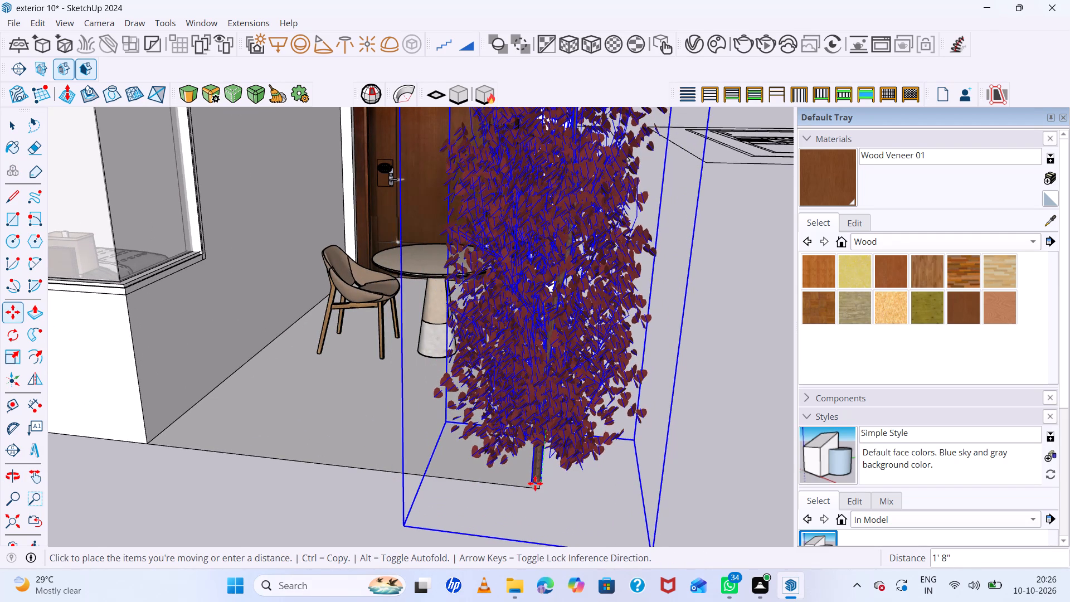
click(535, 483)
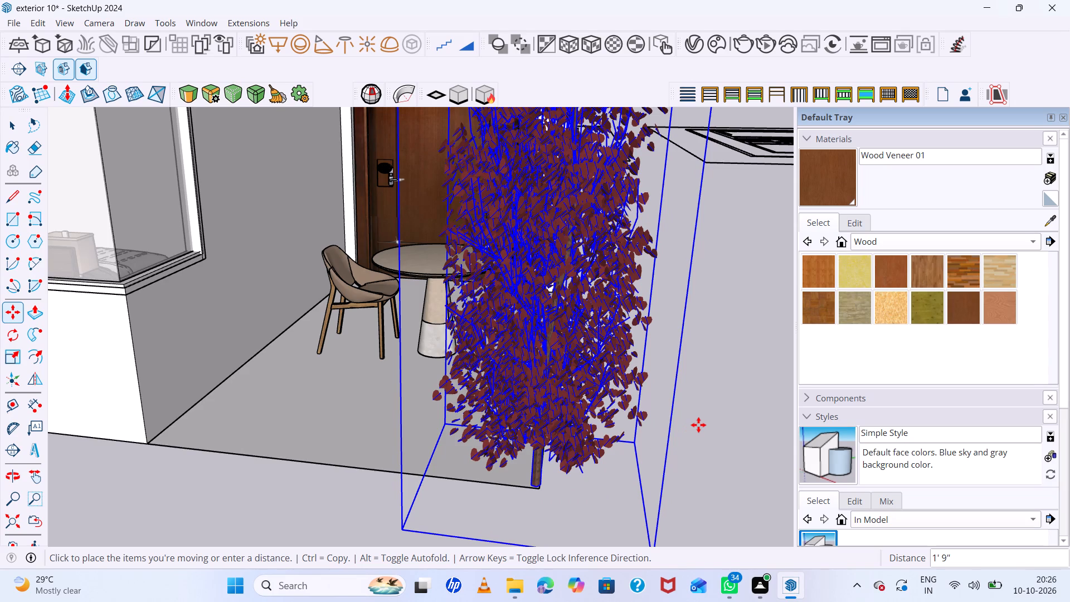
key(space)
click(698, 425)
Move the maple tree about 6" from outside the porch onto its floor, near the outer corner.
scroll(628, 445, down, 10)
scroll(625, 443, up, 4)
scroll(625, 443, down, 4)
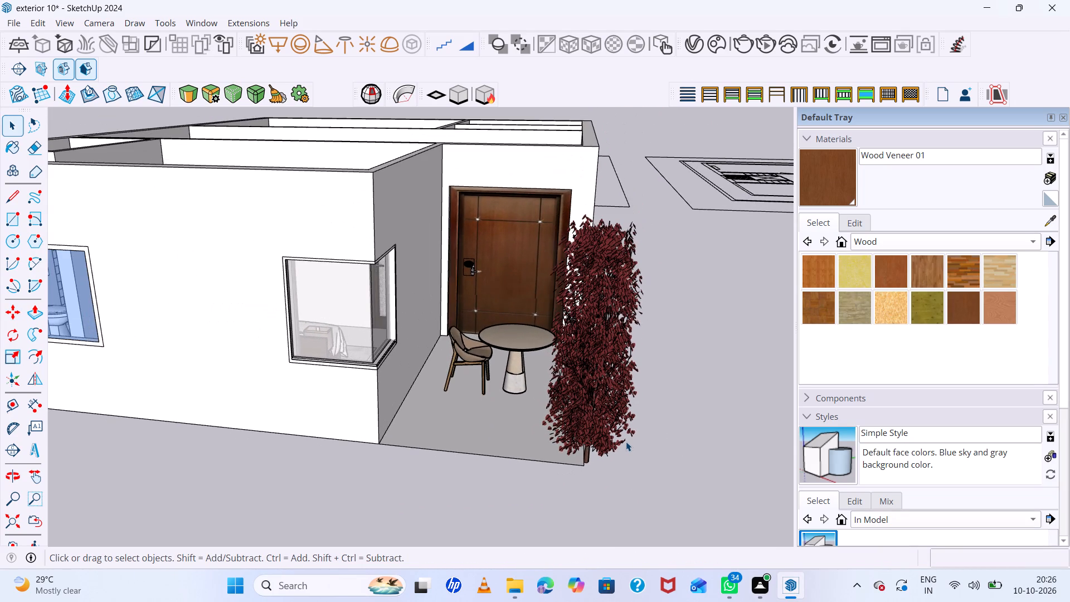
middle_drag(628, 434, 651, 419)
scroll(643, 416, down, 9)
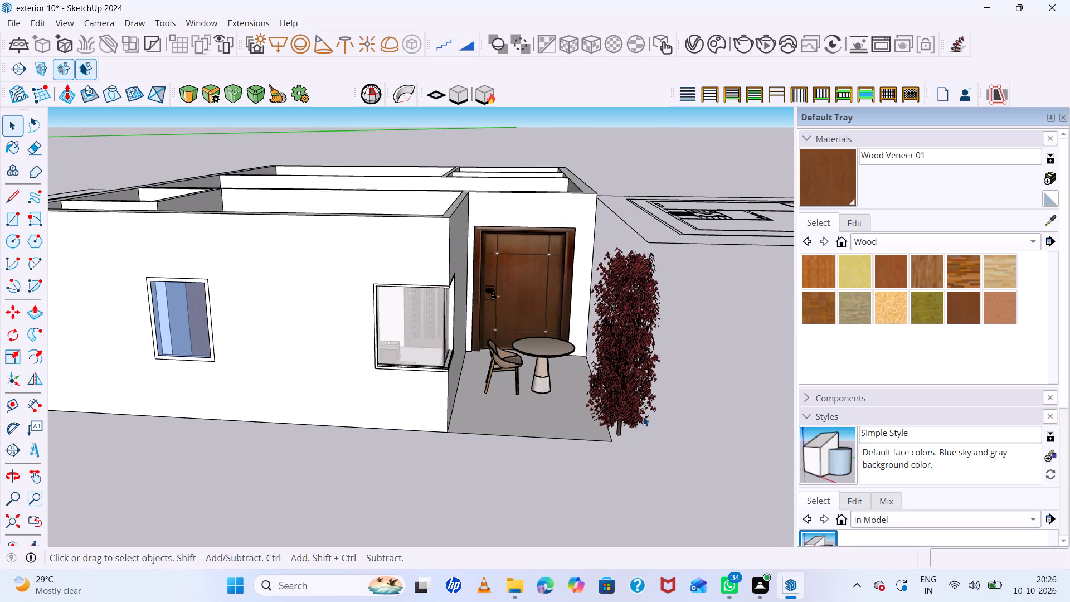
scroll(643, 416, down, 3)
scroll(637, 421, up, 11)
click(624, 418)
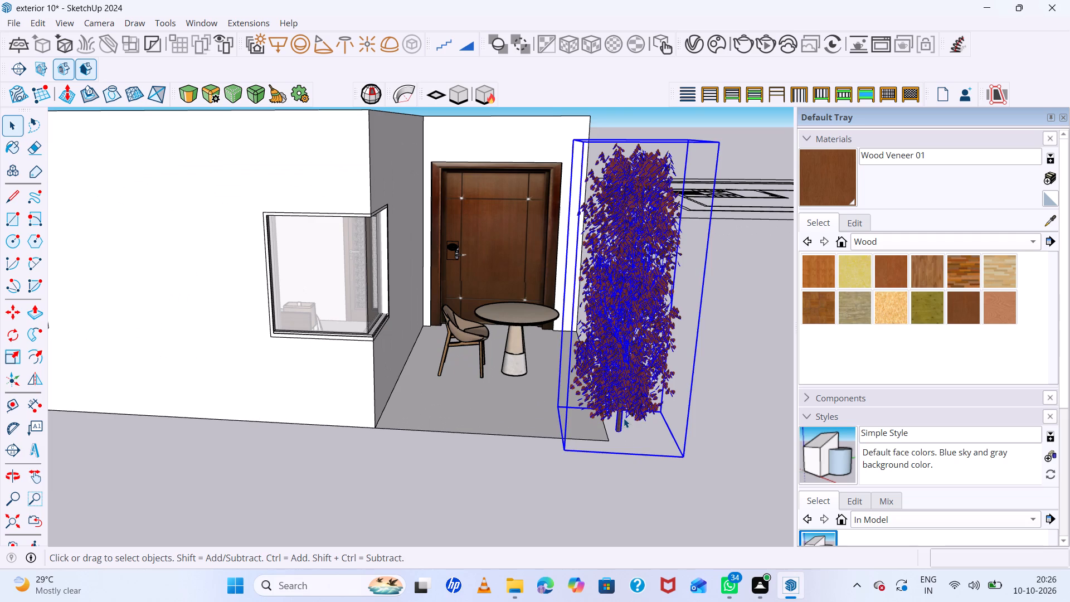
key(m)
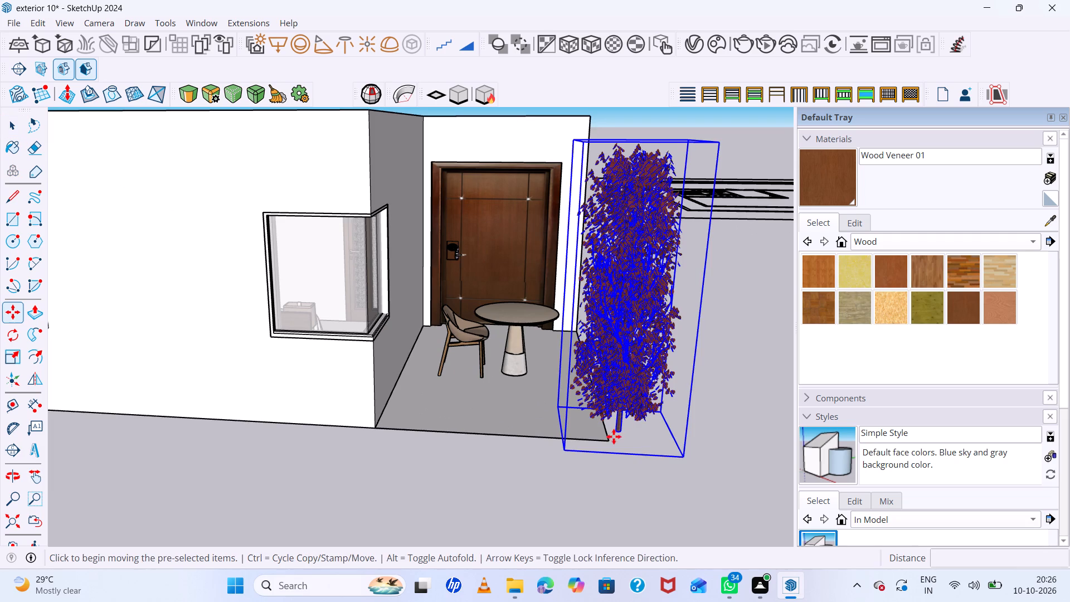
click(620, 431)
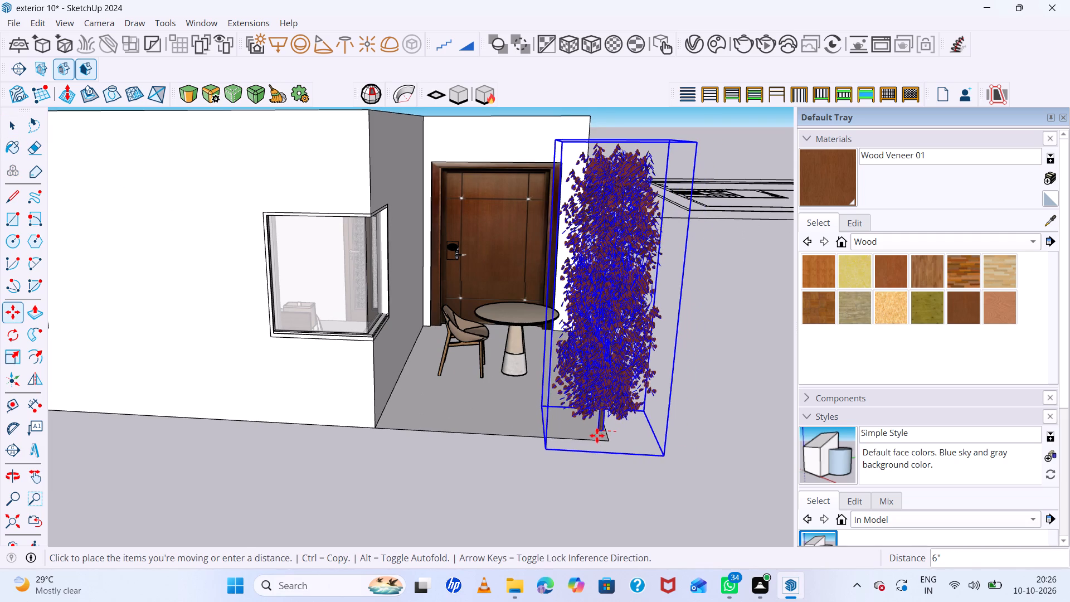
double_click(597, 436)
Shift the maple tree about 4" towards the porch floor's front edge, then deselect it.
scroll(601, 431, up, 12)
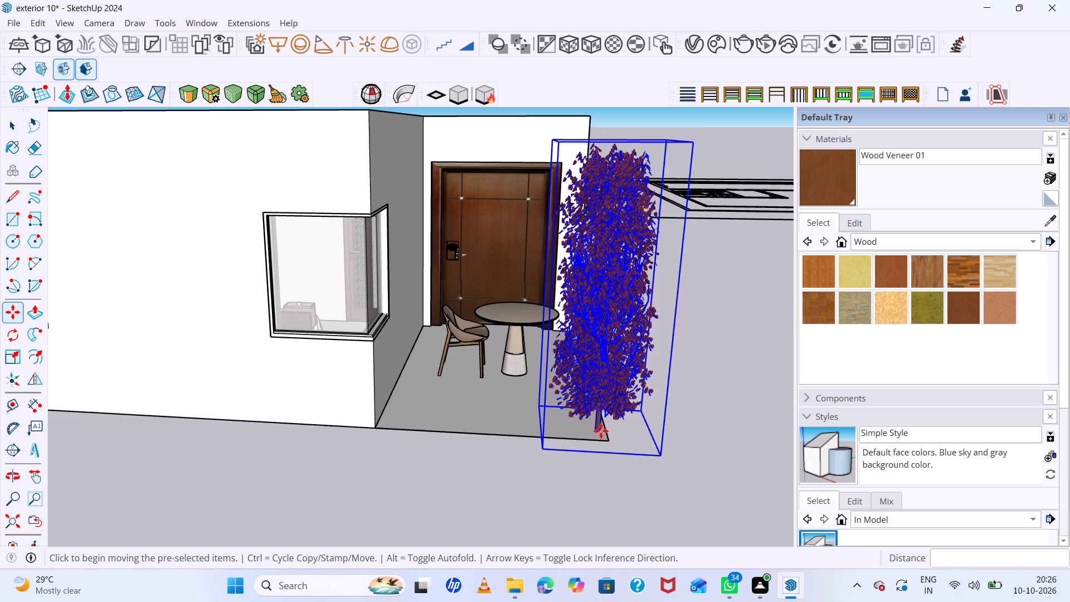
scroll(601, 431, up, 5)
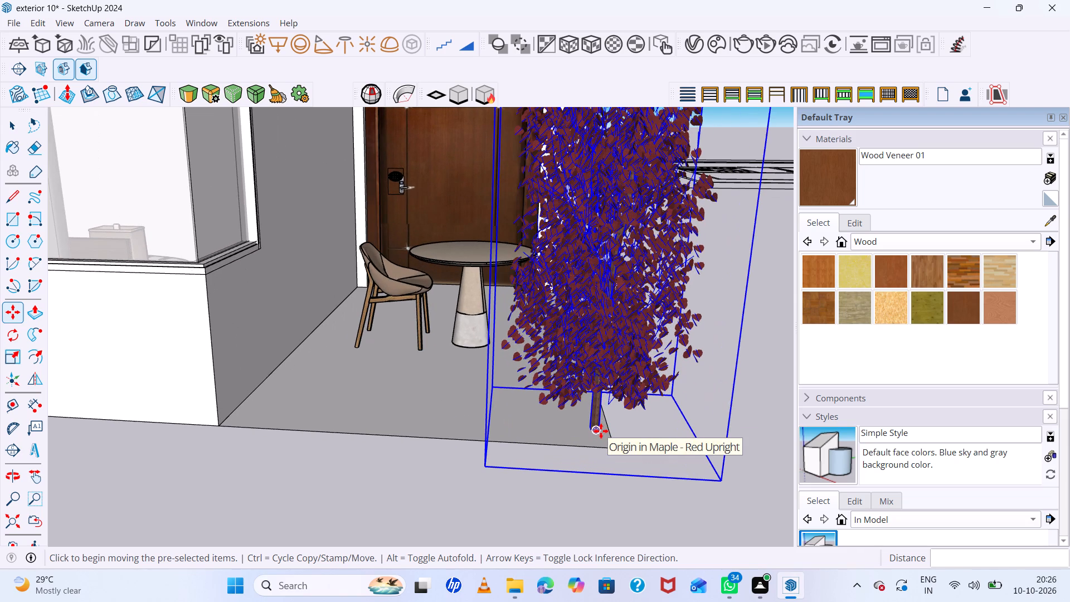
click(597, 425)
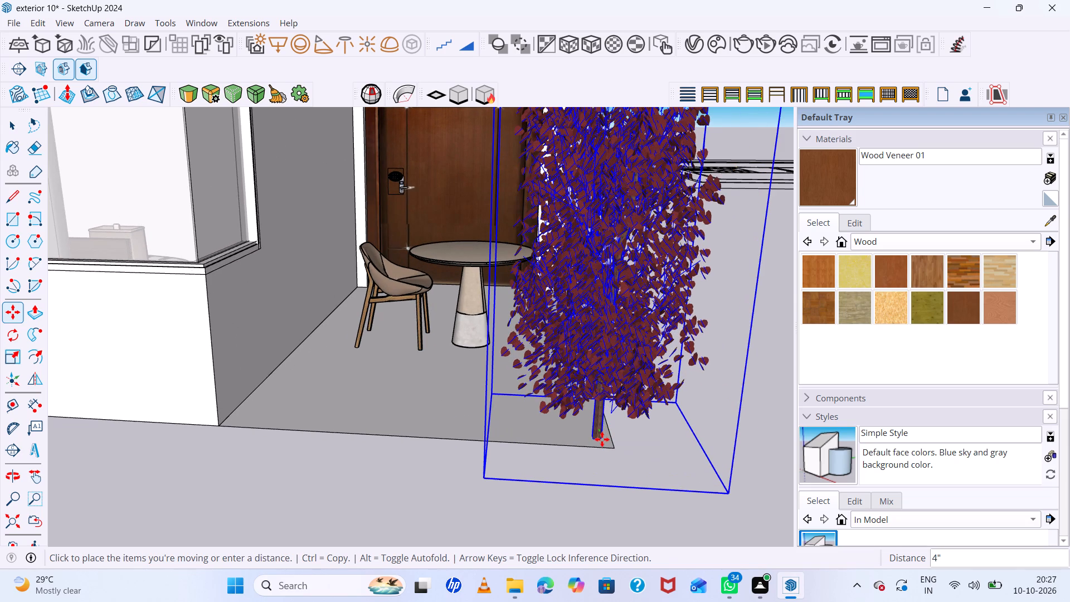
click(602, 439)
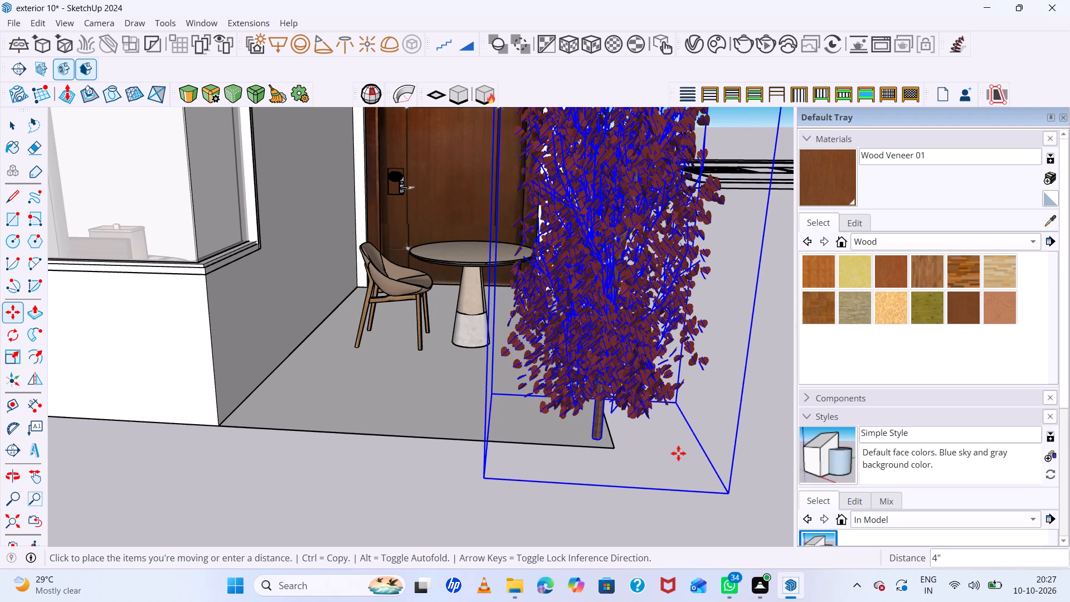
key(space)
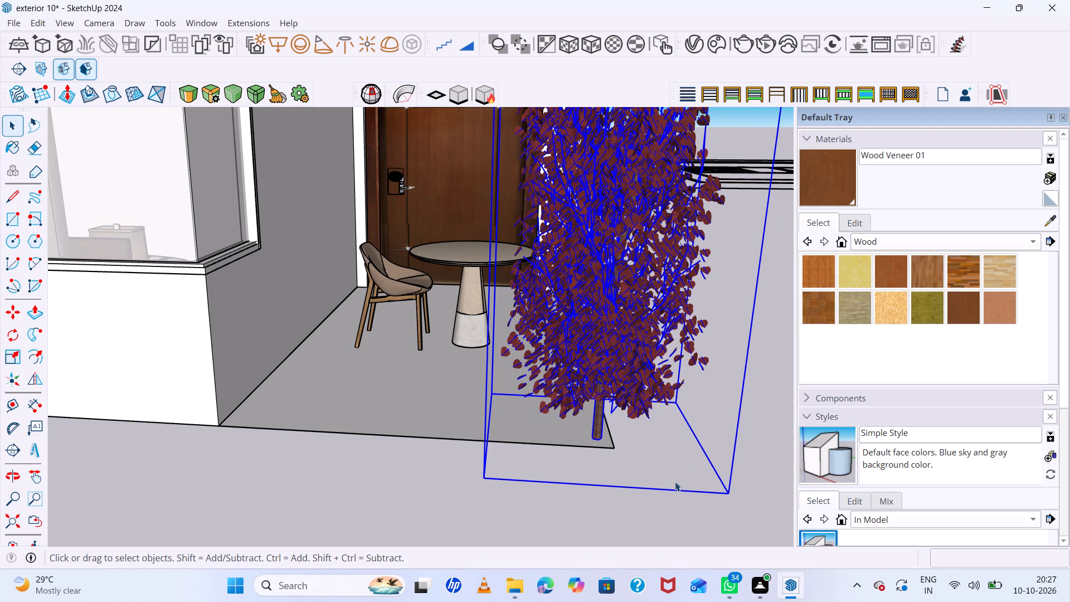
click(645, 520)
Move the maple tree about 3" inward from the porch floor's front edge and deselect it.
scroll(645, 520, down, 6)
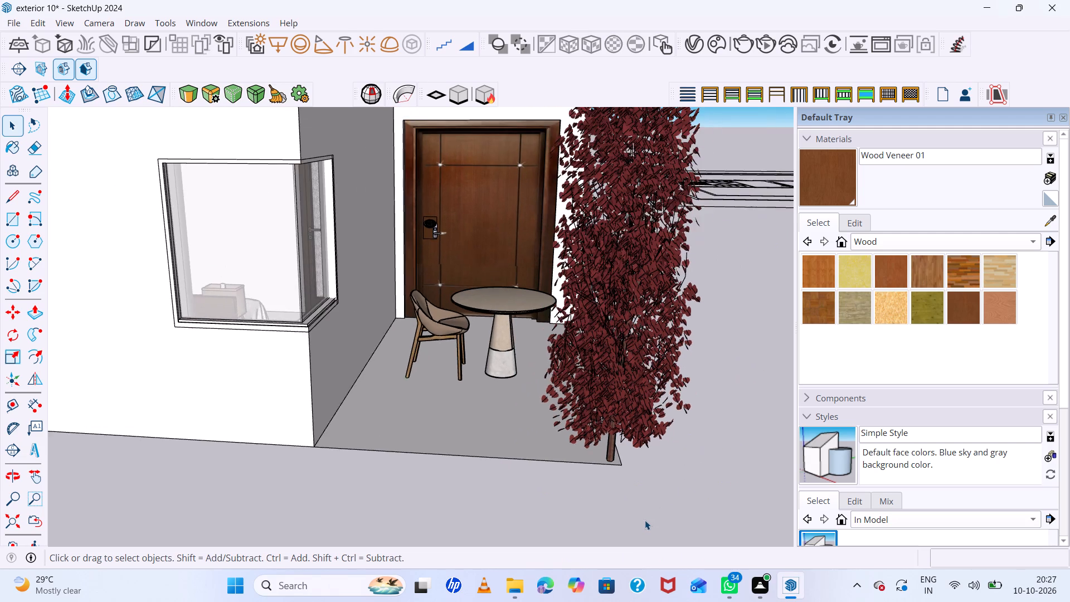
scroll(645, 520, down, 11)
scroll(623, 446, up, 6)
middle_drag(634, 447, 634, 446)
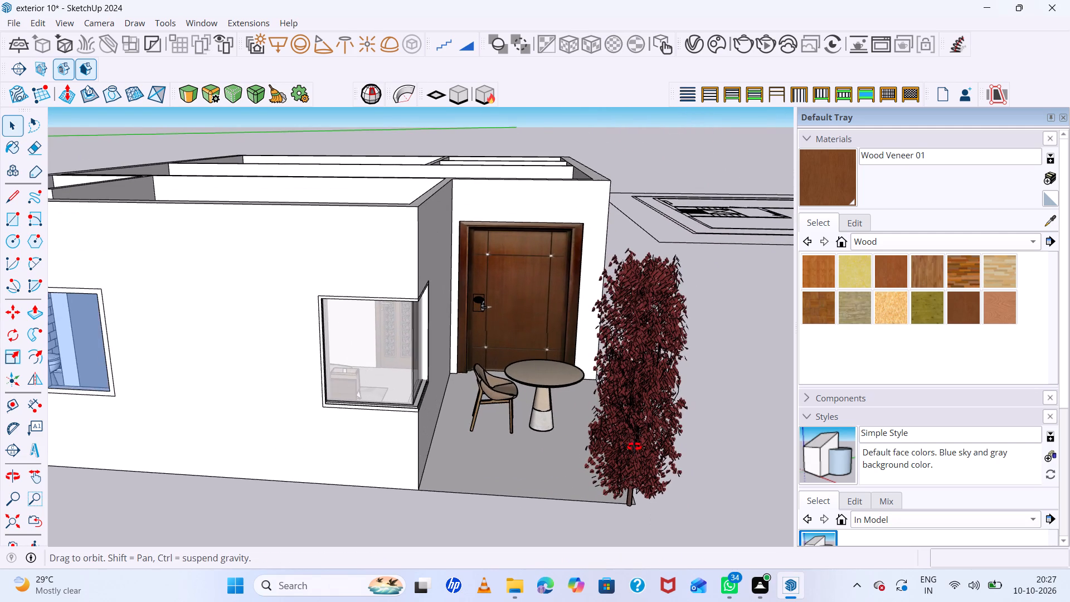
middle_drag(634, 446, 487, 415)
scroll(487, 415, up, 1)
scroll(487, 415, down, 2)
scroll(476, 448, up, 4)
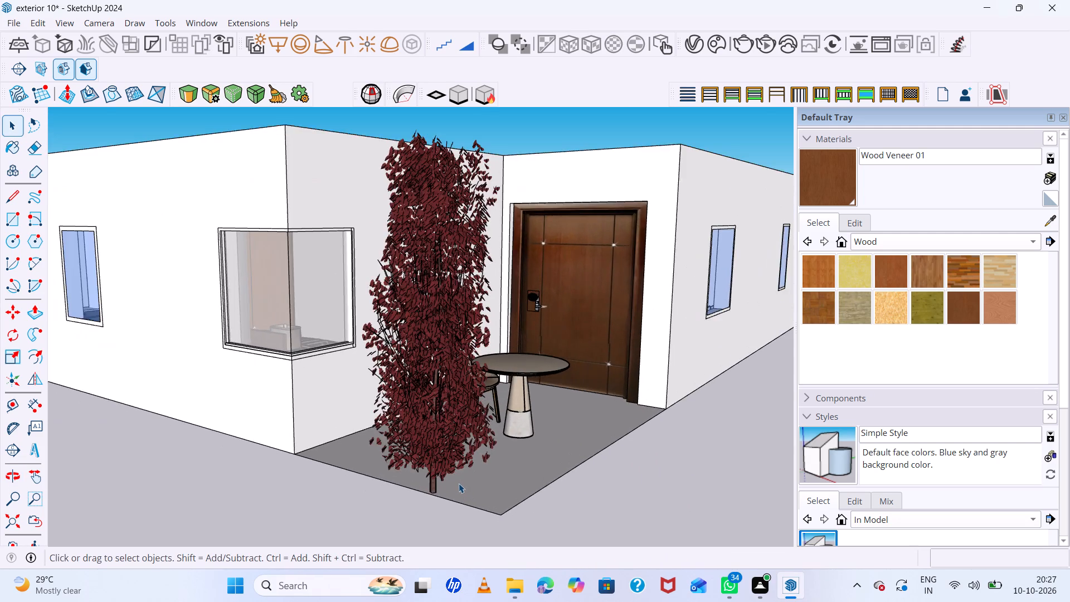
scroll(459, 483, up, 7)
scroll(459, 478, down, 20)
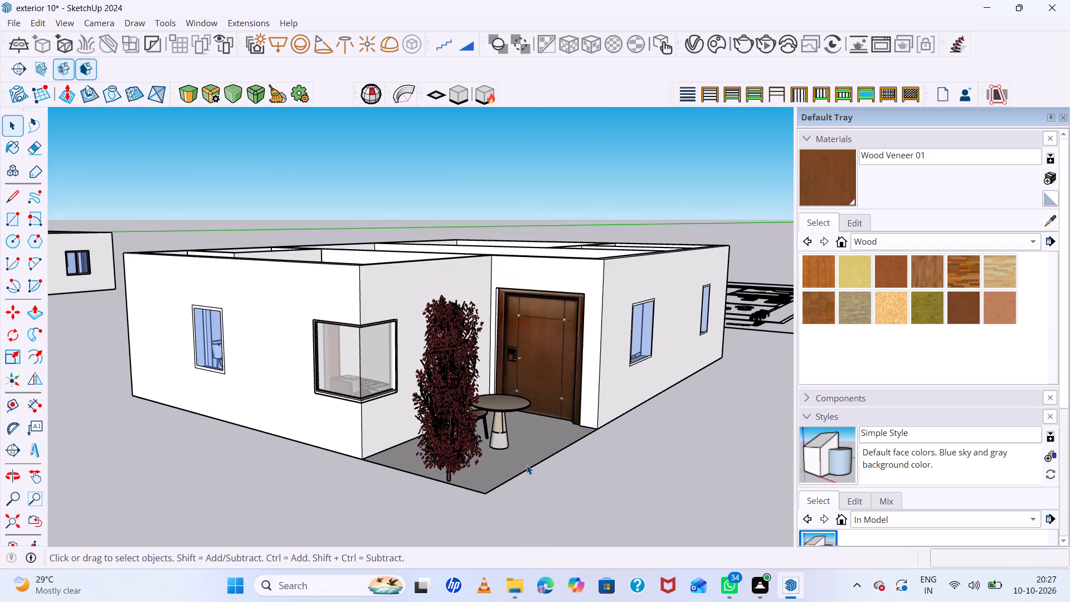
scroll(527, 465, up, 1)
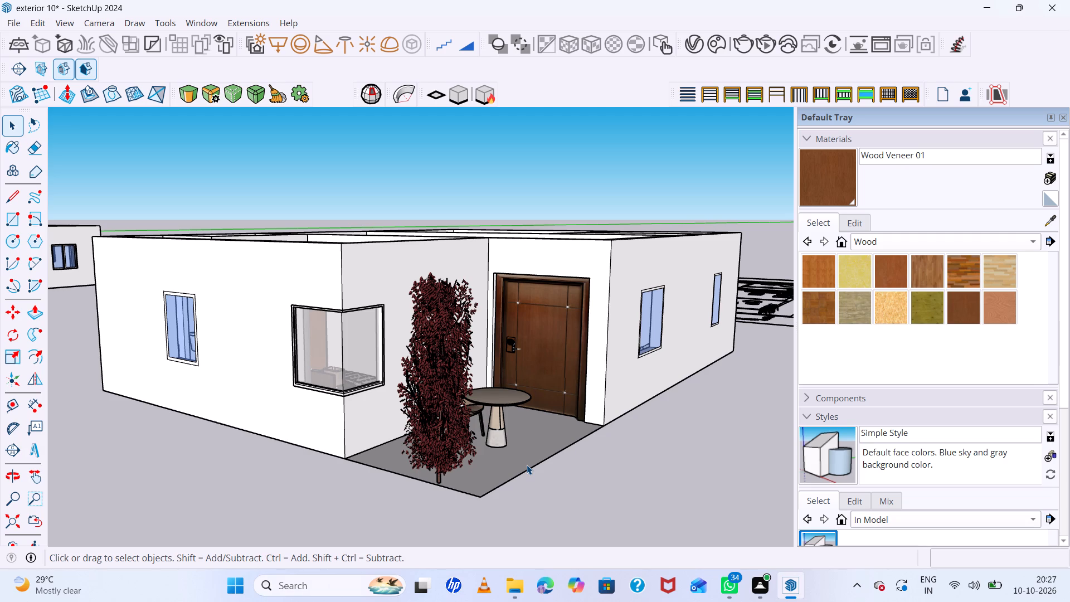
scroll(432, 478, up, 6)
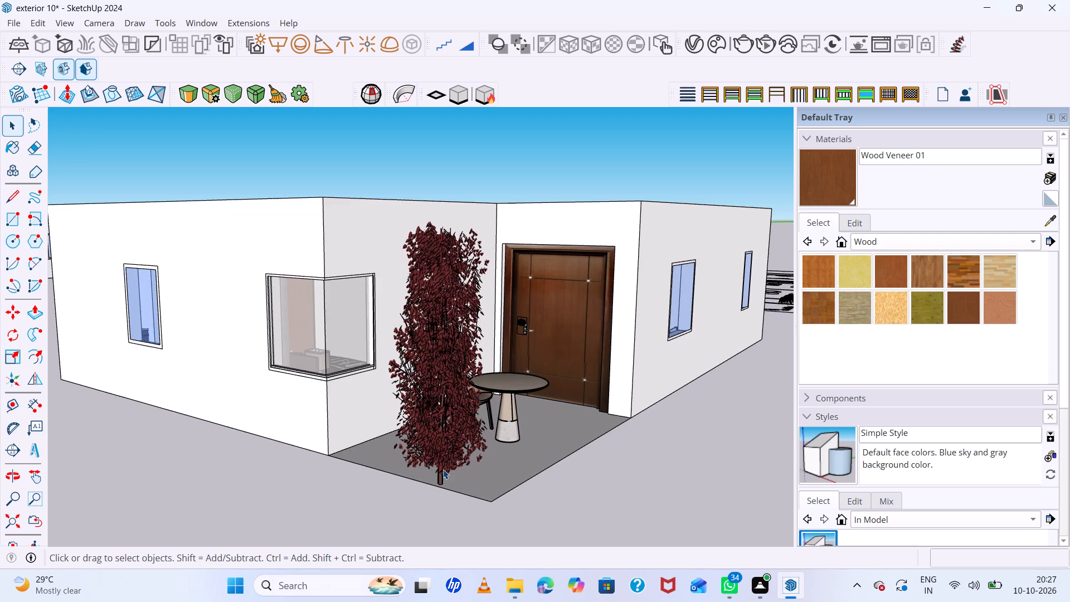
scroll(443, 469, up, 11)
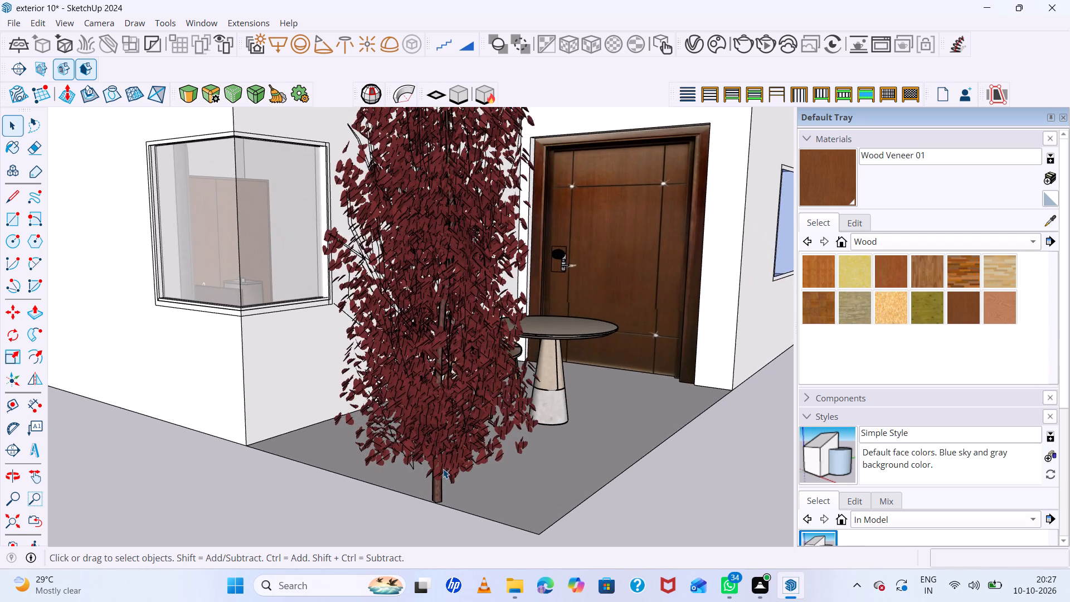
scroll(443, 469, up, 3)
click(440, 472)
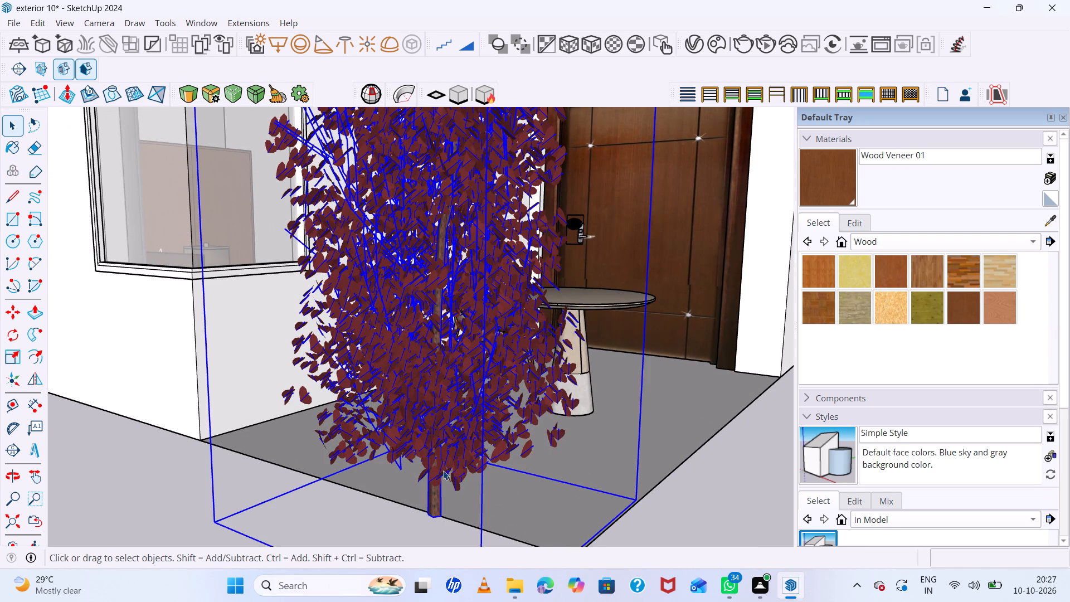
key(m)
click(434, 503)
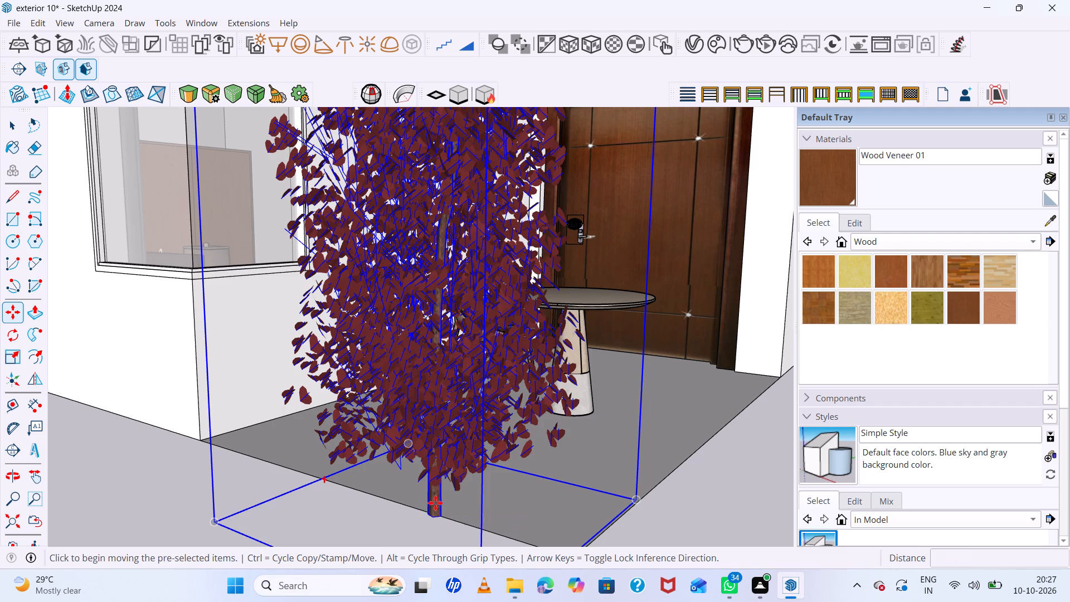
click(447, 493)
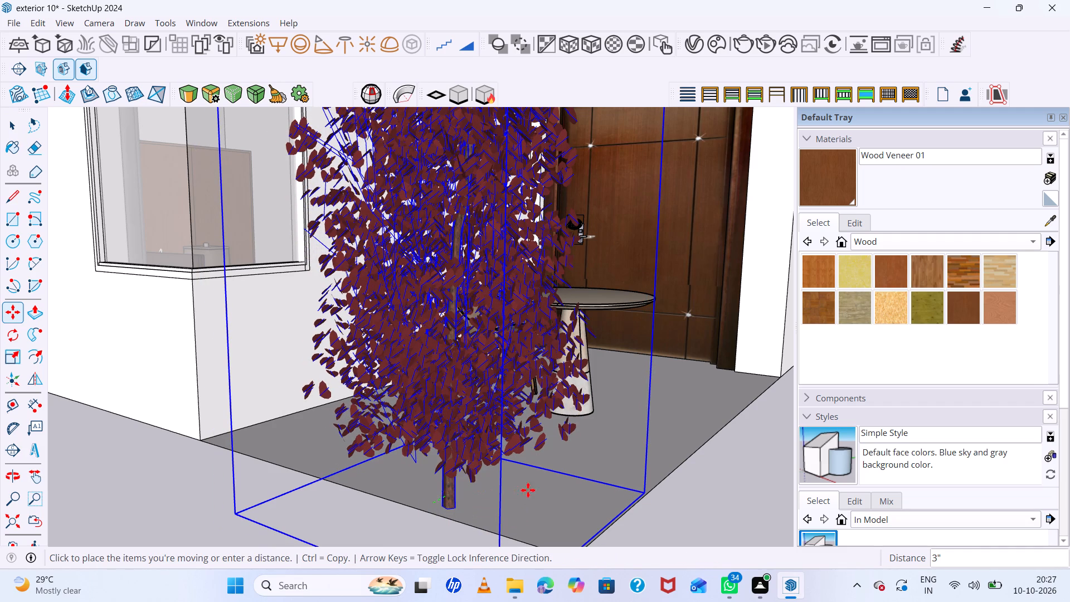
key(space)
click(675, 499)
Move the maple tree about 2' 6" along the porch to the floor's outermost corner and deselect it.
scroll(674, 500, down, 5)
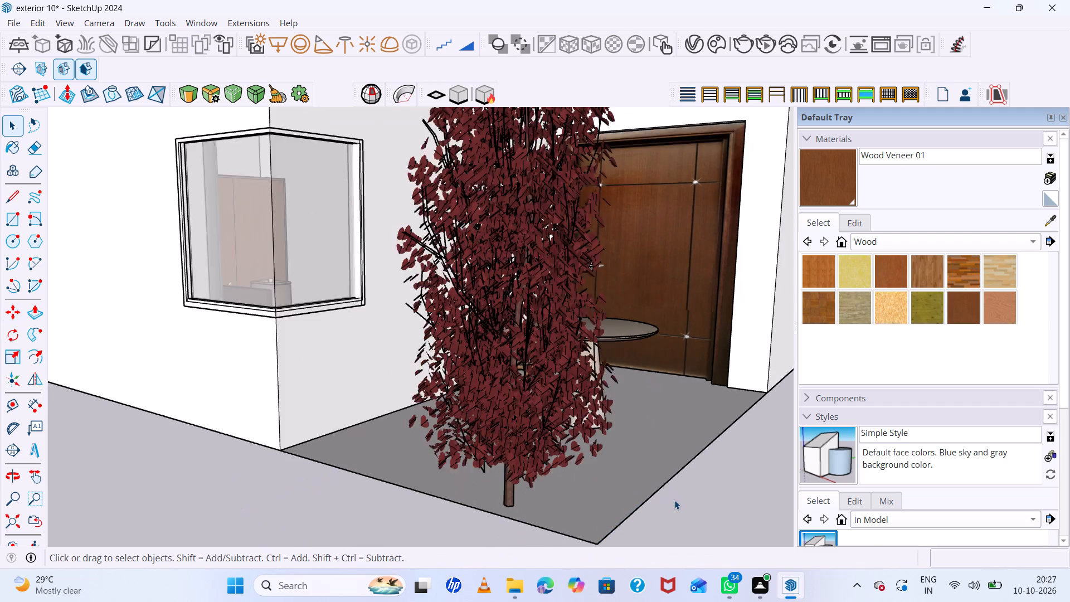
scroll(674, 500, down, 10)
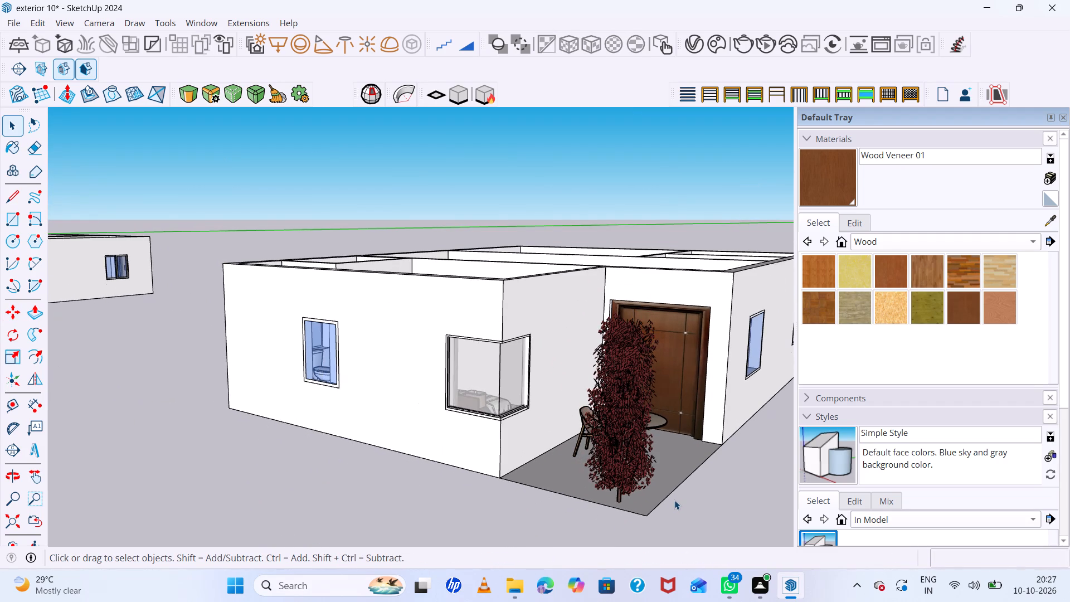
scroll(674, 500, down, 3)
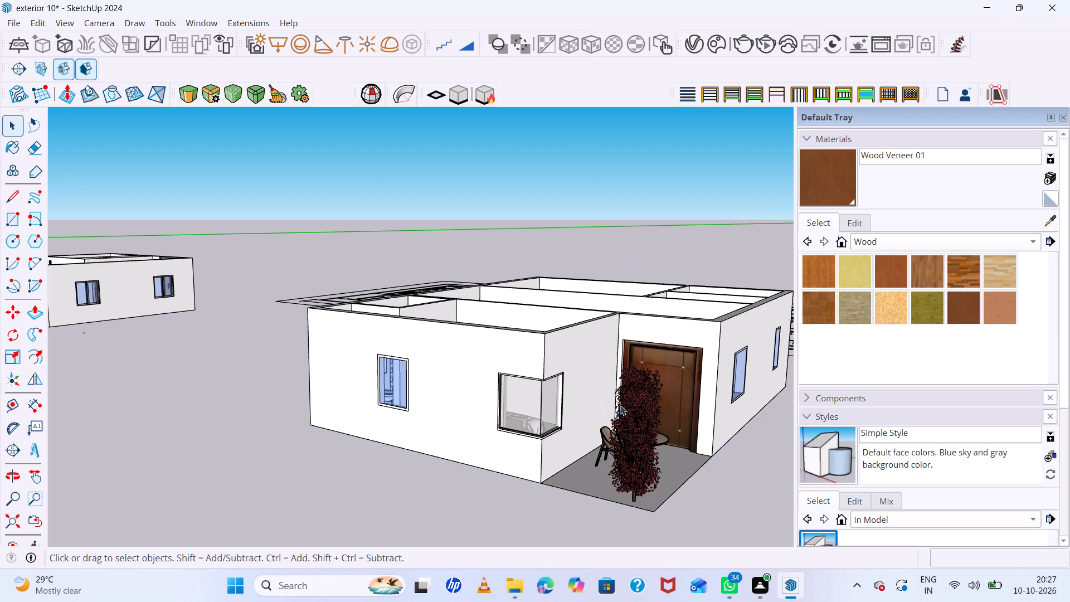
middle_drag(642, 415, 539, 404)
scroll(534, 471, up, 2)
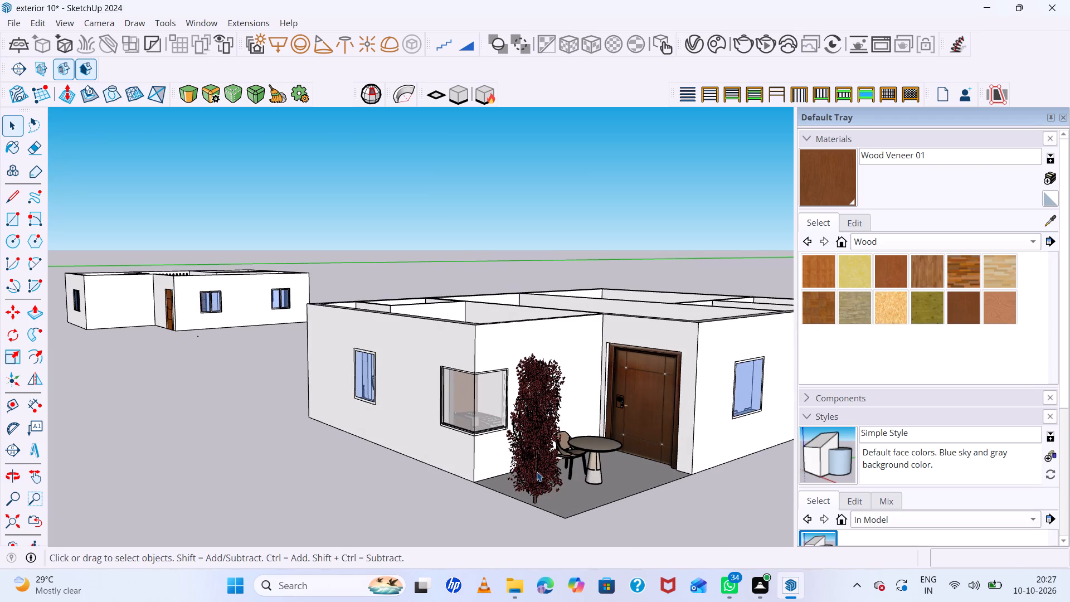
scroll(537, 472, up, 20)
scroll(542, 473, up, 6)
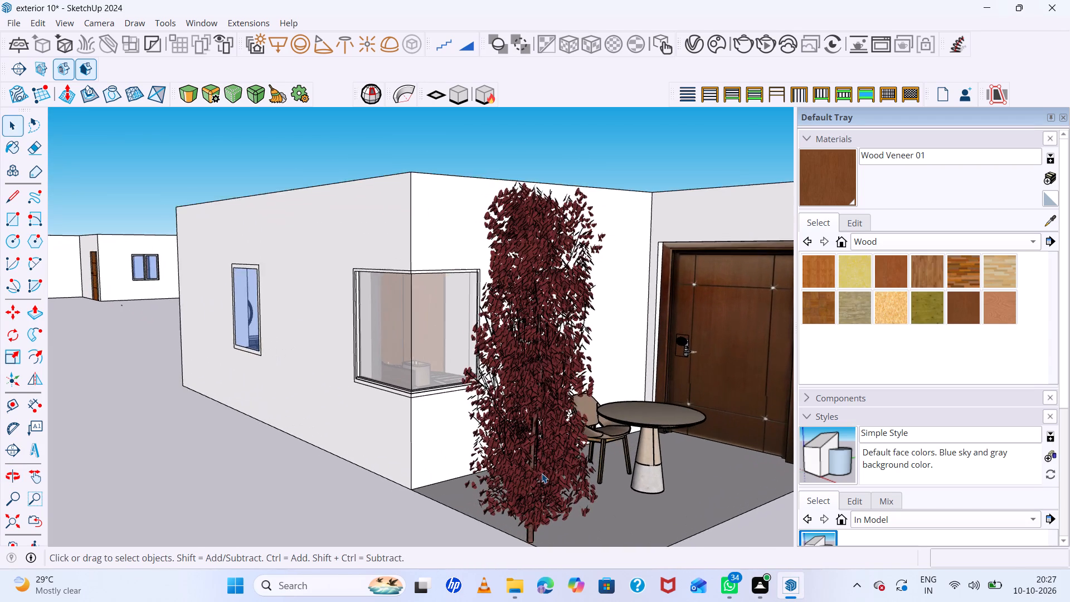
middle_drag(542, 473, 524, 421)
scroll(518, 468, up, 6)
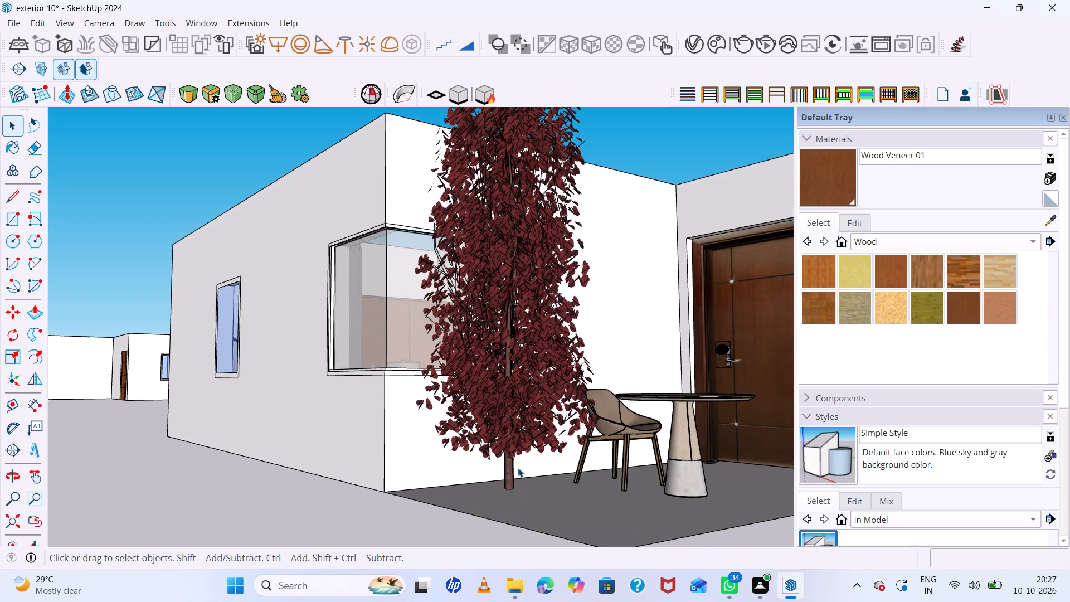
click(509, 475)
key(m)
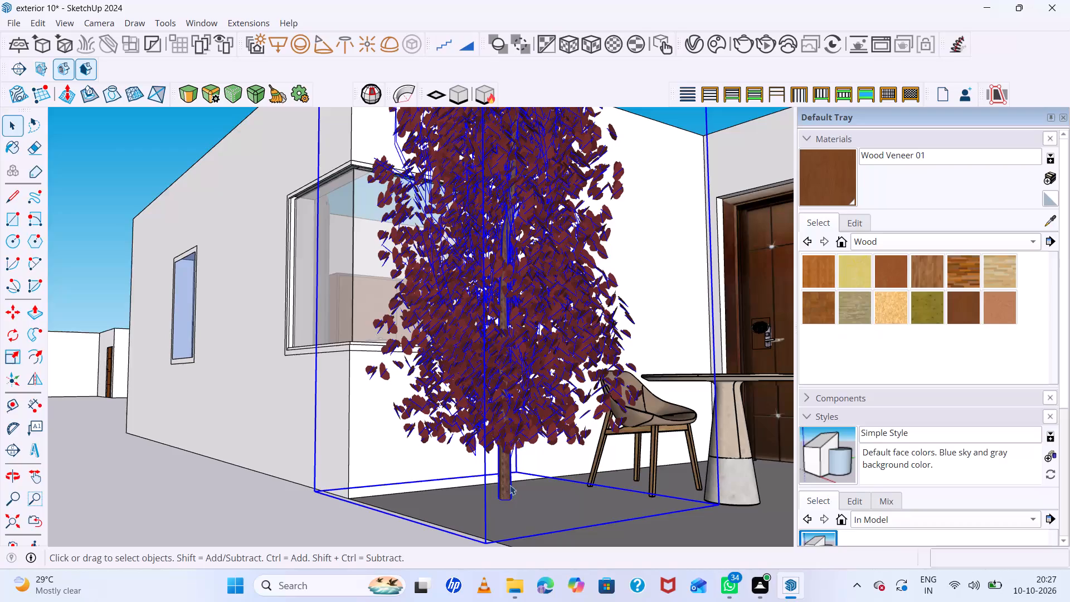
click(509, 496)
scroll(492, 472, down, 7)
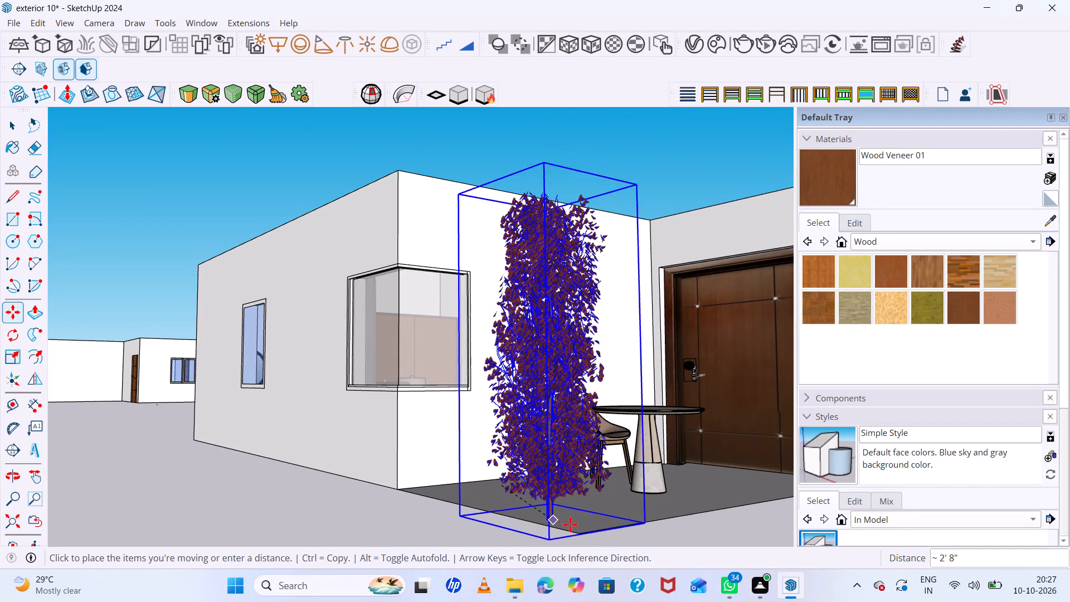
click(582, 528)
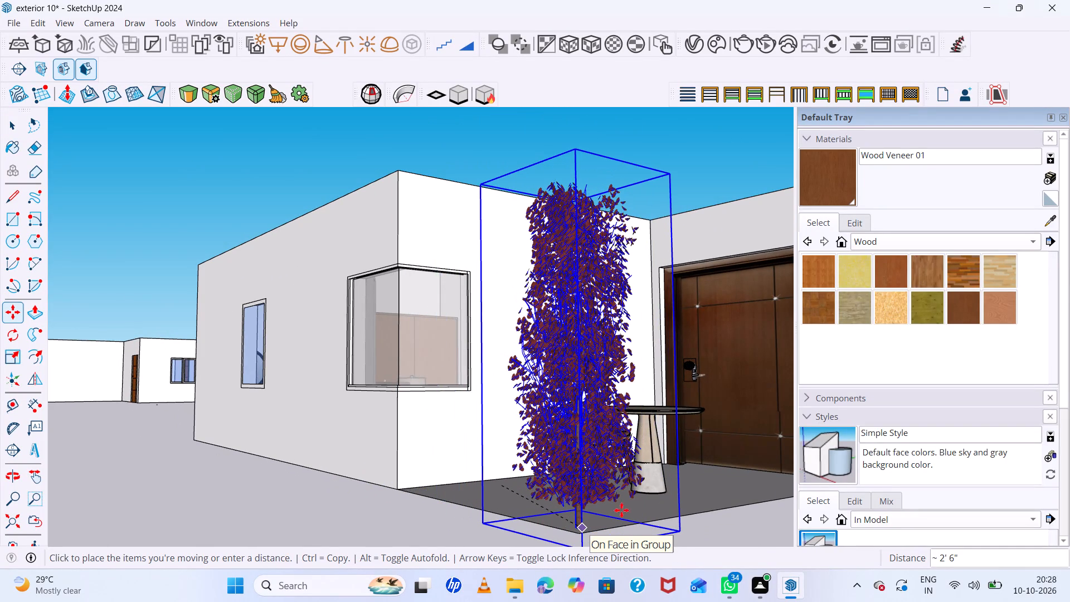
key(space)
click(736, 545)
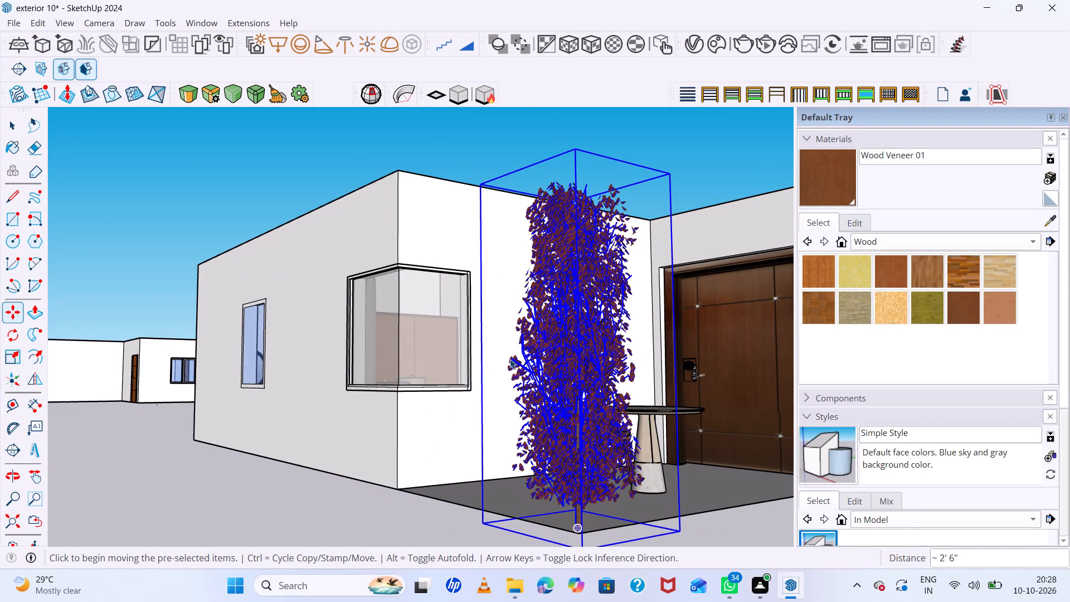
Examine the maple tree's placement at the porch corner from several angles around the house.
scroll(510, 358, down, 11)
middle_drag(577, 455, 583, 463)
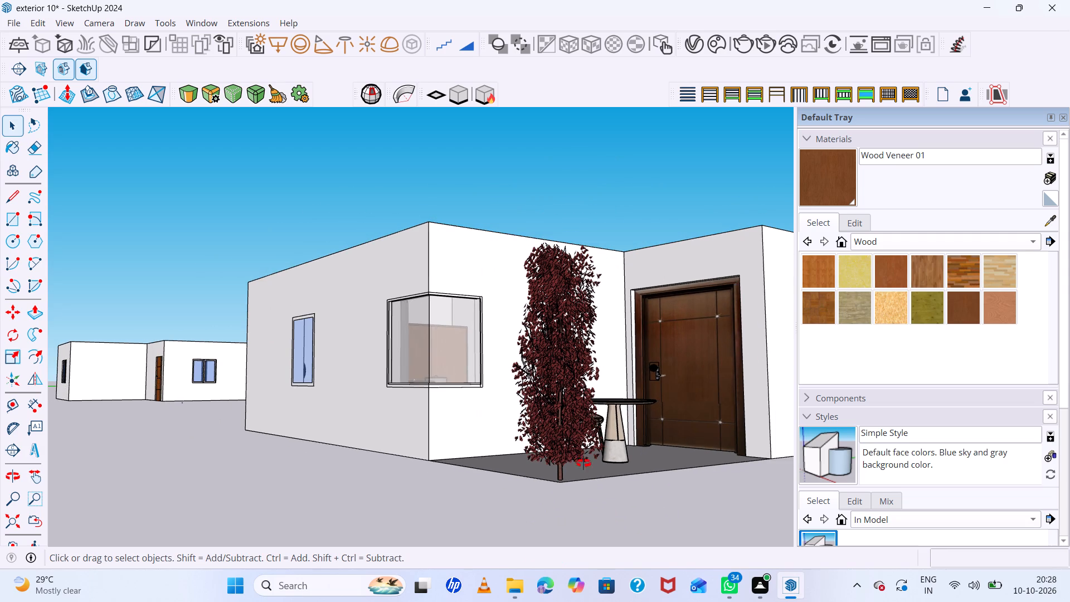
middle_drag(583, 463, 648, 505)
scroll(690, 445, down, 6)
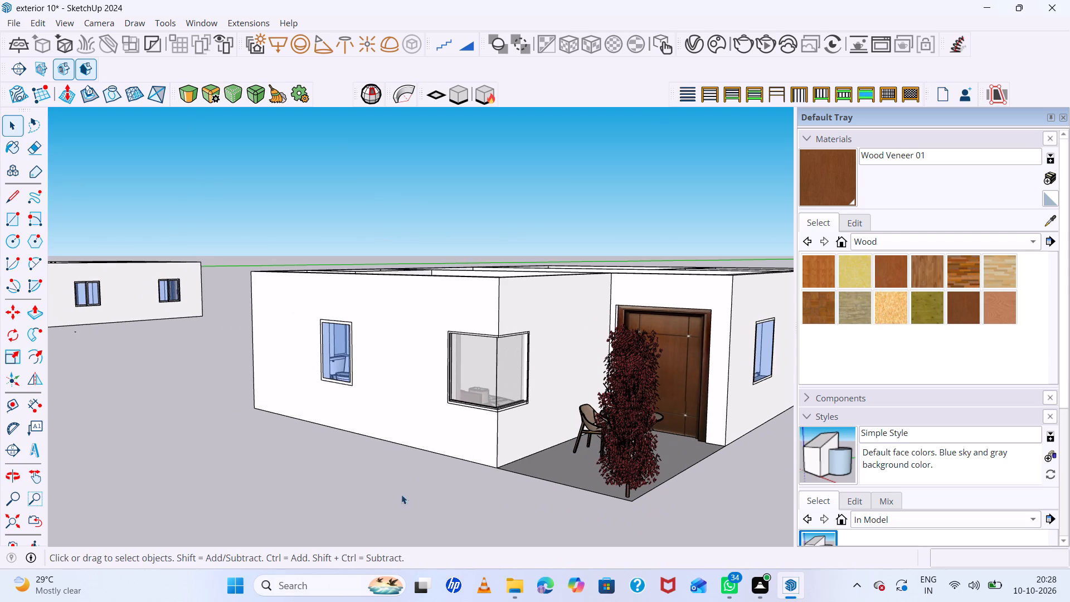
scroll(447, 415, down, 5)
middle_drag(453, 412, 580, 459)
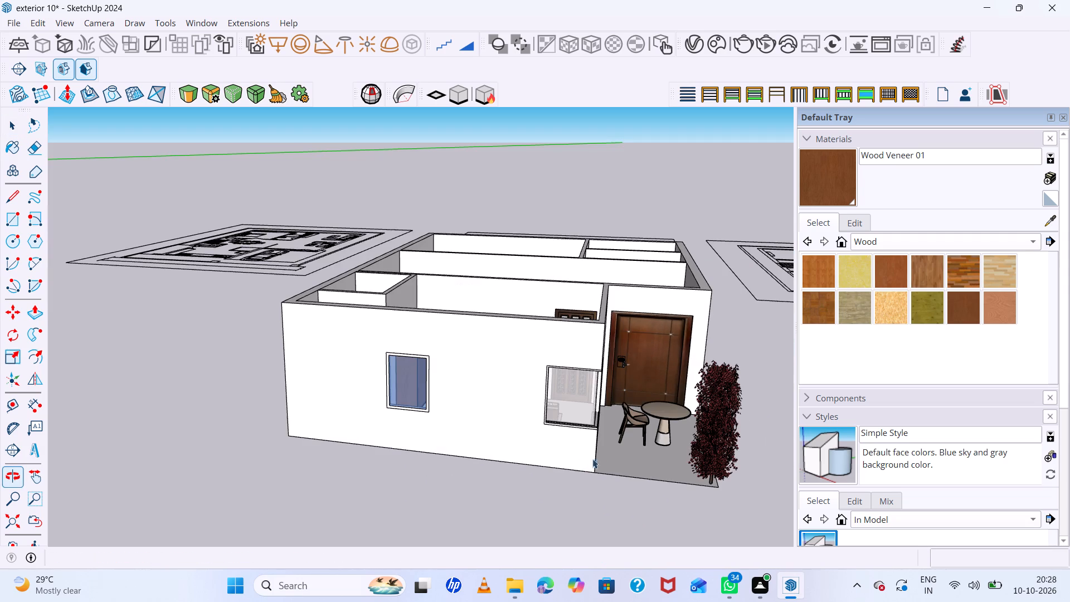
scroll(718, 437, up, 11)
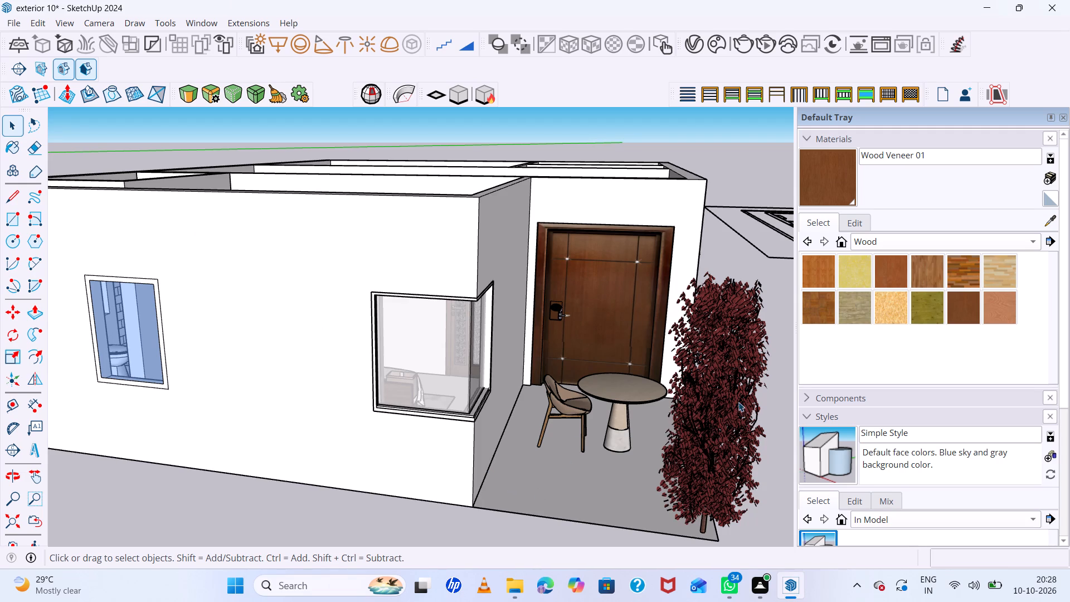
click(768, 398)
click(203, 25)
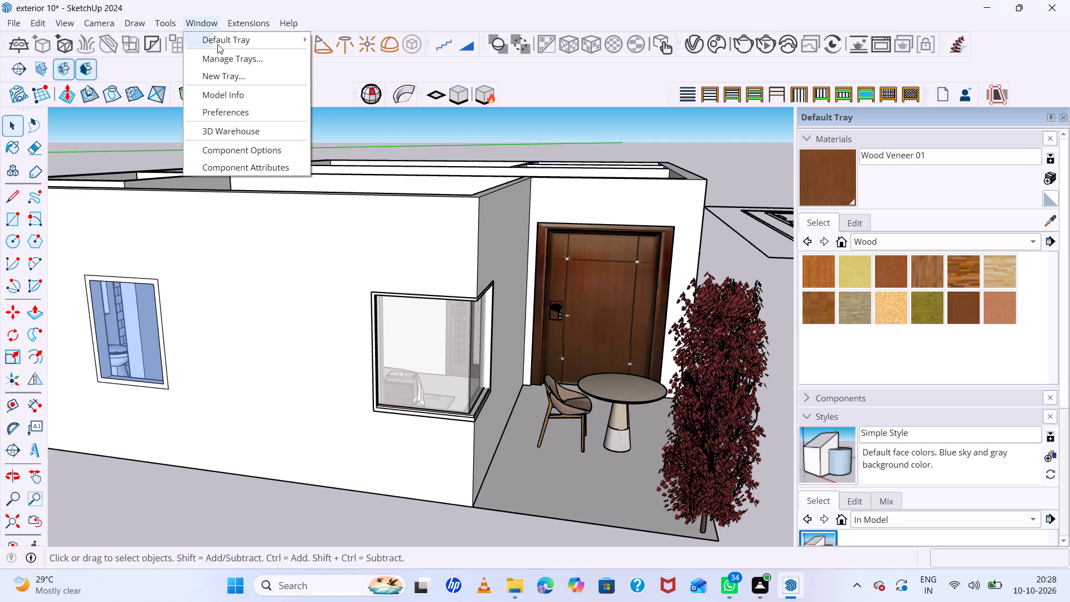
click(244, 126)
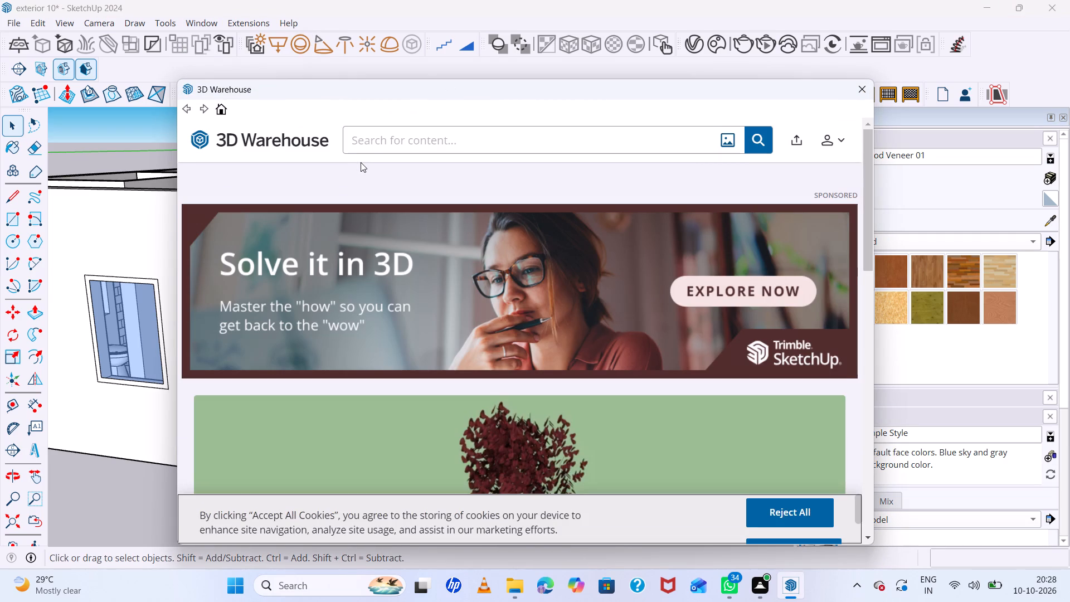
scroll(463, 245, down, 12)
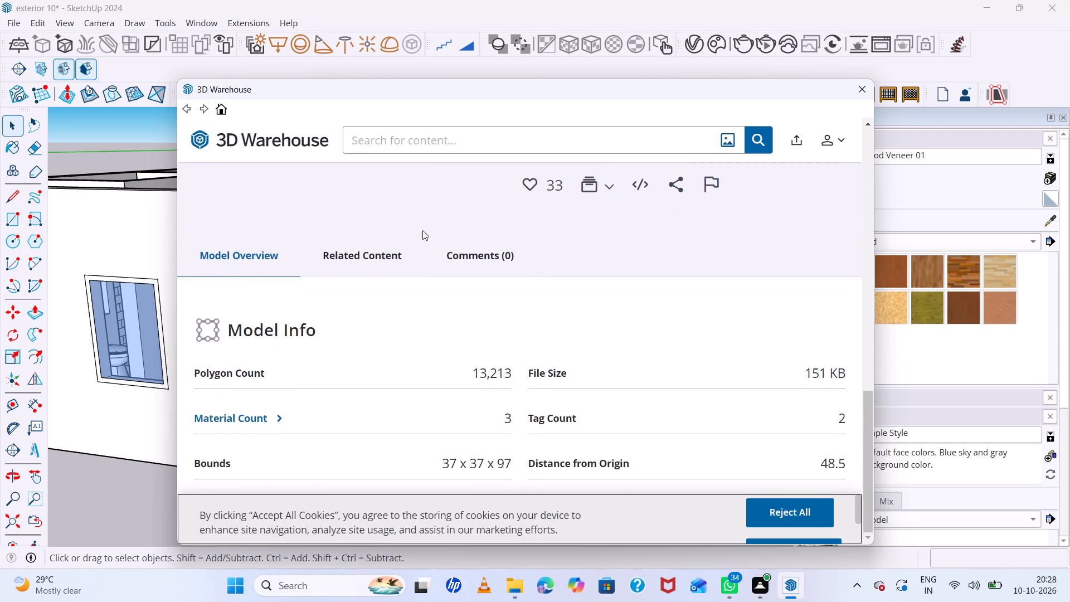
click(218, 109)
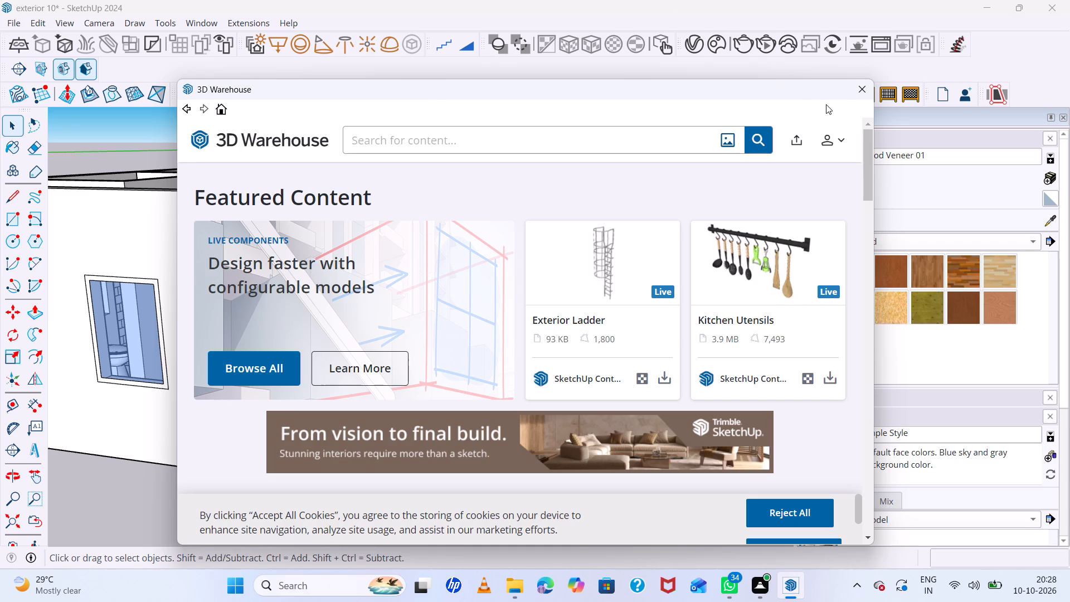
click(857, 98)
Compare the upper-floor model's rooms and furniture layout with the adjacent floor plans.
scroll(393, 297, down, 4)
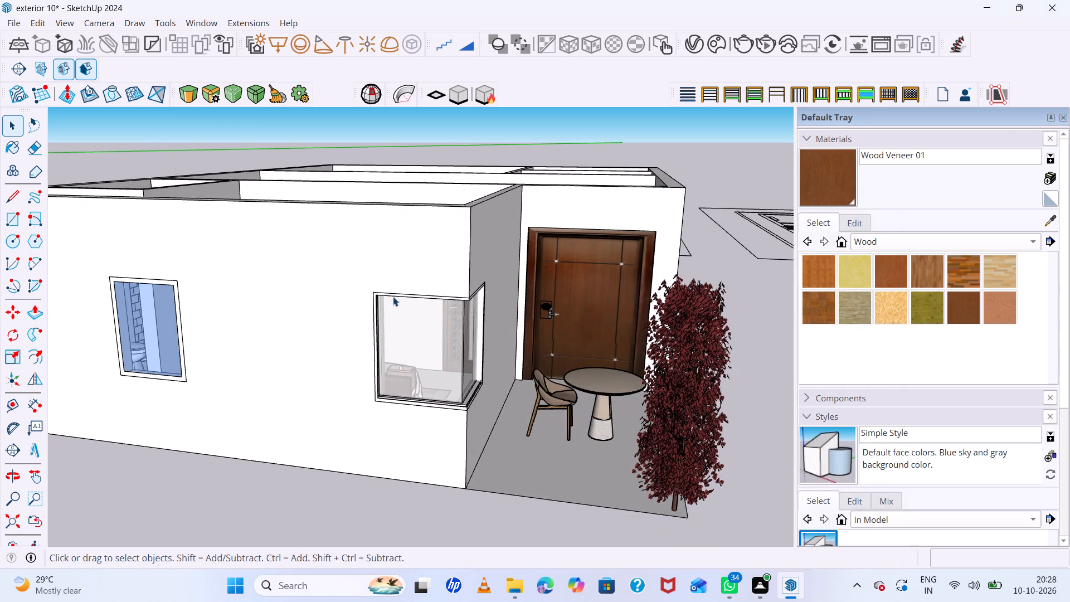
scroll(393, 297, down, 3)
middle_drag(479, 312, 545, 367)
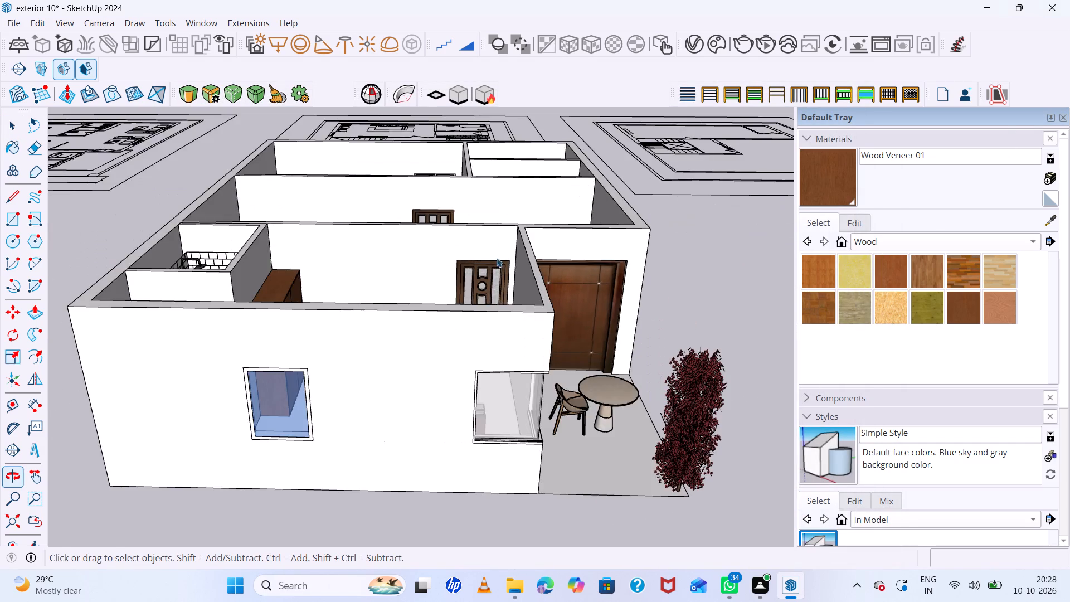
scroll(497, 258, down, 7)
middle_drag(502, 260, 533, 380)
scroll(491, 197, down, 6)
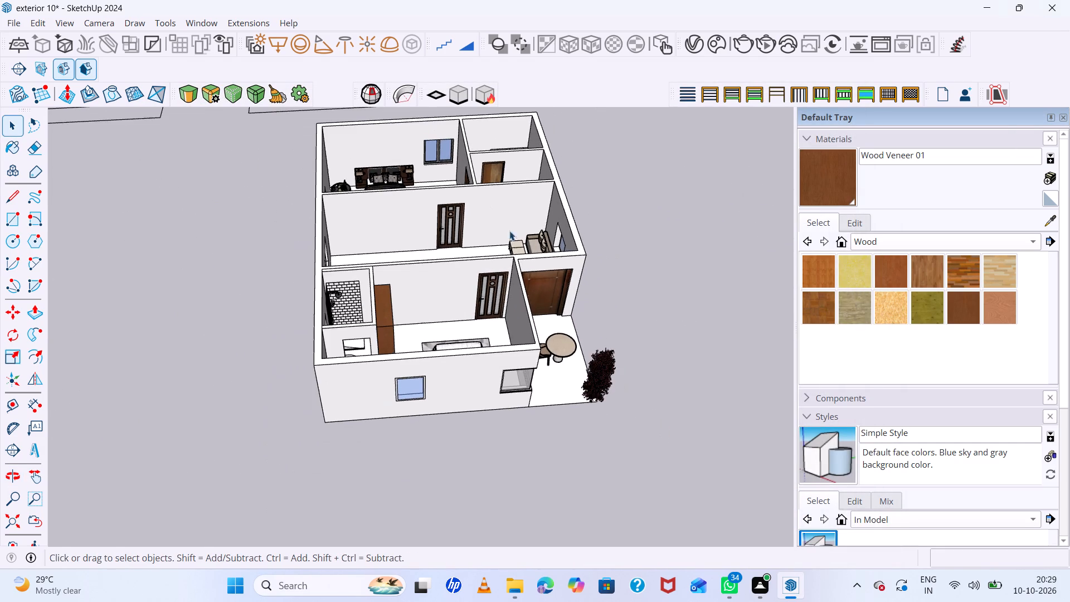
middle_drag(517, 245, 519, 353)
middle_drag(479, 226, 497, 339)
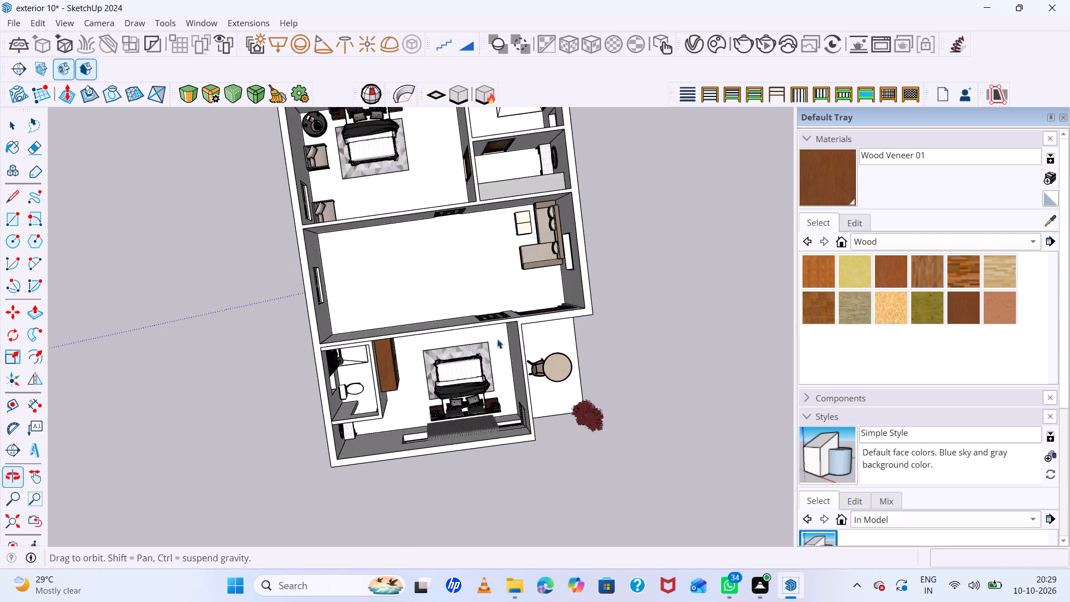
scroll(474, 288, down, 9)
middle_drag(475, 285, 467, 266)
scroll(513, 244, up, 2)
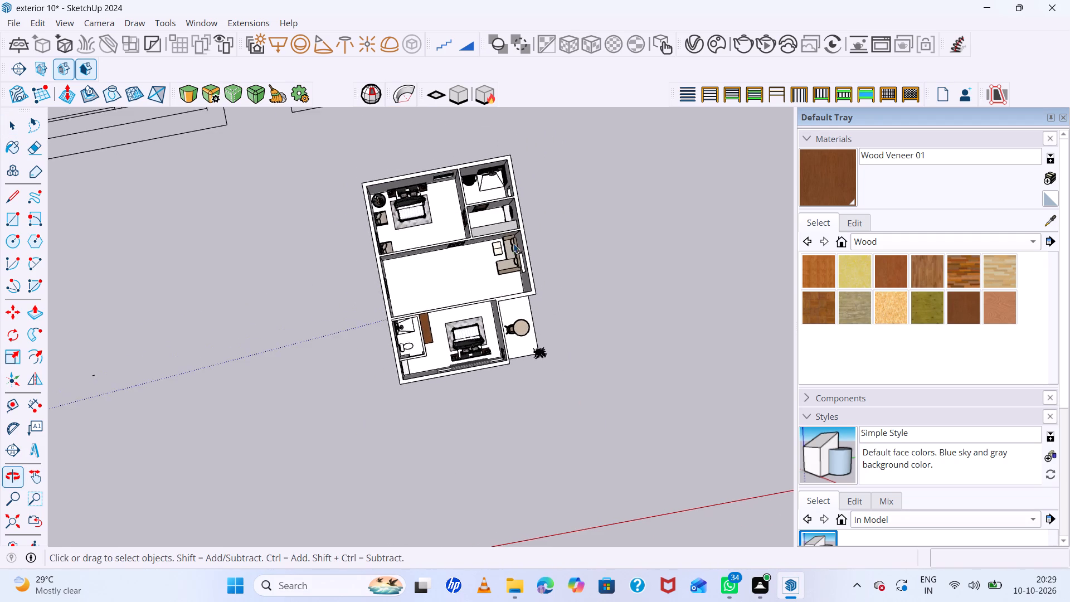
scroll(513, 244, up, 11)
scroll(479, 317, down, 14)
middle_drag(502, 318, 480, 195)
scroll(431, 309, up, 13)
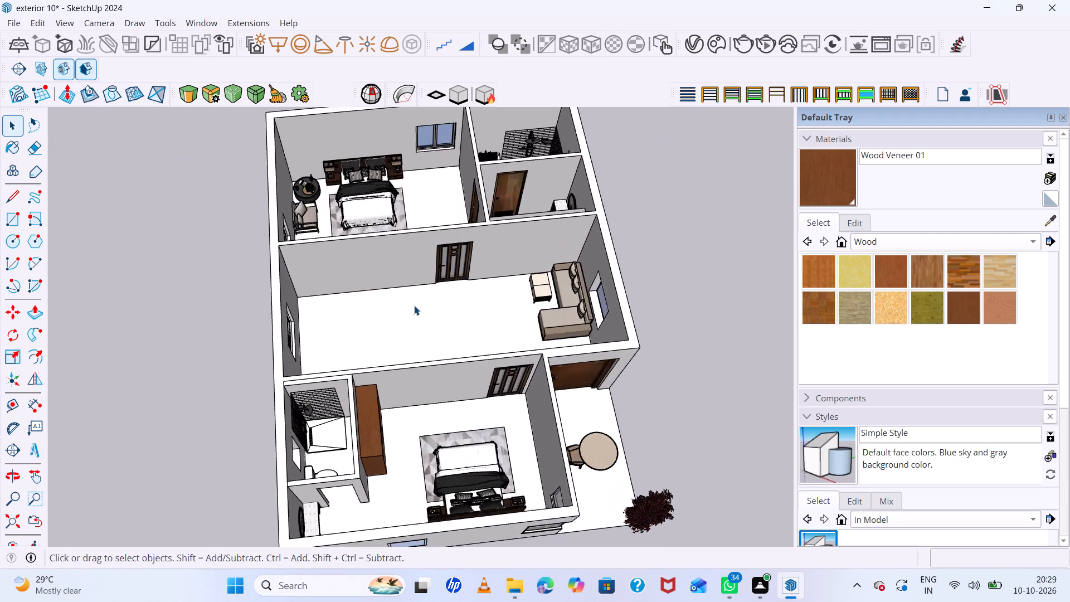
scroll(414, 305, down, 7)
scroll(416, 310, down, 15)
scroll(418, 312, down, 8)
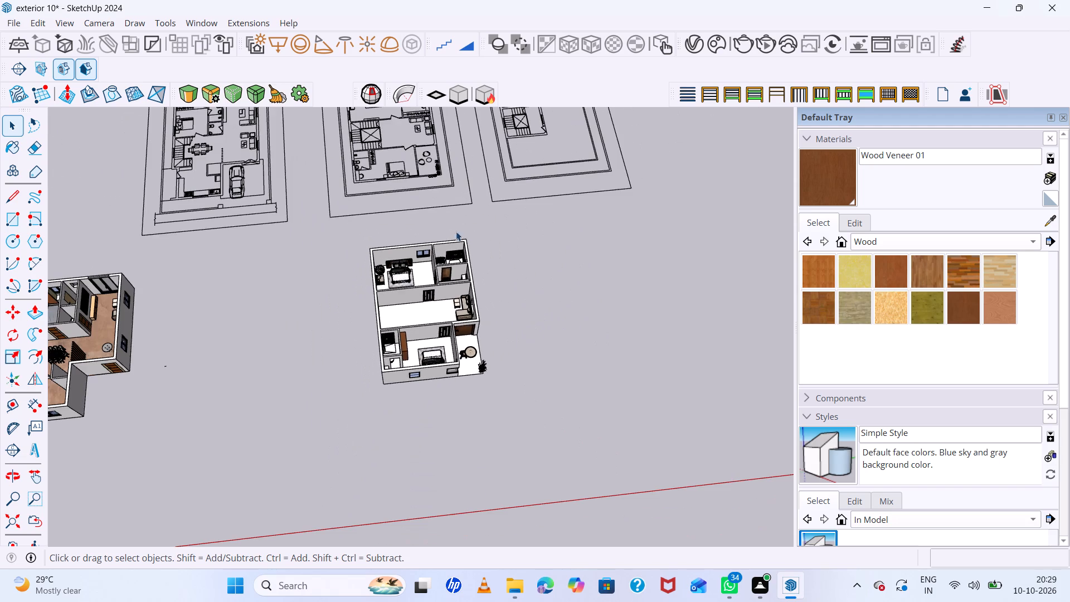
scroll(386, 176, up, 12)
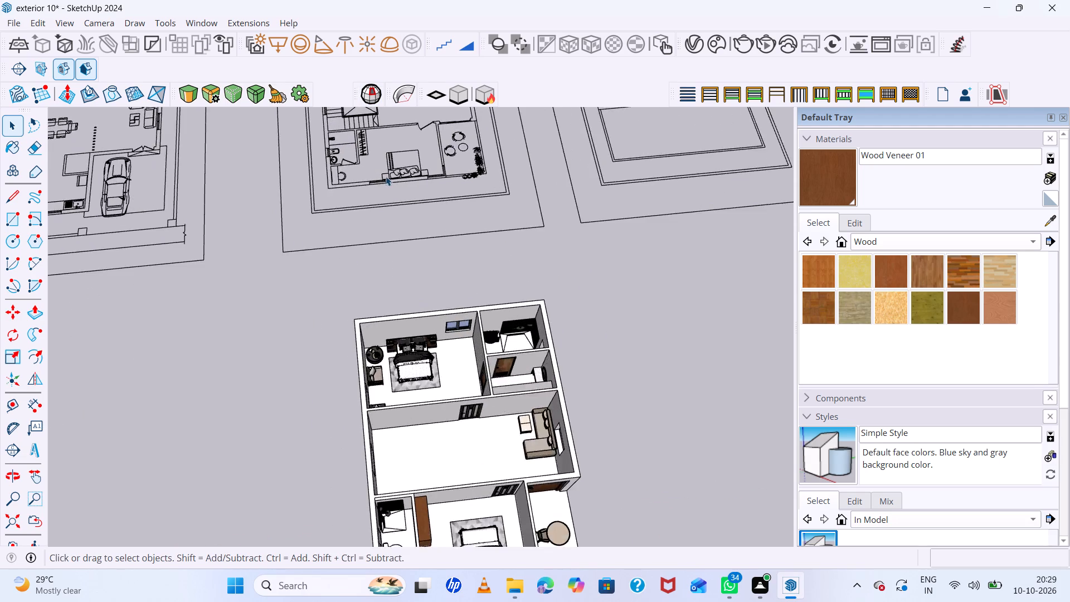
scroll(386, 176, down, 15)
scroll(398, 195, down, 8)
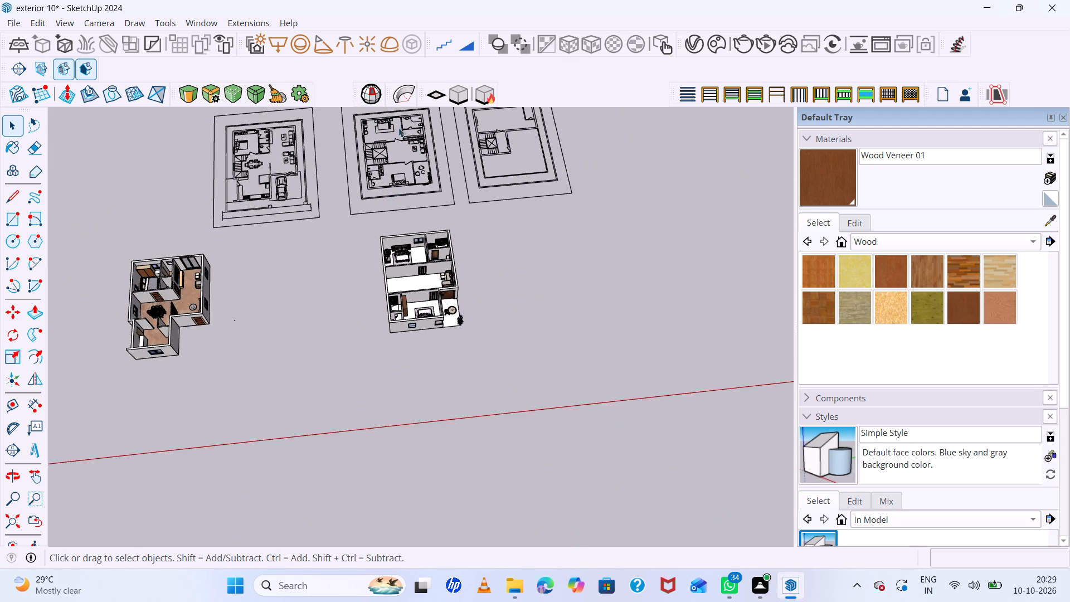
scroll(395, 122, up, 12)
middle_drag(424, 265, 615, 280)
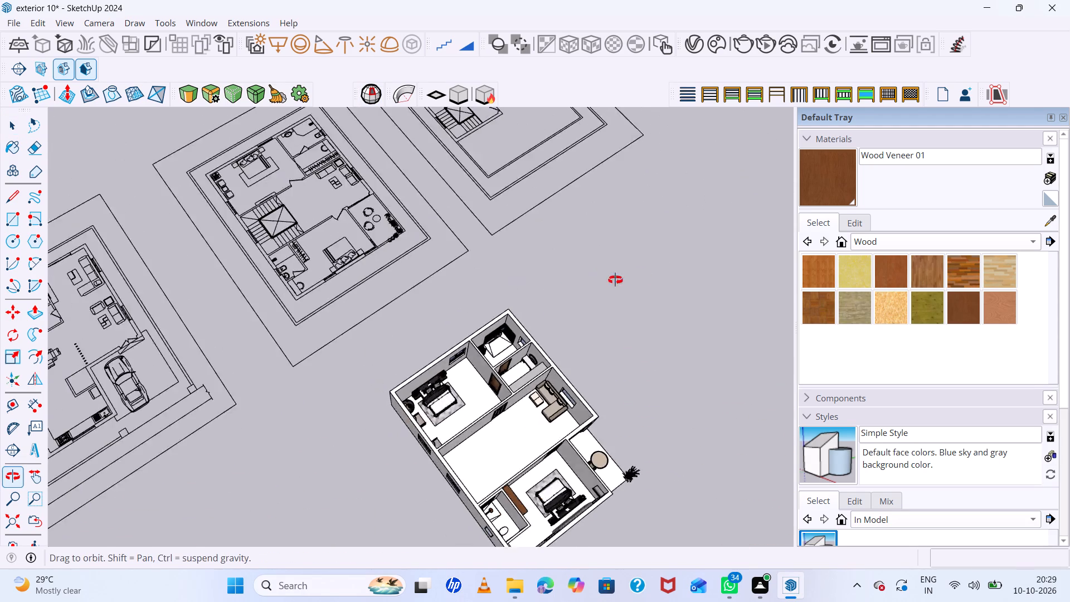
middle_drag(615, 280, 674, 275)
middle_drag(542, 351, 633, 352)
middle_drag(528, 380, 595, 366)
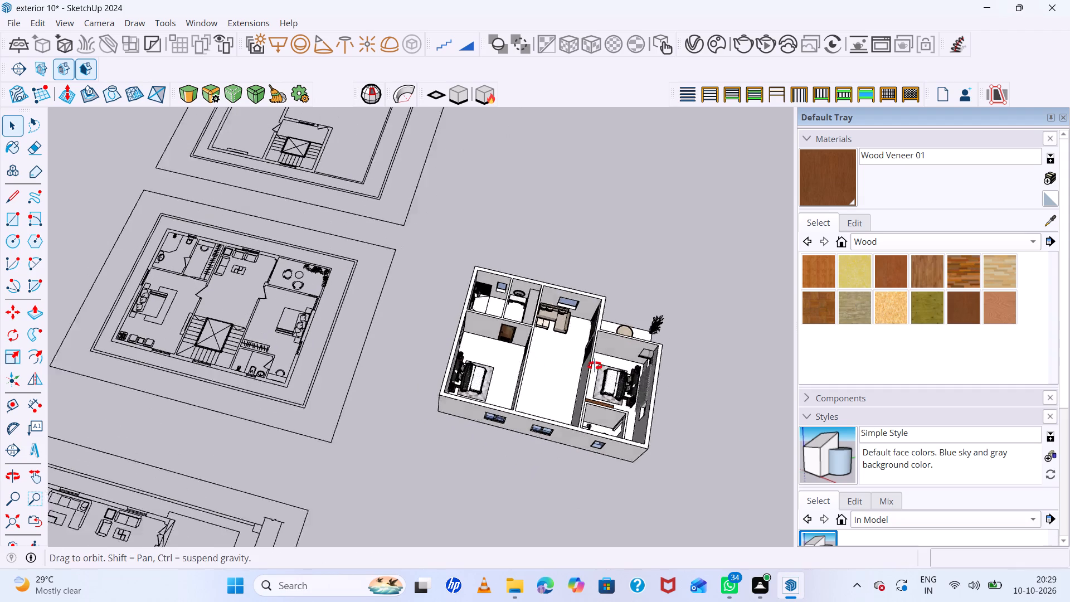
middle_drag(595, 366, 638, 358)
middle_click(638, 357)
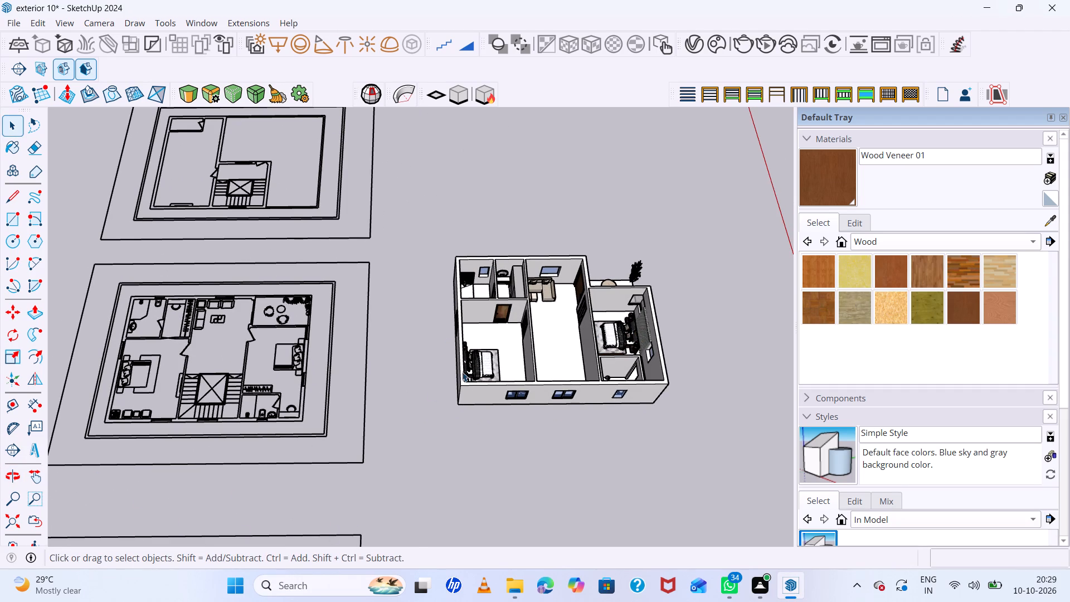
Draw a rectangle about 9' 5" by 3' 11" on the bedroom wall facing the bed, beside the panelled door.
middle_drag(462, 372, 525, 396)
scroll(507, 333, up, 13)
scroll(553, 310, up, 5)
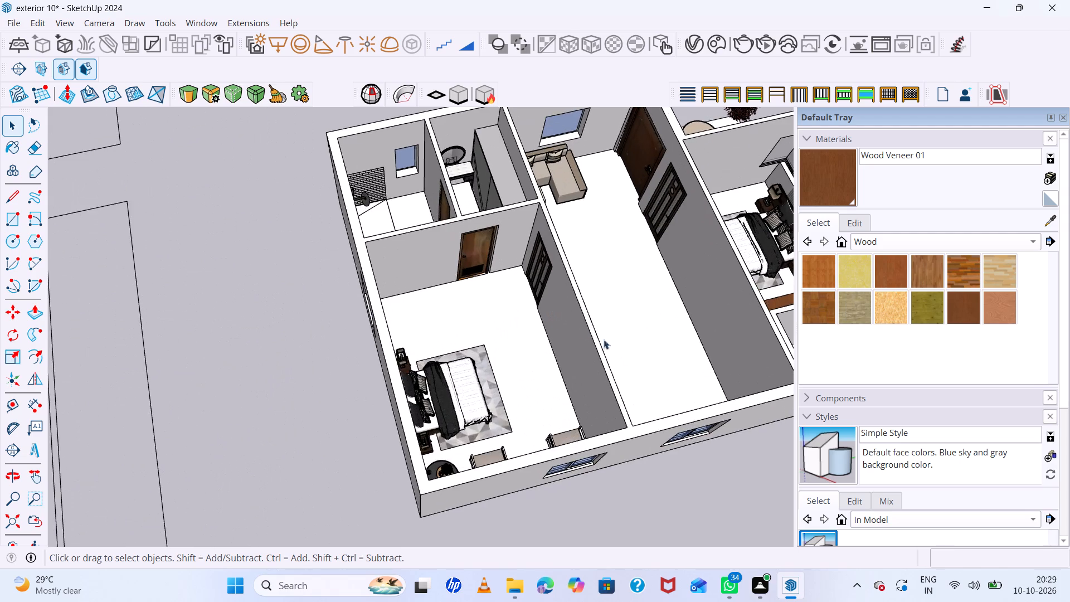
scroll(626, 352, up, 5)
middle_drag(616, 383, 692, 386)
scroll(622, 363, up, 2)
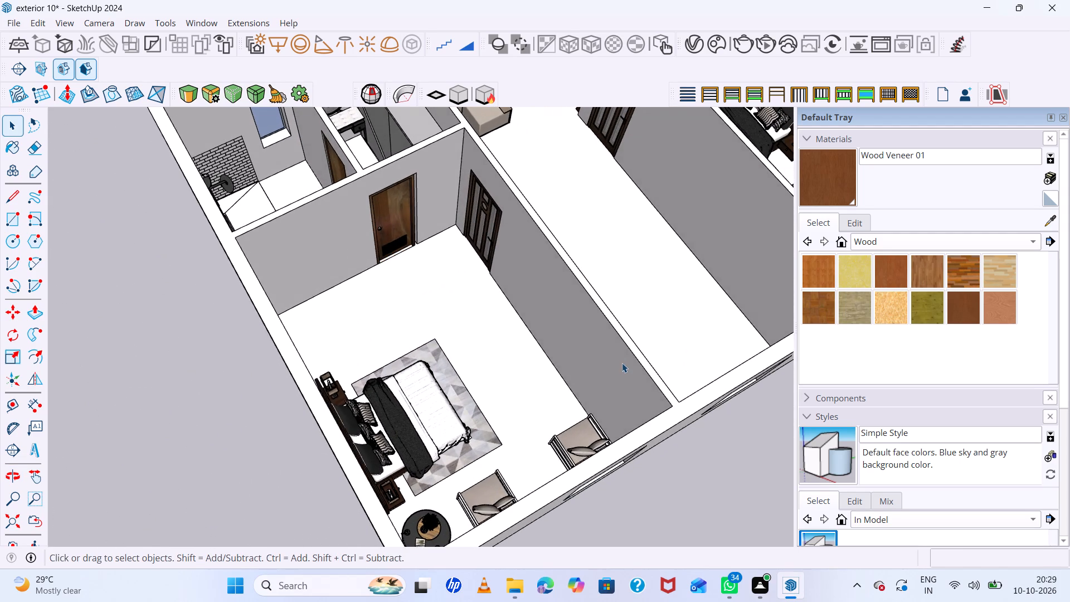
scroll(622, 363, up, 5)
middle_drag(617, 363, 633, 315)
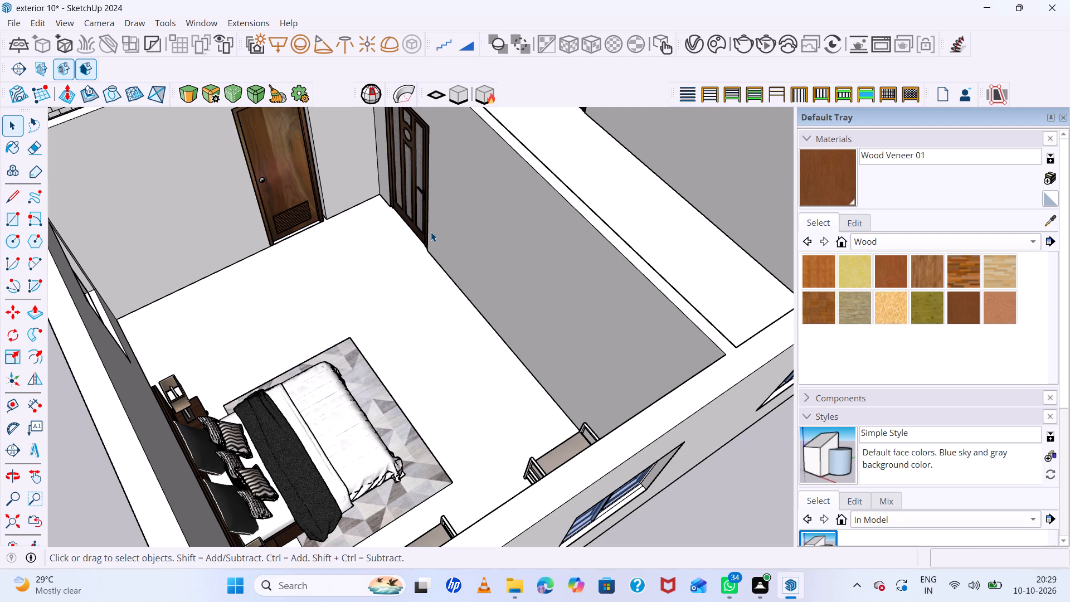
key(r)
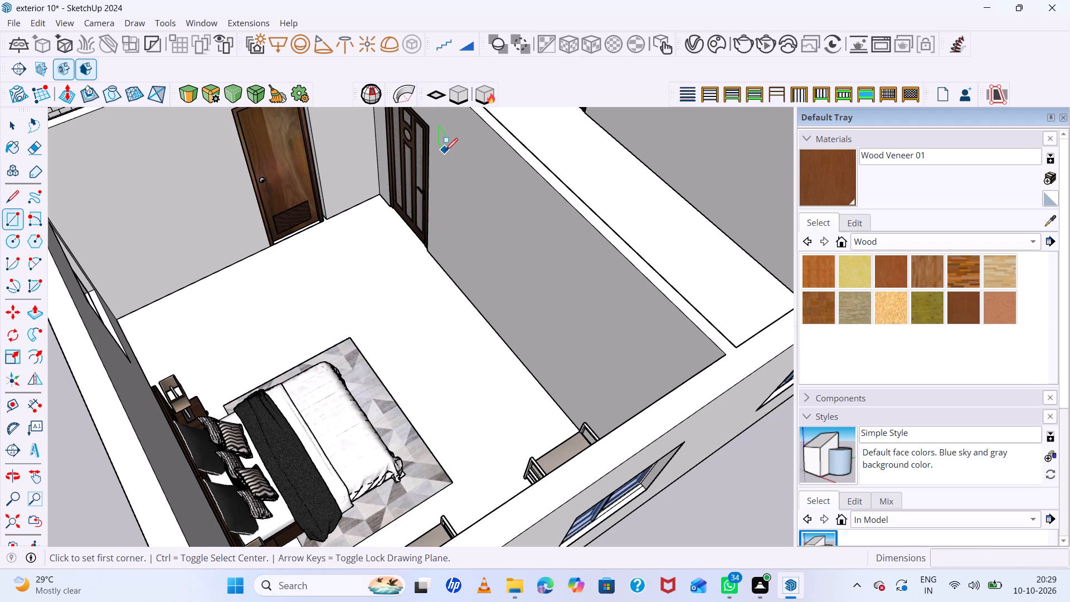
click(445, 151)
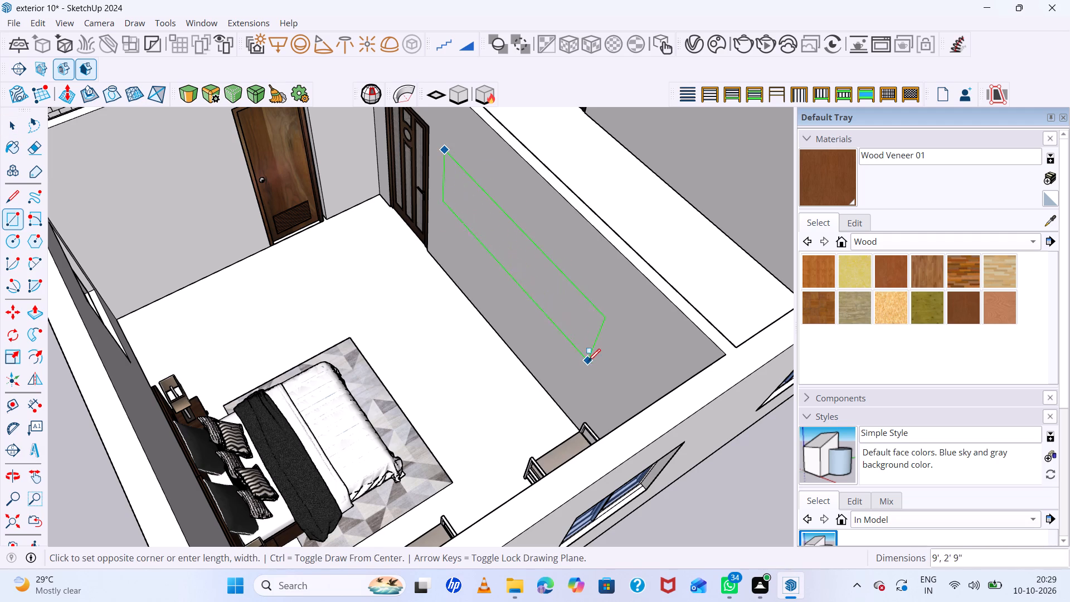
scroll(583, 378, up, 1)
middle_drag(583, 378, 600, 357)
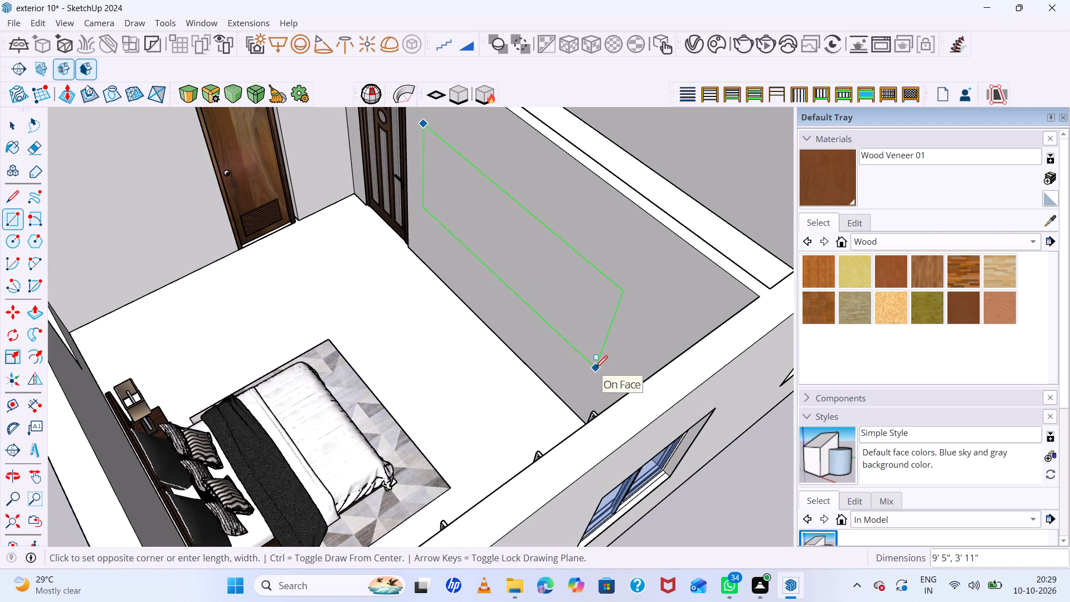
click(596, 367)
Push/pull the wall rectangle 1" out into the bedroom as a thin panel.
scroll(575, 281, up, 3)
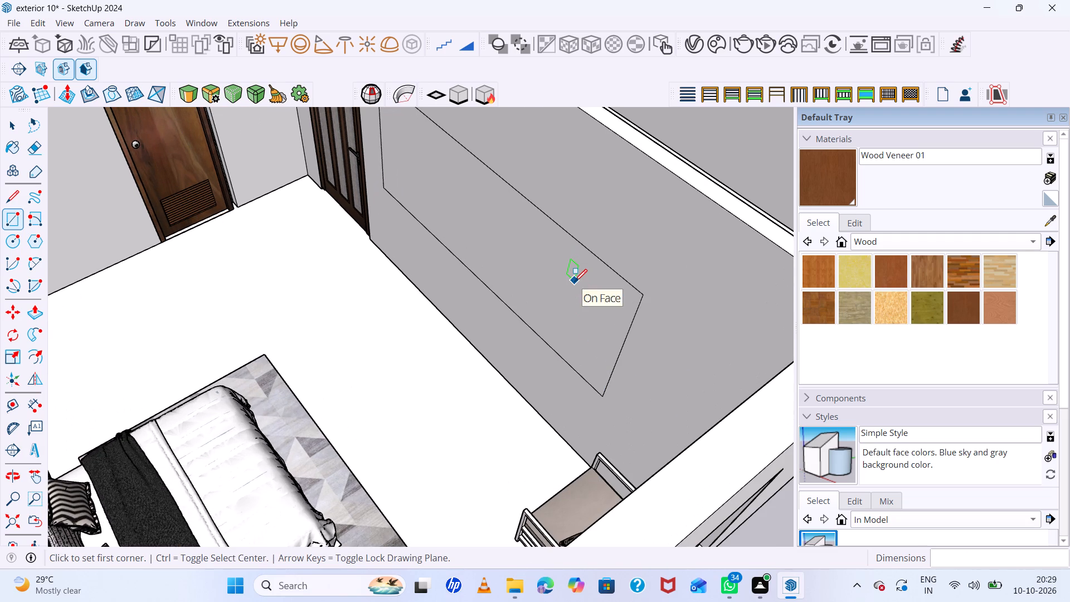
key(space)
click(575, 281)
key(p)
click(575, 281)
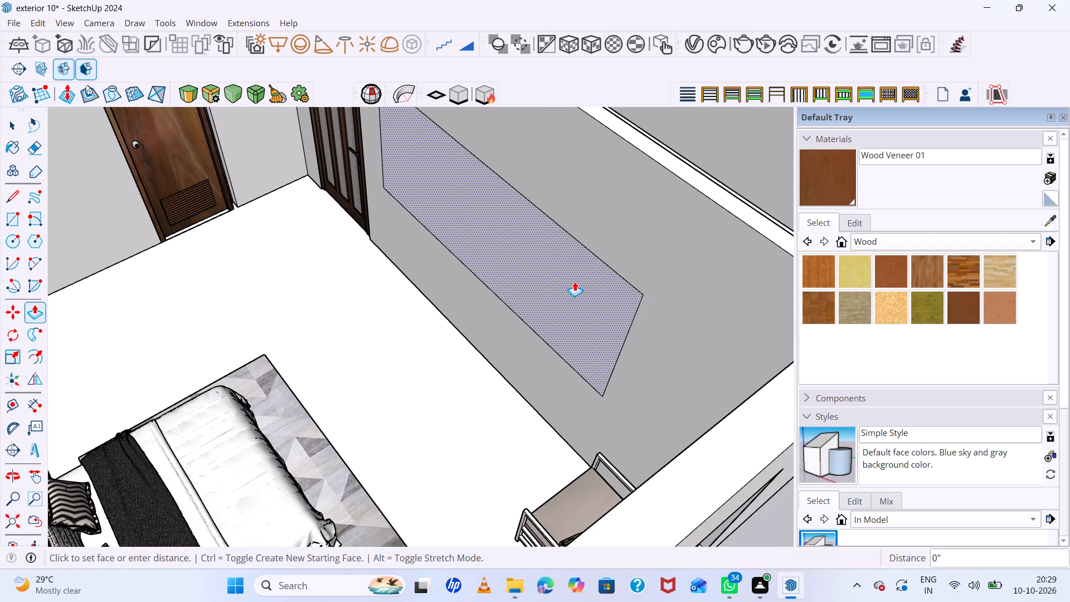
click(574, 285)
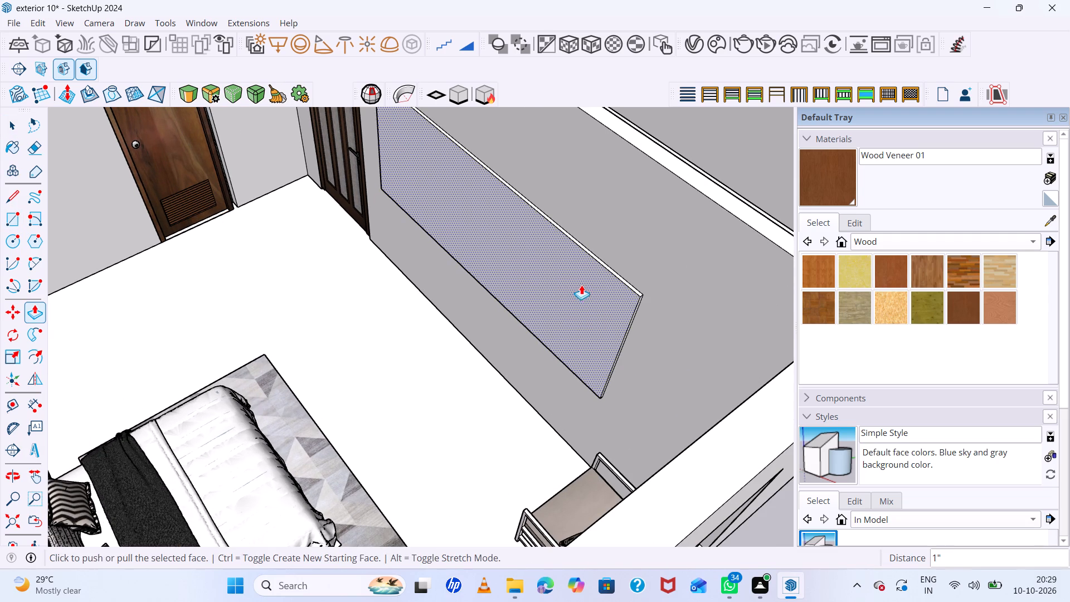
key(space)
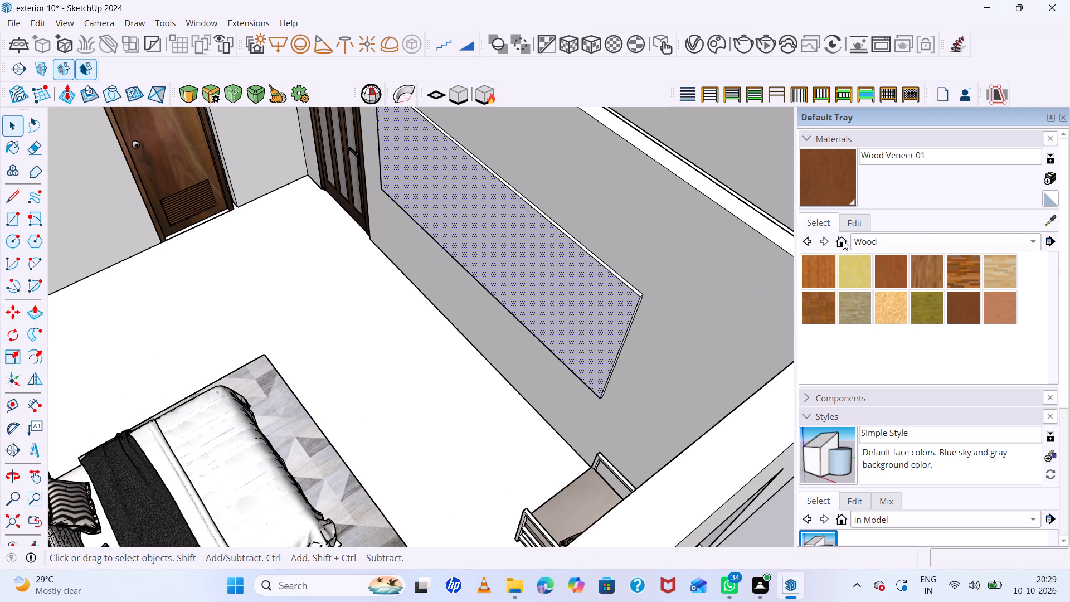
Paint the wall panel's front face, top edge and window-side edge with the in-model material 0137_Black.
click(843, 240)
scroll(855, 312, down, 2)
click(855, 312)
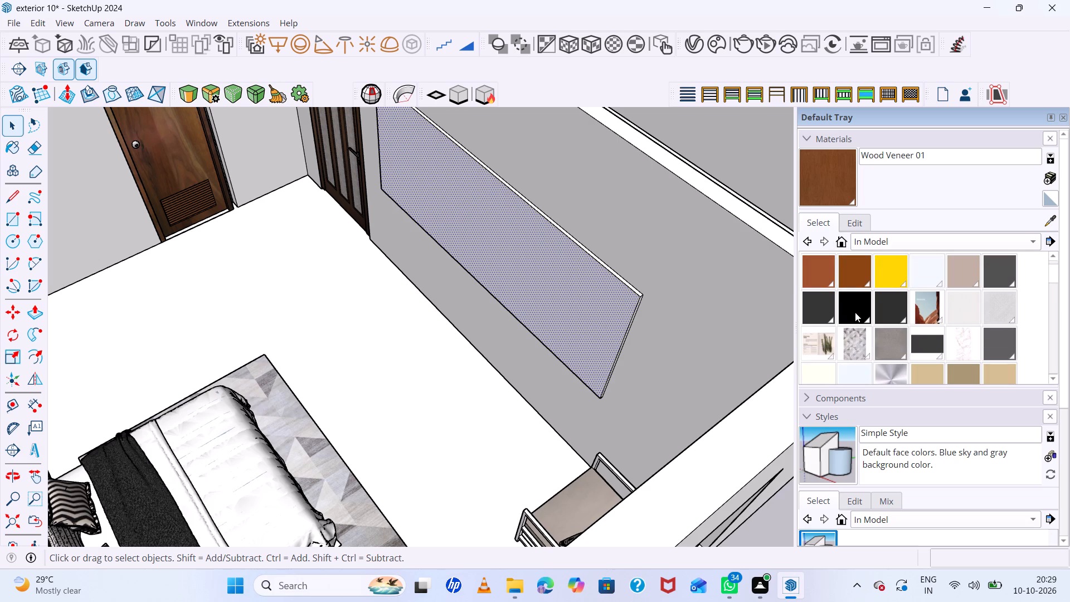
click(605, 316)
scroll(605, 316, down, 7)
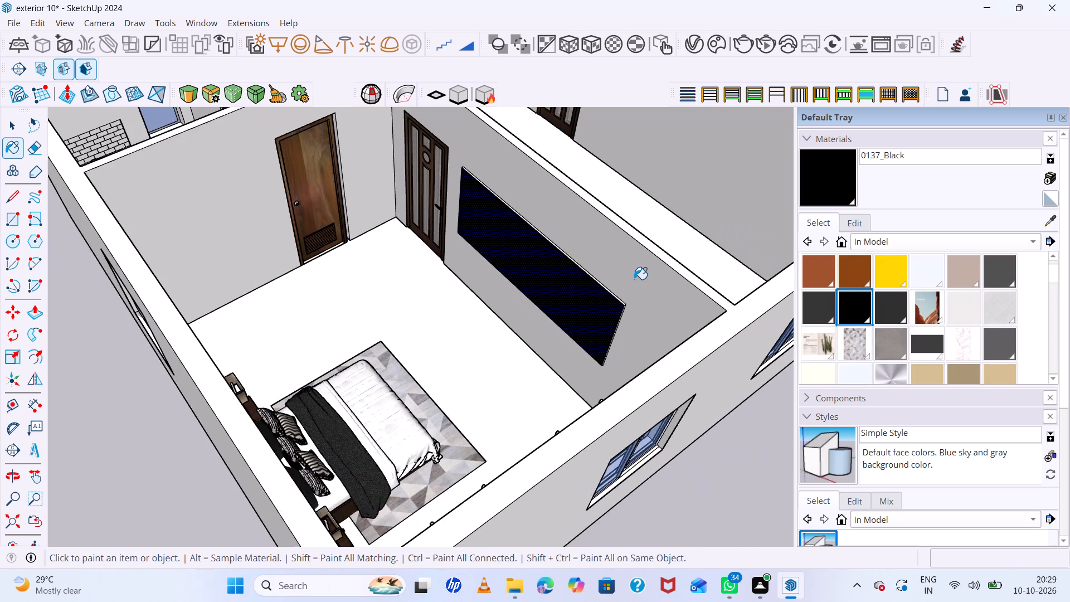
scroll(634, 279, up, 20)
scroll(634, 279, up, 4)
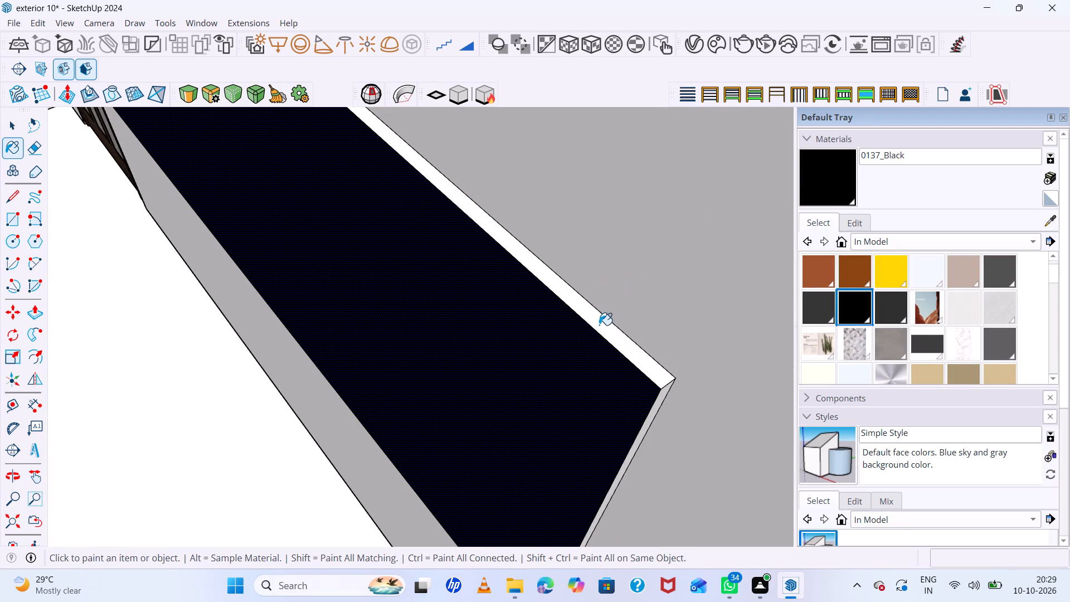
click(599, 325)
middle_drag(601, 327, 586, 288)
scroll(653, 367, up, 3)
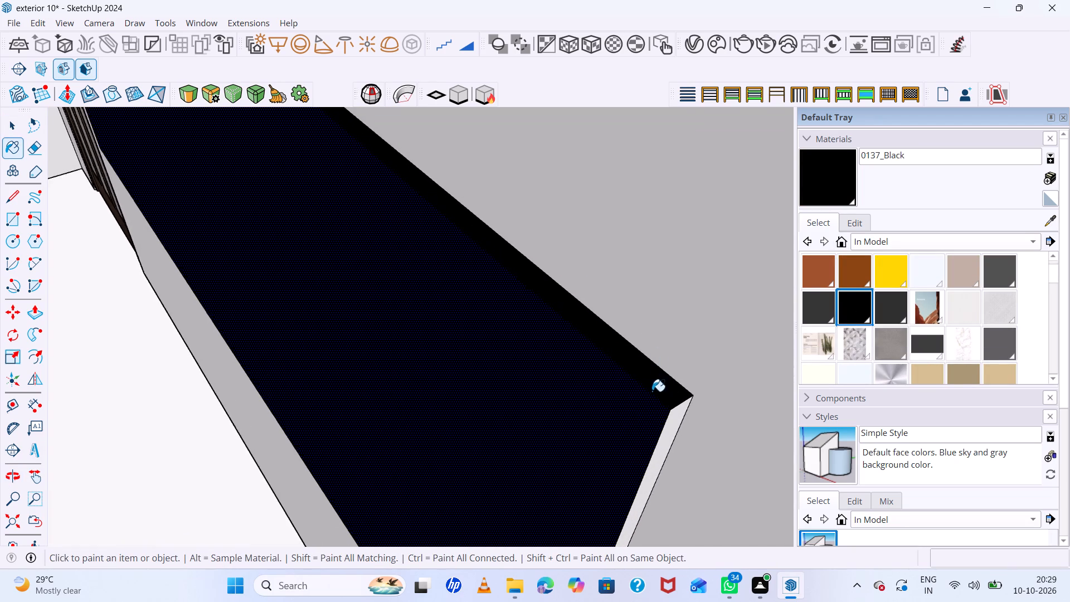
scroll(652, 391, up, 3)
click(680, 424)
scroll(669, 363, down, 14)
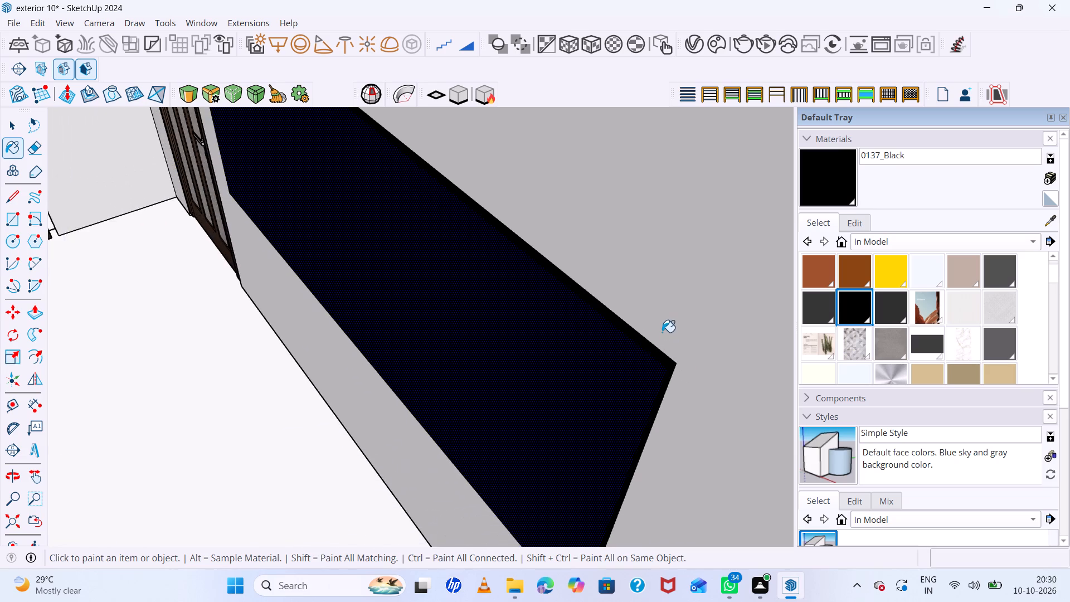
Paint the bottom edge of the bedroom wall panel with the in-model material 0137_Black.
scroll(662, 332, down, 4)
middle_drag(571, 378, 611, 312)
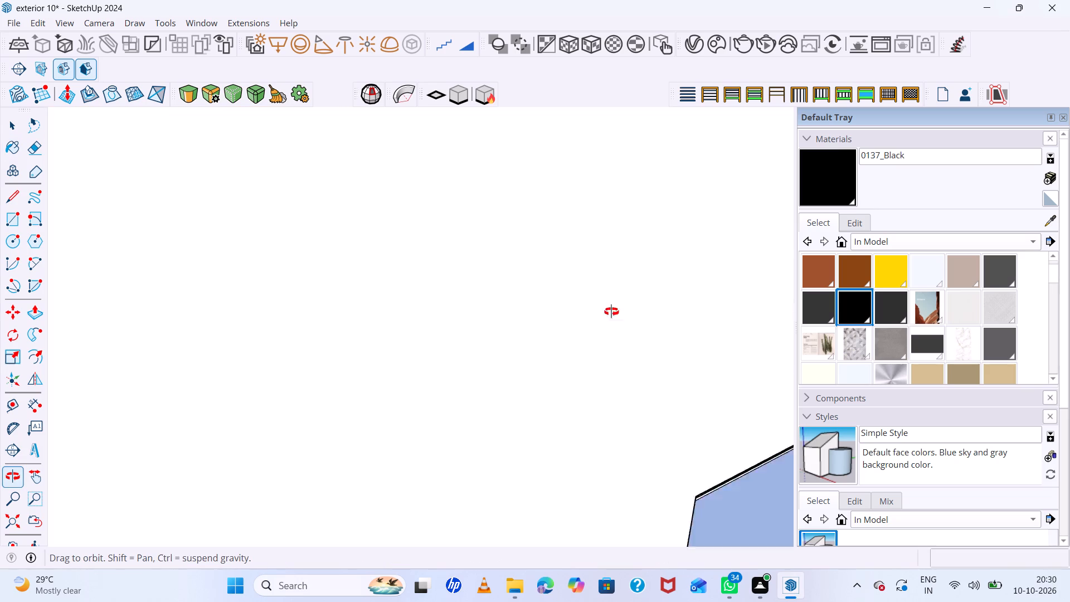
middle_drag(611, 312, 646, 344)
scroll(565, 386, up, 11)
middle_drag(569, 383, 571, 299)
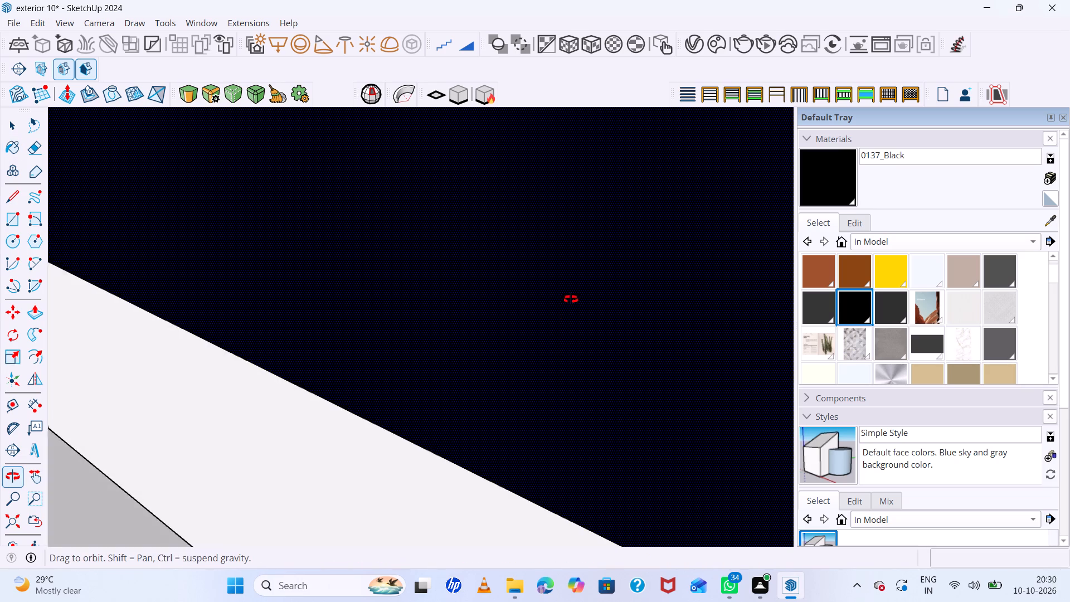
middle_drag(571, 299, 571, 297)
scroll(572, 306, down, 15)
scroll(573, 305, down, 7)
scroll(615, 340, up, 4)
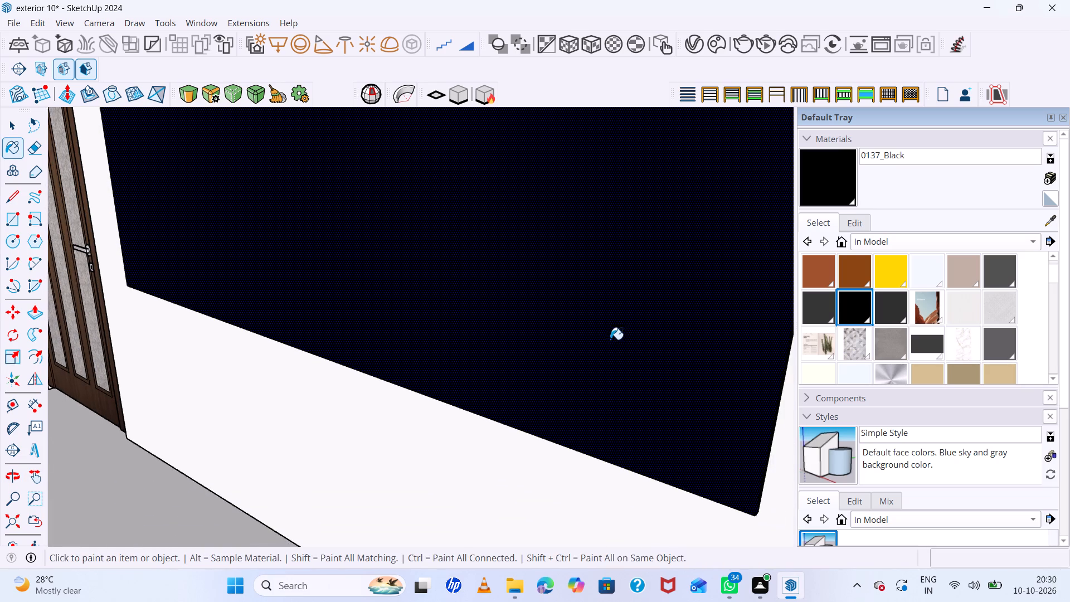
scroll(596, 338, down, 7)
scroll(641, 370, up, 6)
middle_drag(649, 377, 637, 319)
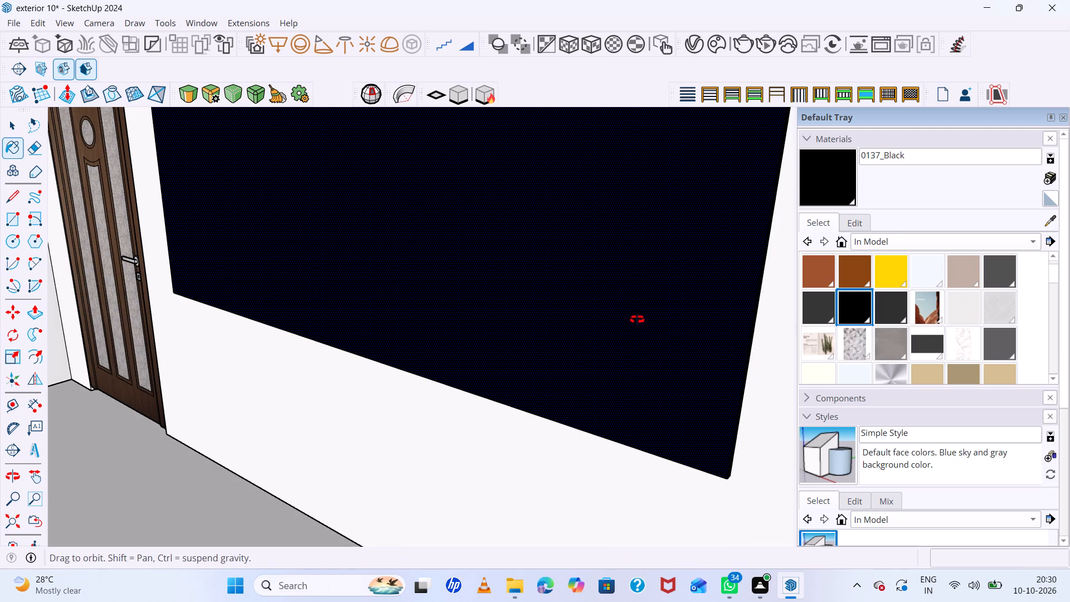
middle_drag(637, 319, 633, 300)
scroll(701, 369, up, 8)
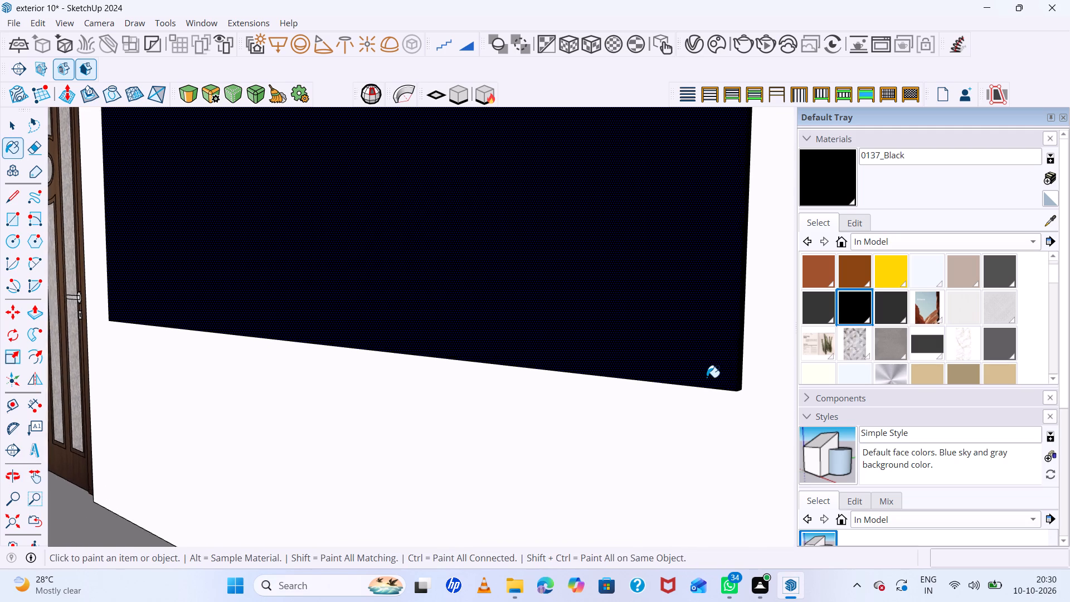
scroll(707, 377, up, 7)
middle_drag(706, 368, 663, 266)
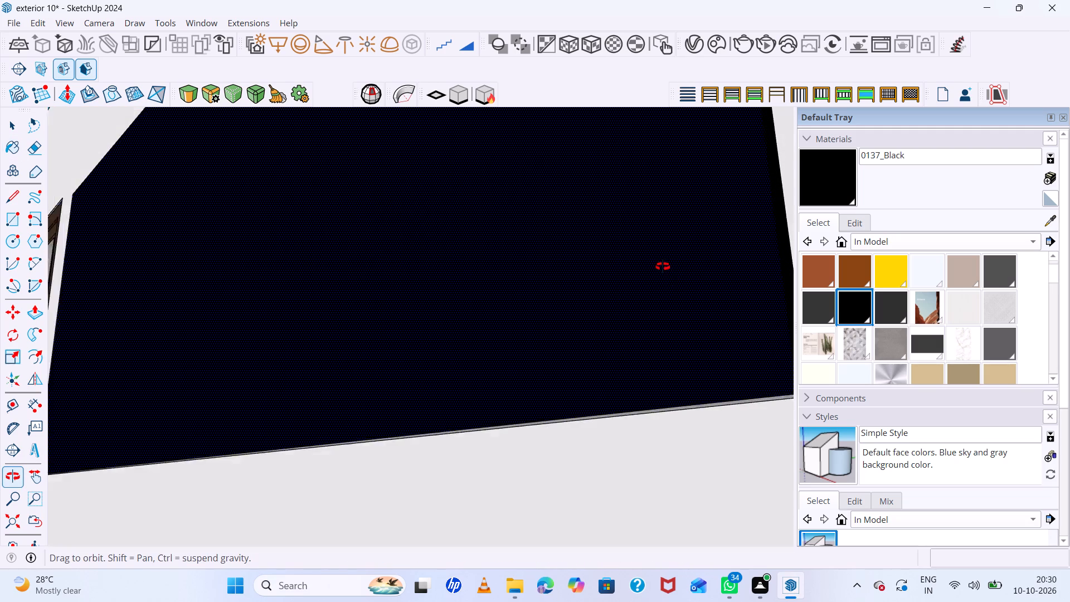
middle_drag(663, 266, 648, 242)
scroll(671, 324, up, 5)
scroll(699, 451, up, 4)
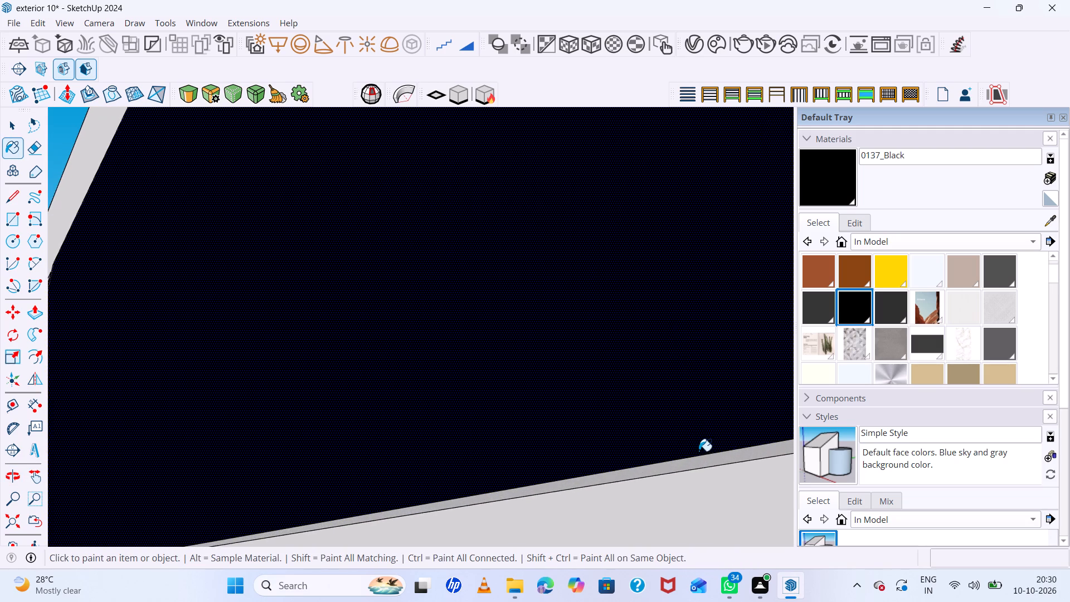
click(702, 459)
Examine the whole upper-floor model from above and outside, checking the furnished rooms and the porch with its table and plant.
scroll(646, 402, down, 7)
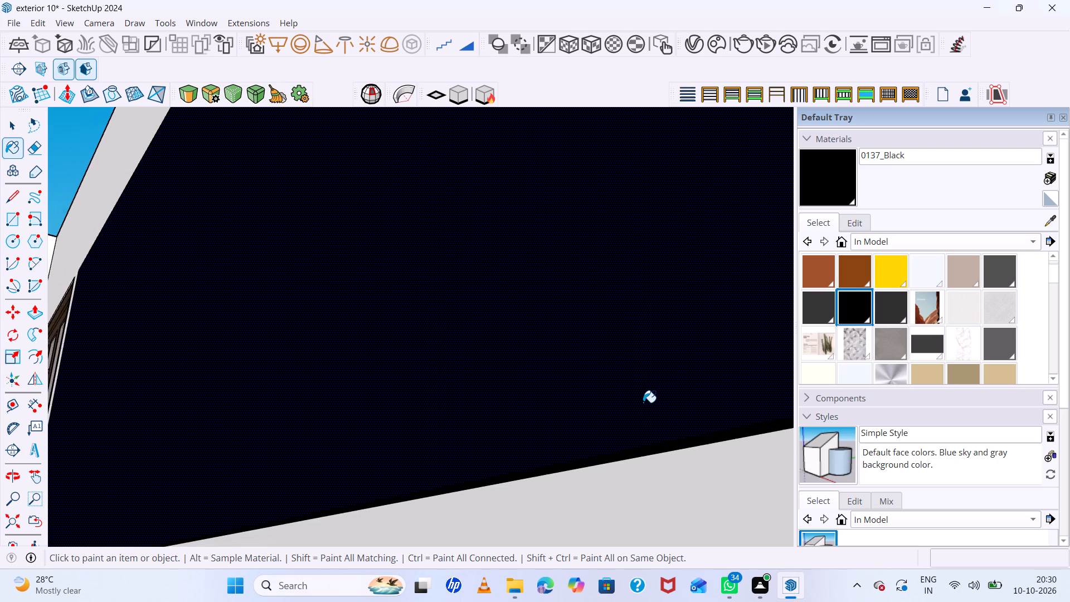
scroll(643, 402, down, 20)
scroll(651, 373, down, 13)
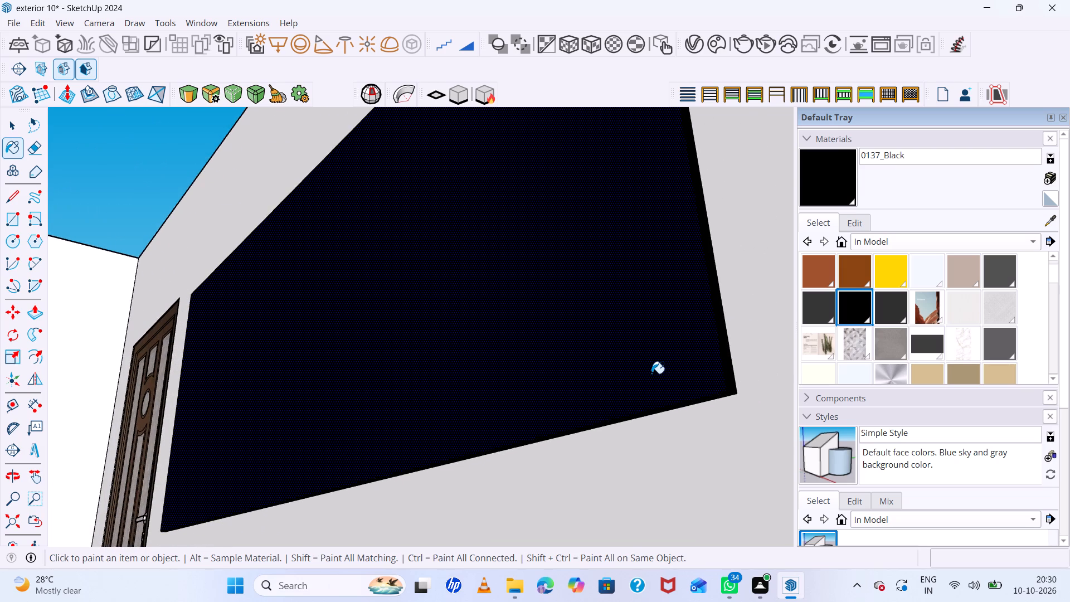
scroll(651, 373, down, 10)
scroll(677, 349, down, 16)
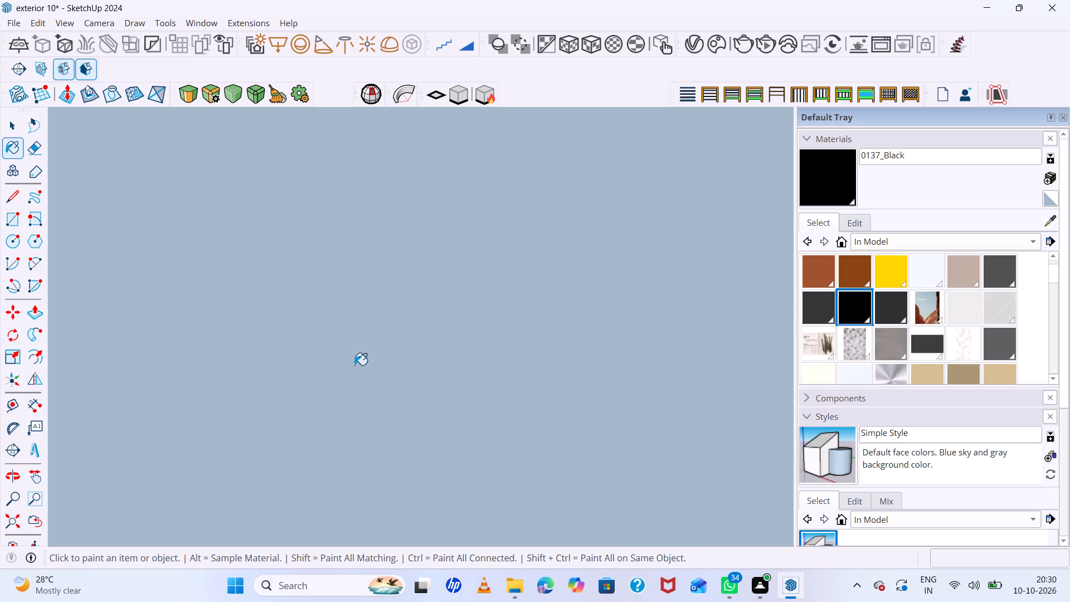
click(12, 518)
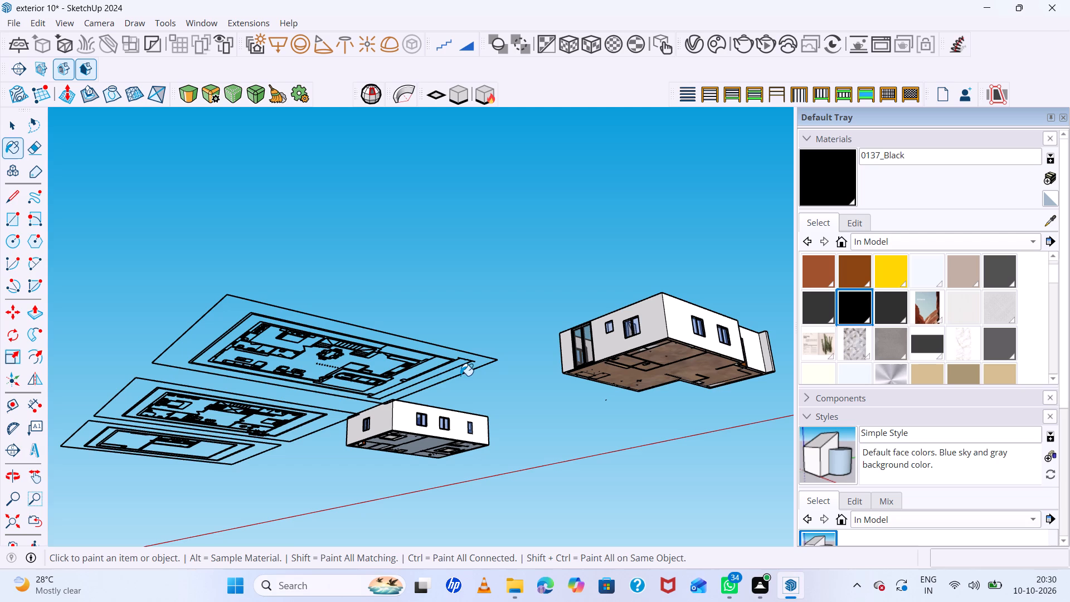
middle_drag(526, 338, 533, 414)
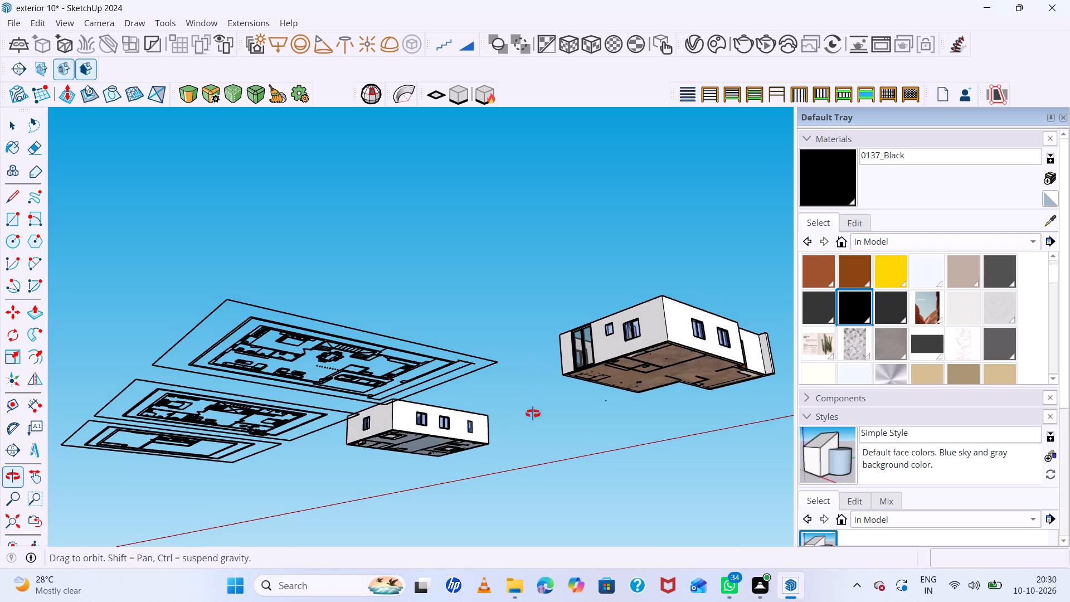
middle_drag(533, 414, 536, 426)
scroll(424, 371, up, 15)
scroll(481, 399, up, 1)
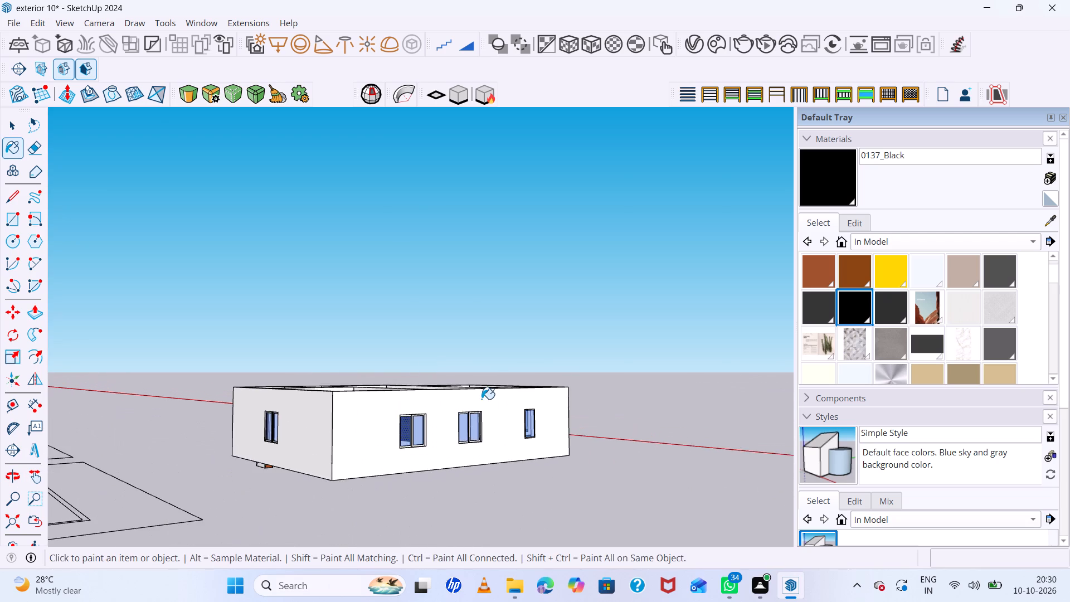
middle_drag(455, 455, 396, 509)
scroll(492, 338, down, 1)
middle_drag(492, 337, 480, 357)
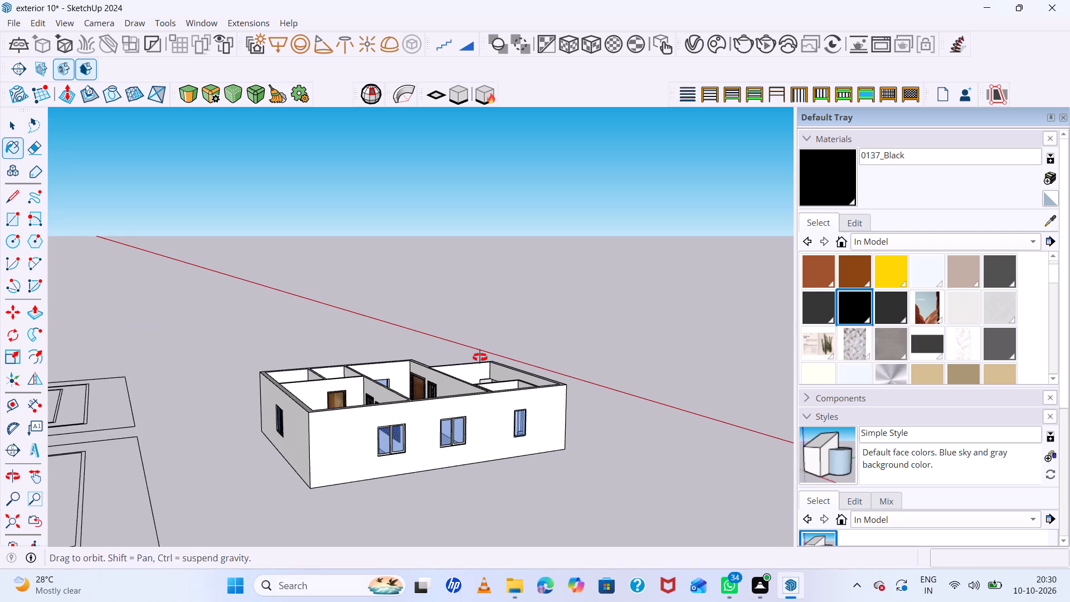
middle_drag(480, 357, 425, 436)
scroll(475, 347, up, 13)
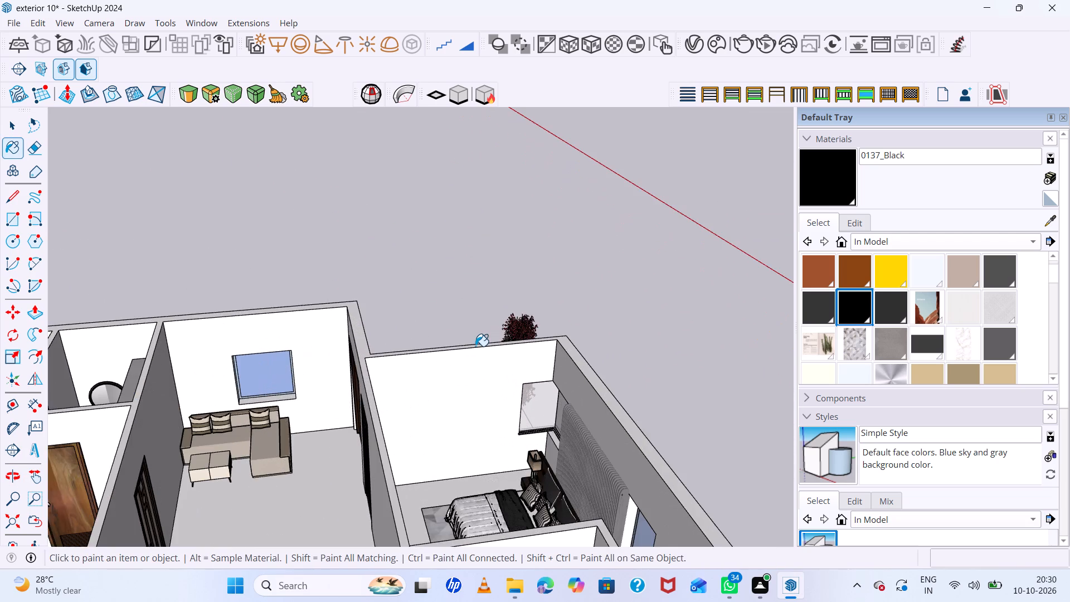
scroll(475, 346, up, 6)
middle_drag(475, 346, 445, 407)
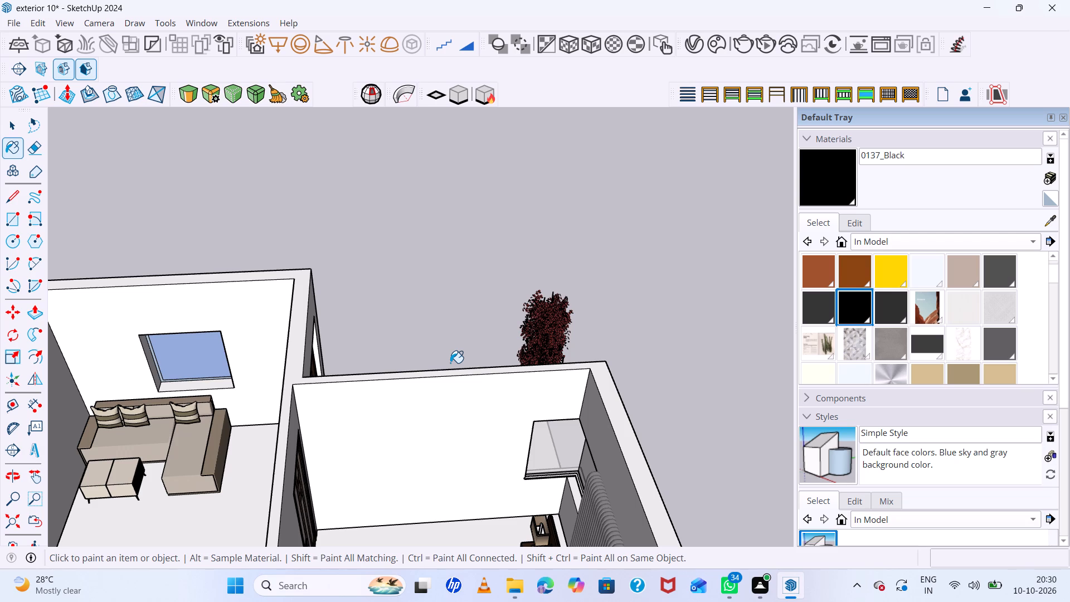
scroll(481, 371, down, 6)
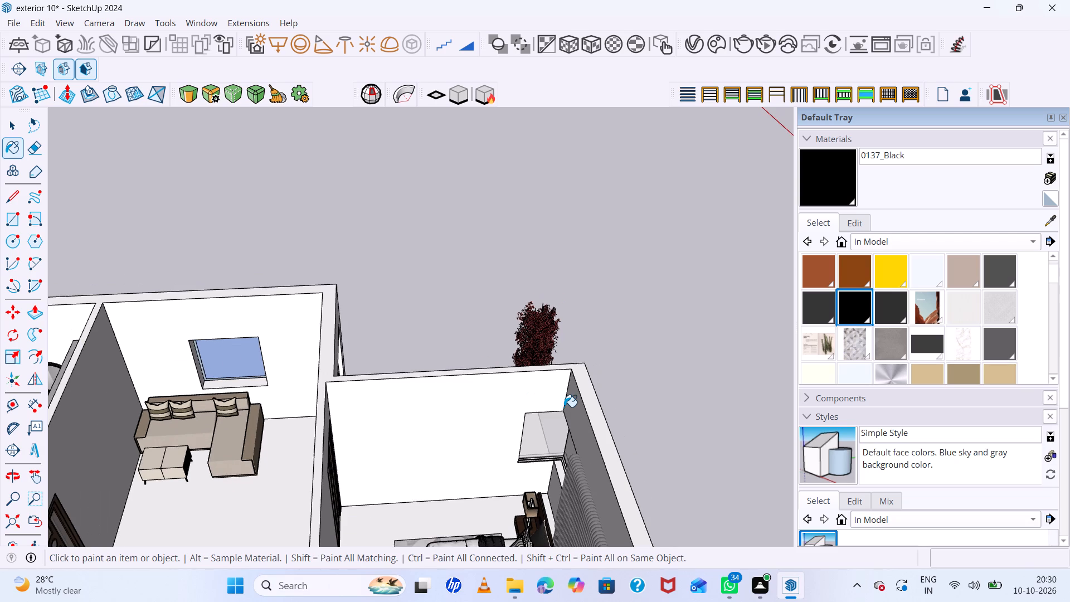
middle_drag(627, 400, 432, 459)
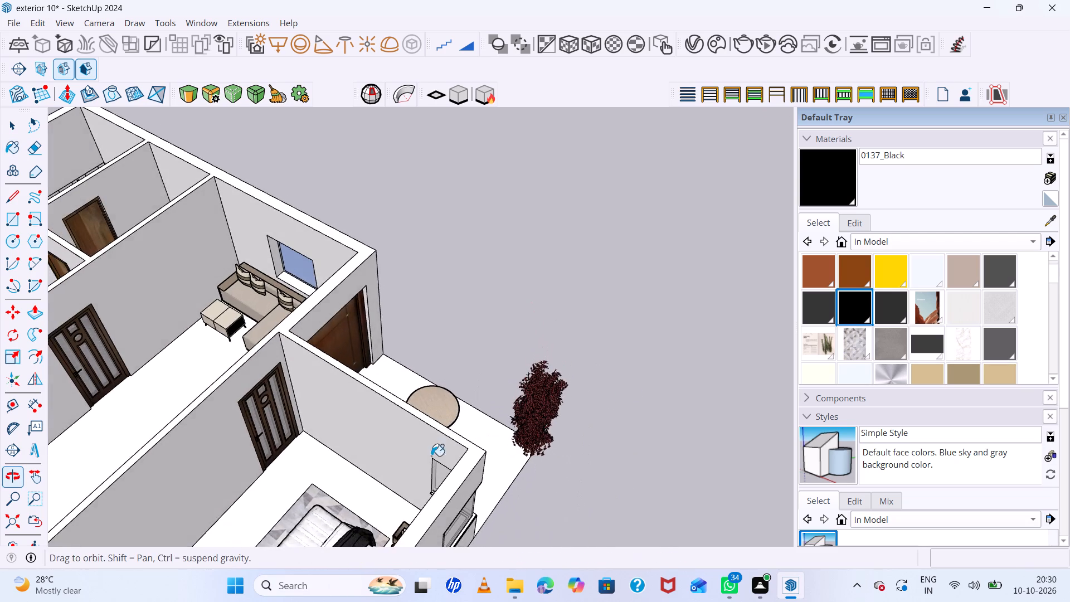
scroll(542, 390, down, 13)
middle_drag(585, 414, 449, 427)
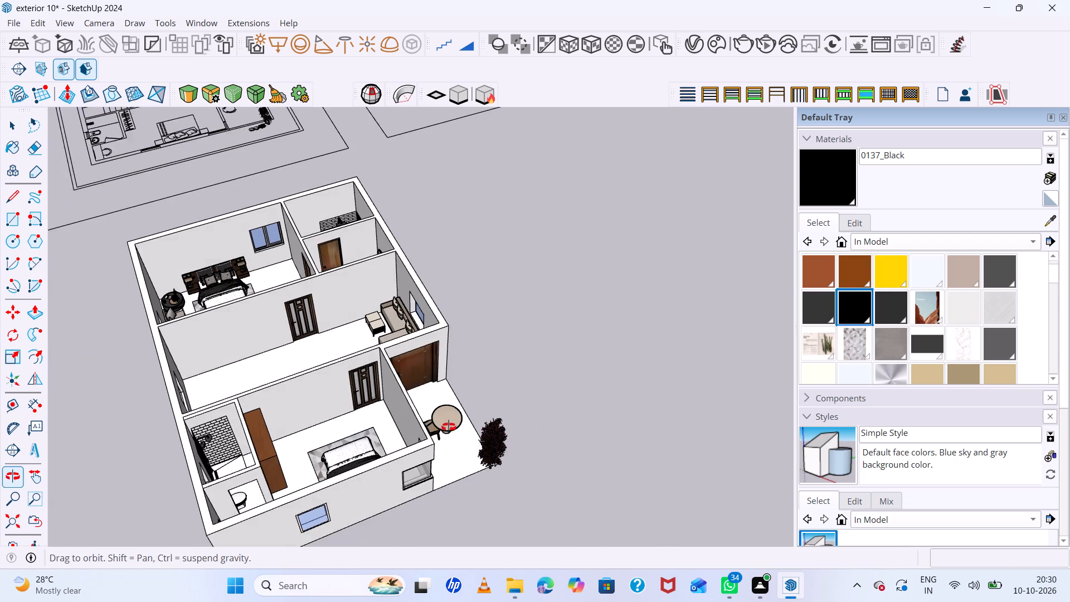
middle_drag(449, 427, 440, 429)
scroll(500, 389, up, 6)
scroll(500, 389, down, 6)
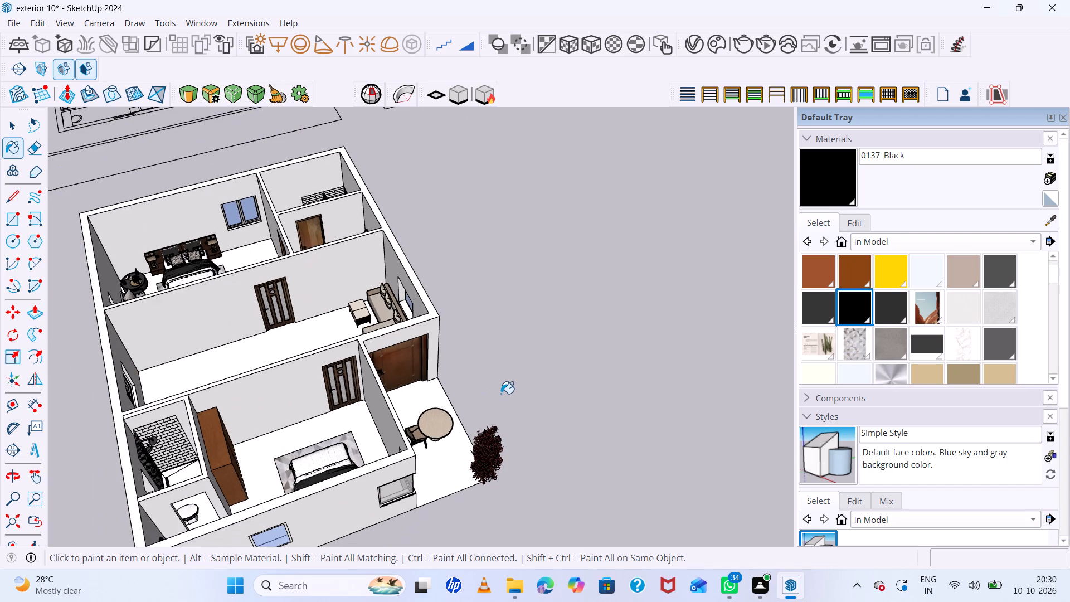
middle_drag(505, 403, 459, 332)
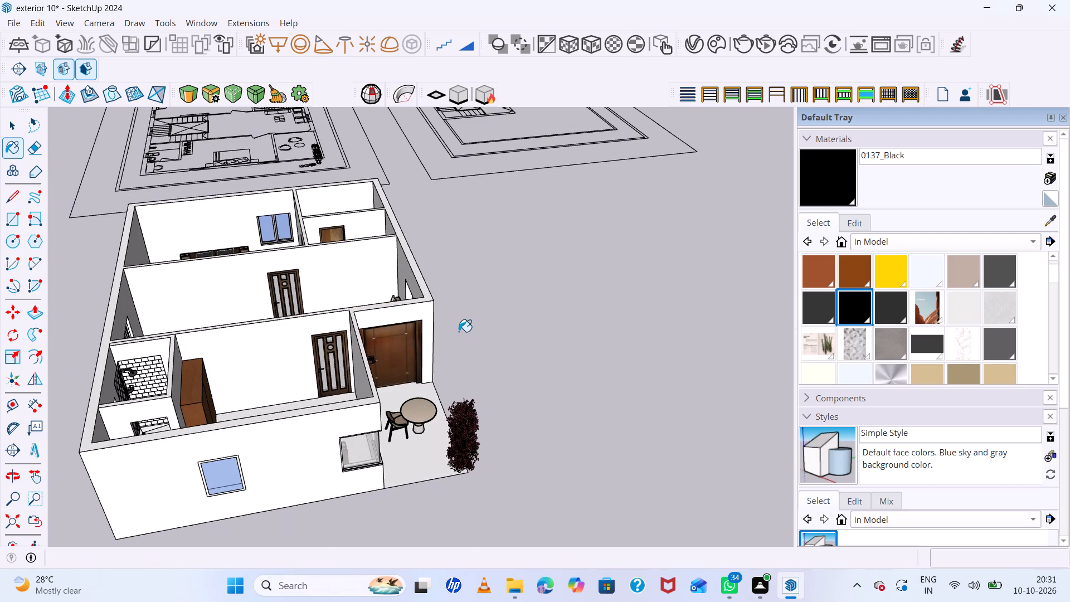
key(space)
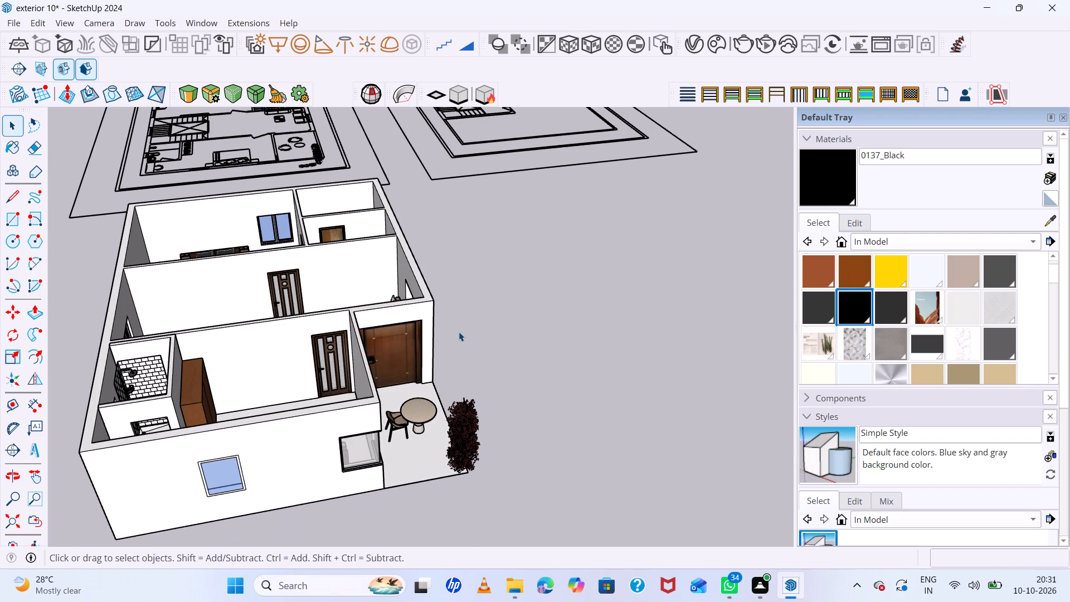
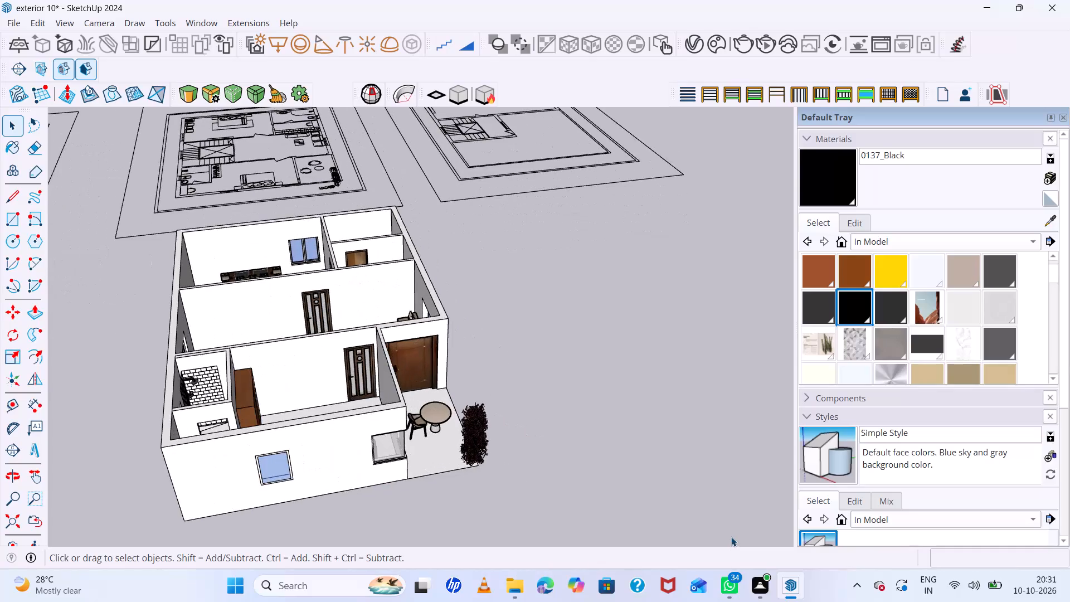
Examine the furnished upper-floor model from above and several sides, comparing it with the neighbouring floor plans.
middle_drag(731, 522, 546, 484)
scroll(546, 484, up, 1)
scroll(546, 479, down, 15)
scroll(624, 449, down, 14)
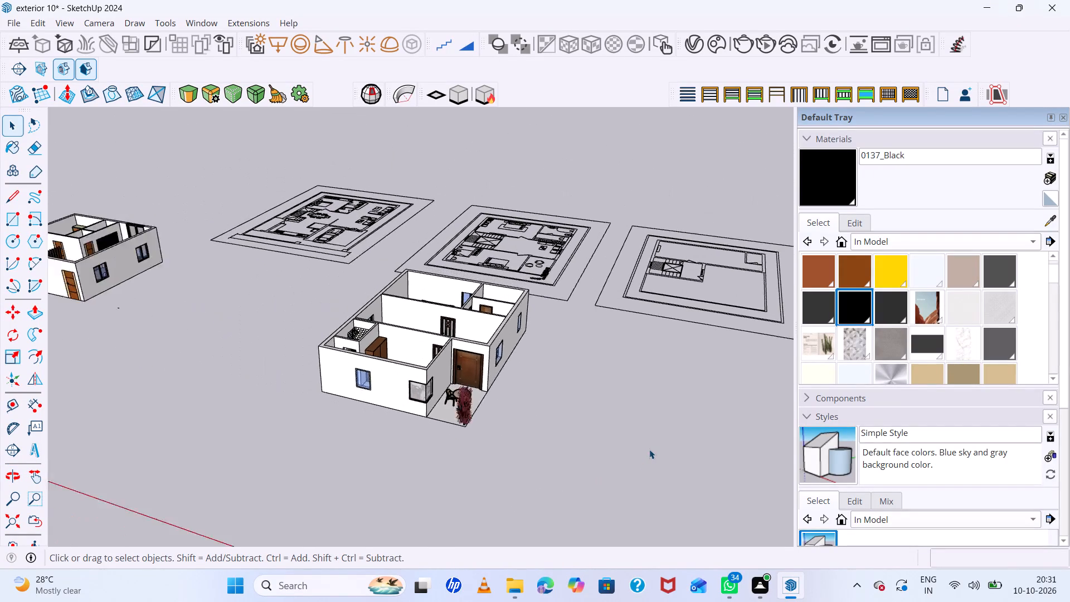
scroll(649, 449, down, 6)
middle_drag(491, 417, 573, 427)
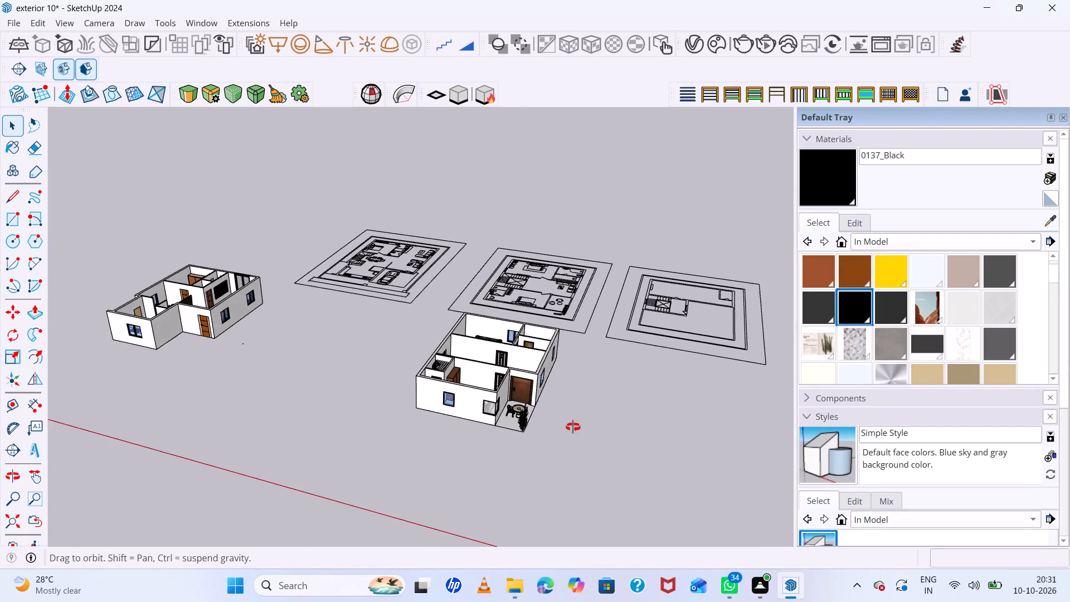
middle_drag(573, 427, 620, 508)
scroll(489, 321, up, 10)
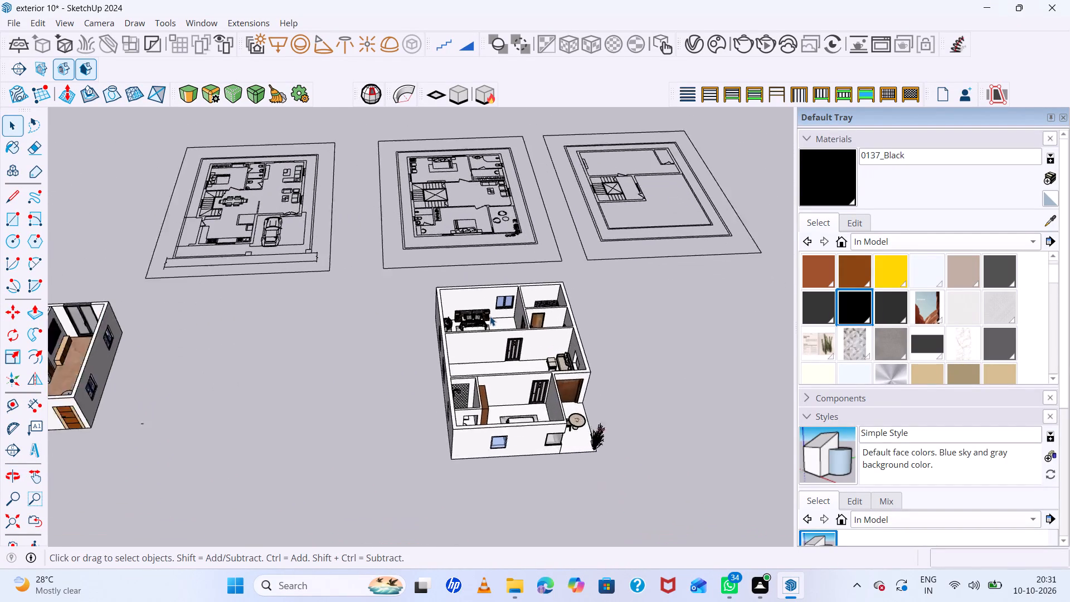
scroll(490, 316, up, 9)
scroll(490, 315, down, 6)
middle_drag(497, 327, 521, 425)
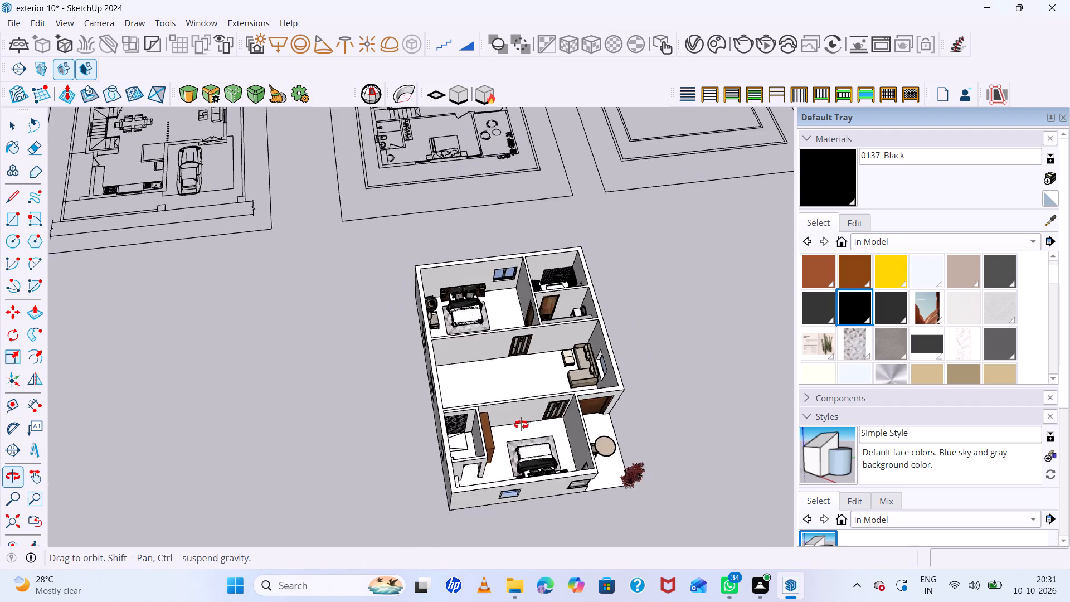
middle_drag(521, 425, 526, 457)
scroll(572, 427, up, 5)
middle_drag(611, 429, 484, 371)
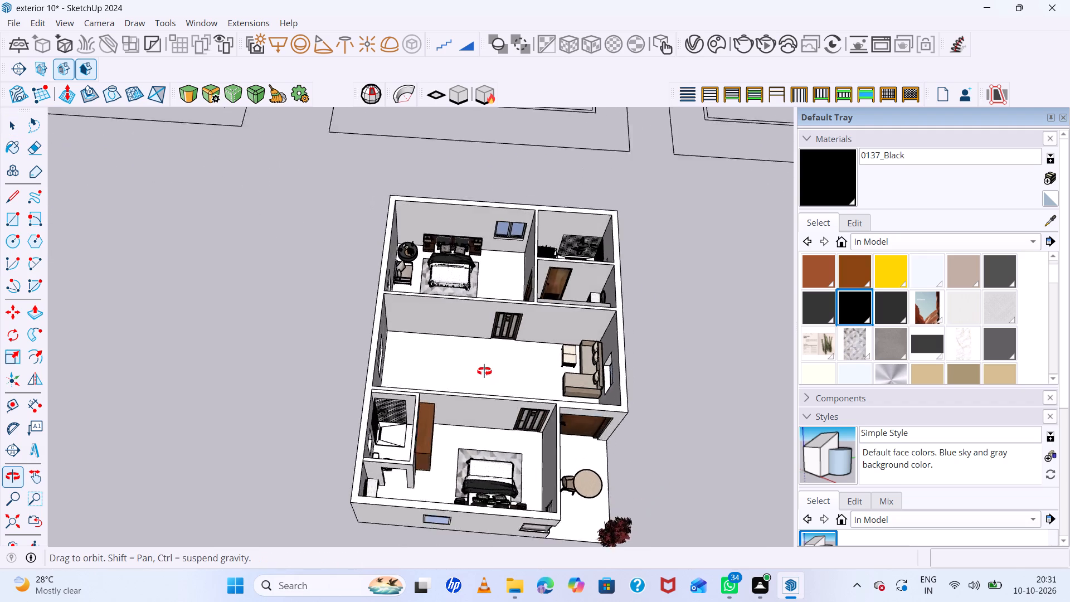
middle_drag(484, 371, 337, 376)
scroll(578, 402, down, 14)
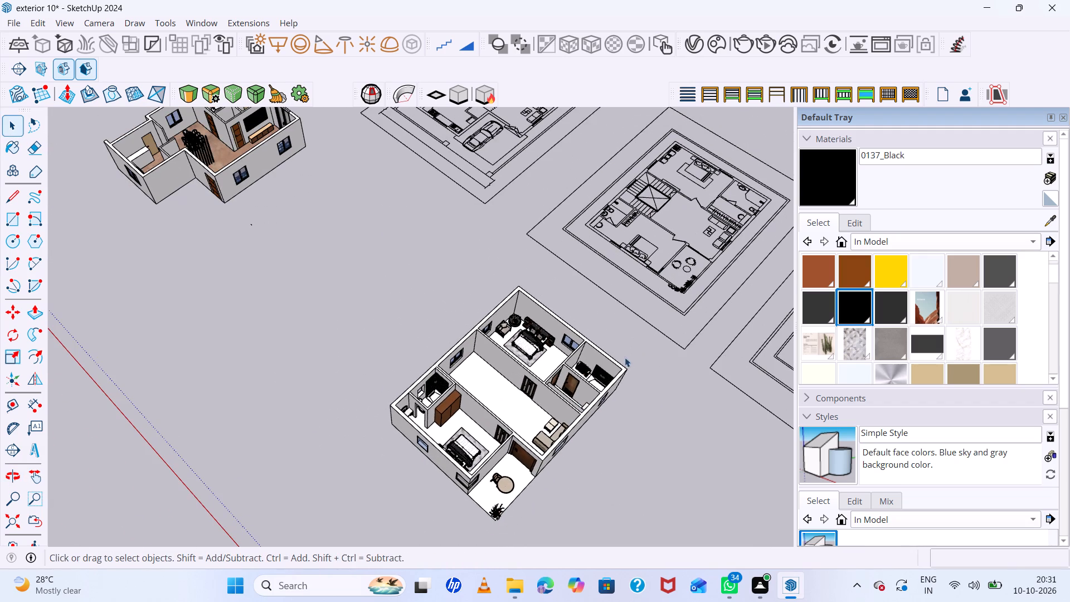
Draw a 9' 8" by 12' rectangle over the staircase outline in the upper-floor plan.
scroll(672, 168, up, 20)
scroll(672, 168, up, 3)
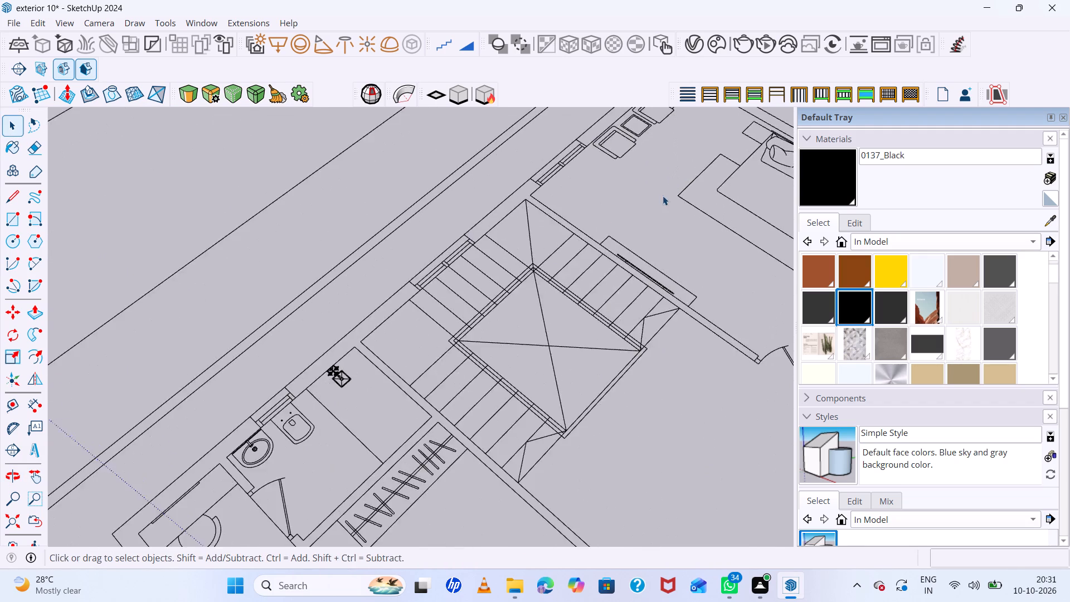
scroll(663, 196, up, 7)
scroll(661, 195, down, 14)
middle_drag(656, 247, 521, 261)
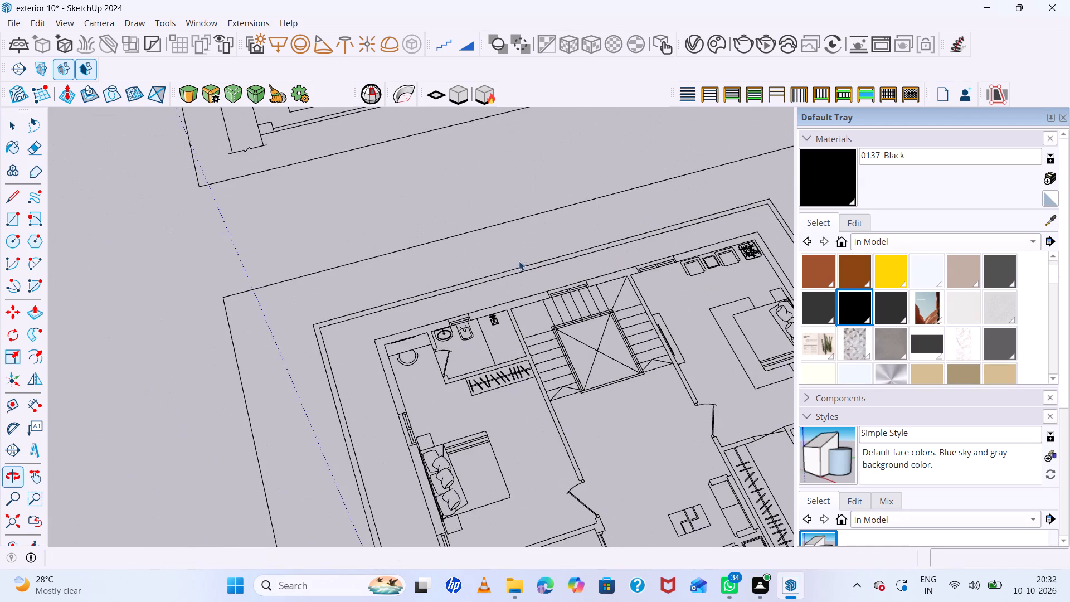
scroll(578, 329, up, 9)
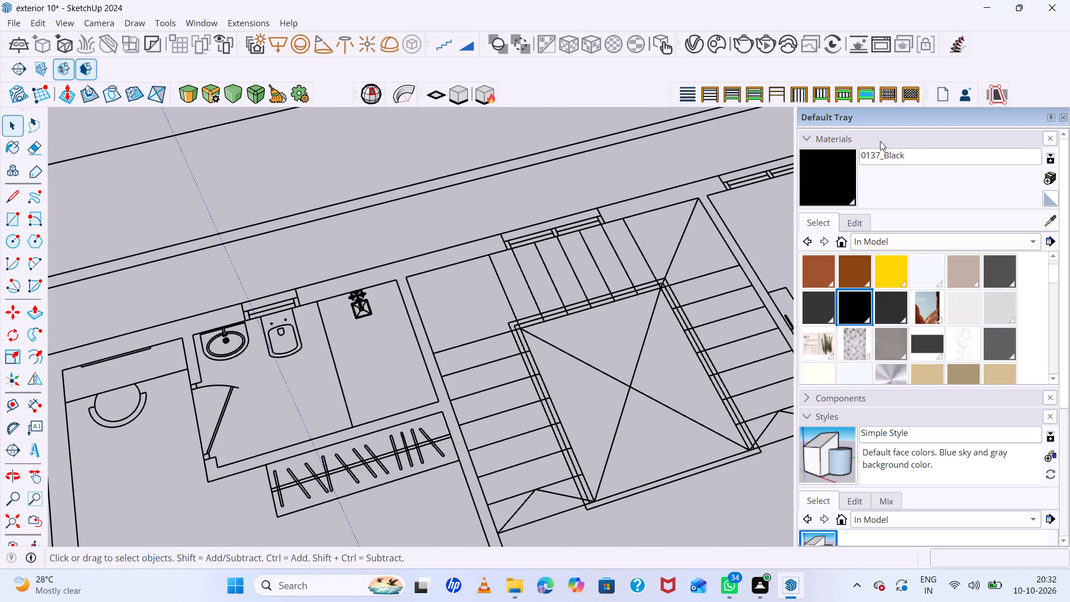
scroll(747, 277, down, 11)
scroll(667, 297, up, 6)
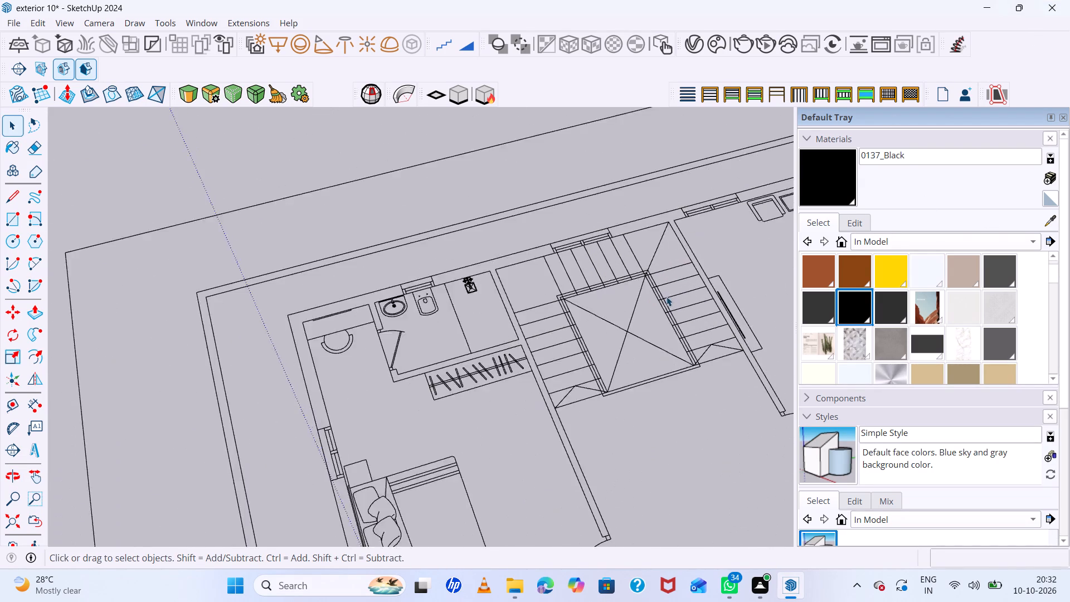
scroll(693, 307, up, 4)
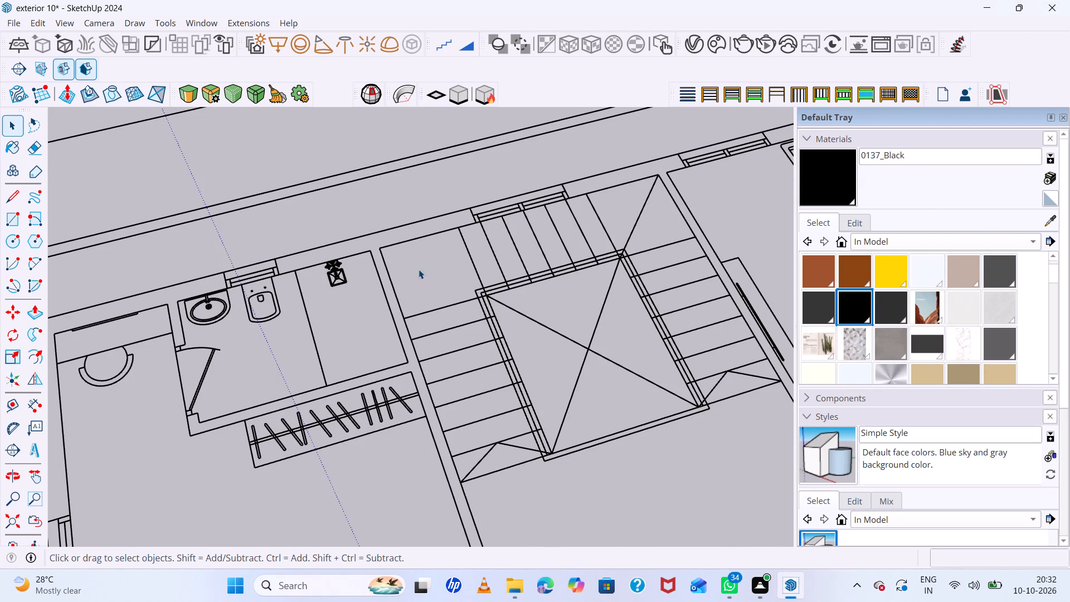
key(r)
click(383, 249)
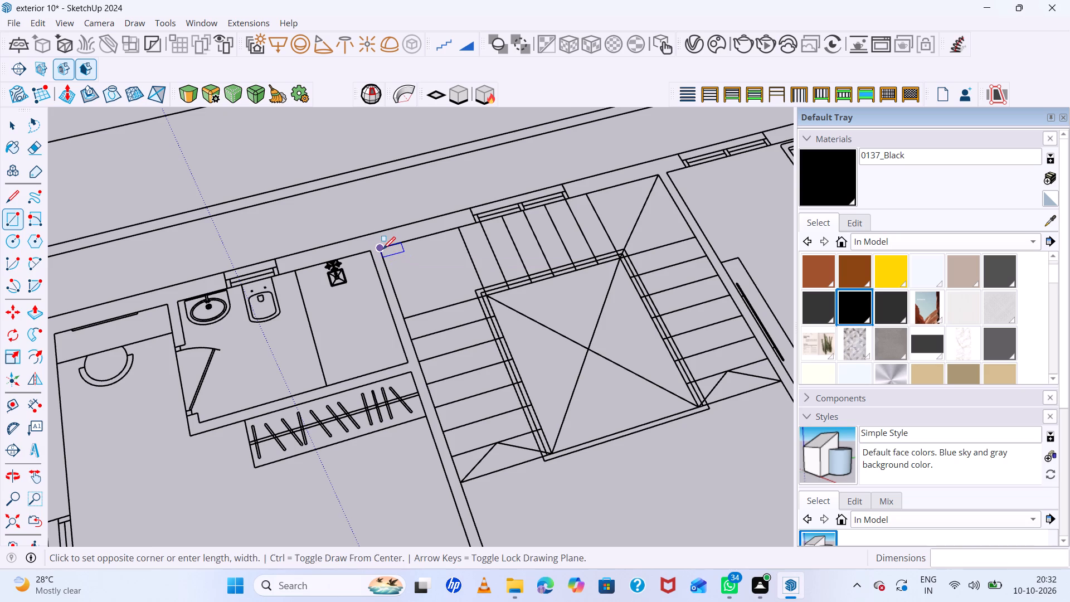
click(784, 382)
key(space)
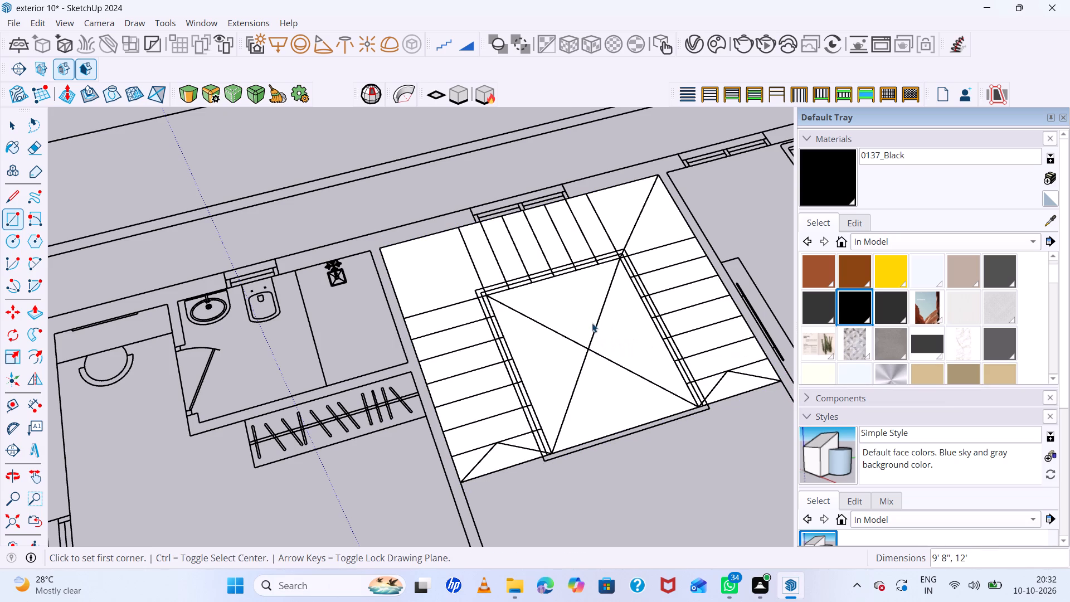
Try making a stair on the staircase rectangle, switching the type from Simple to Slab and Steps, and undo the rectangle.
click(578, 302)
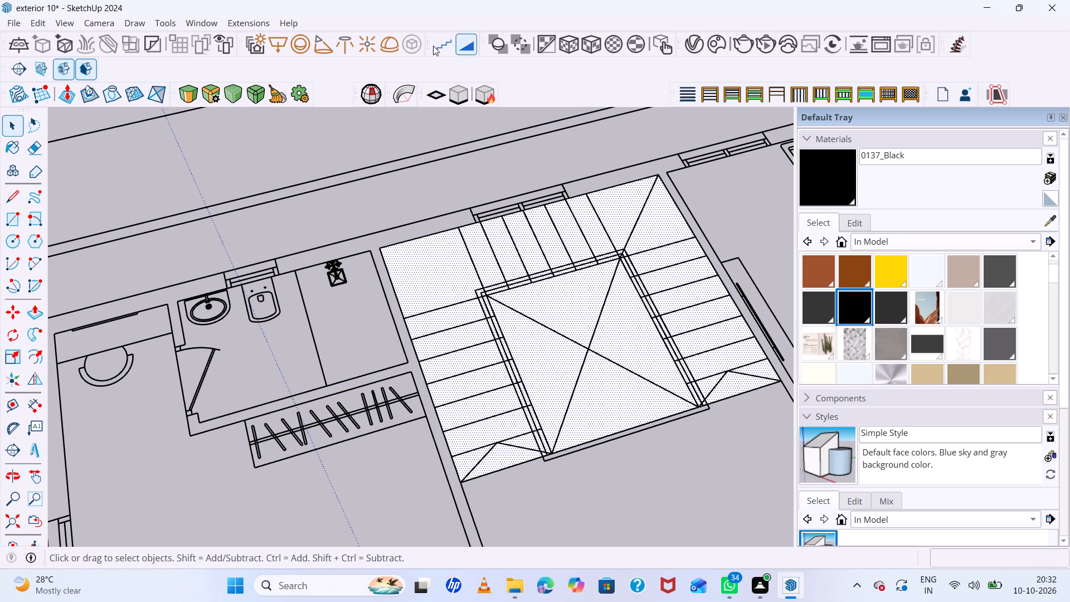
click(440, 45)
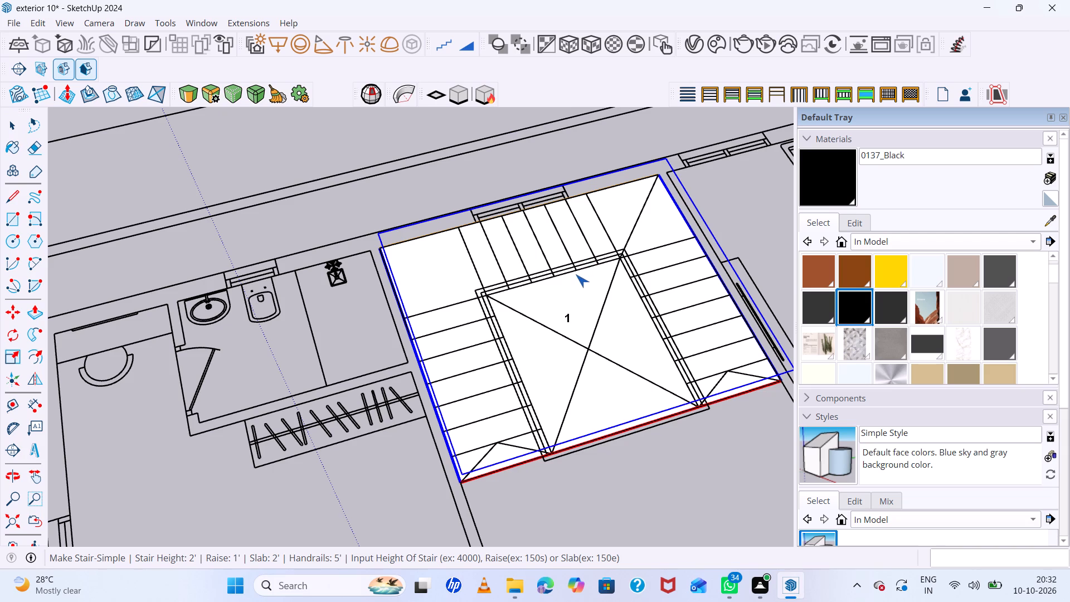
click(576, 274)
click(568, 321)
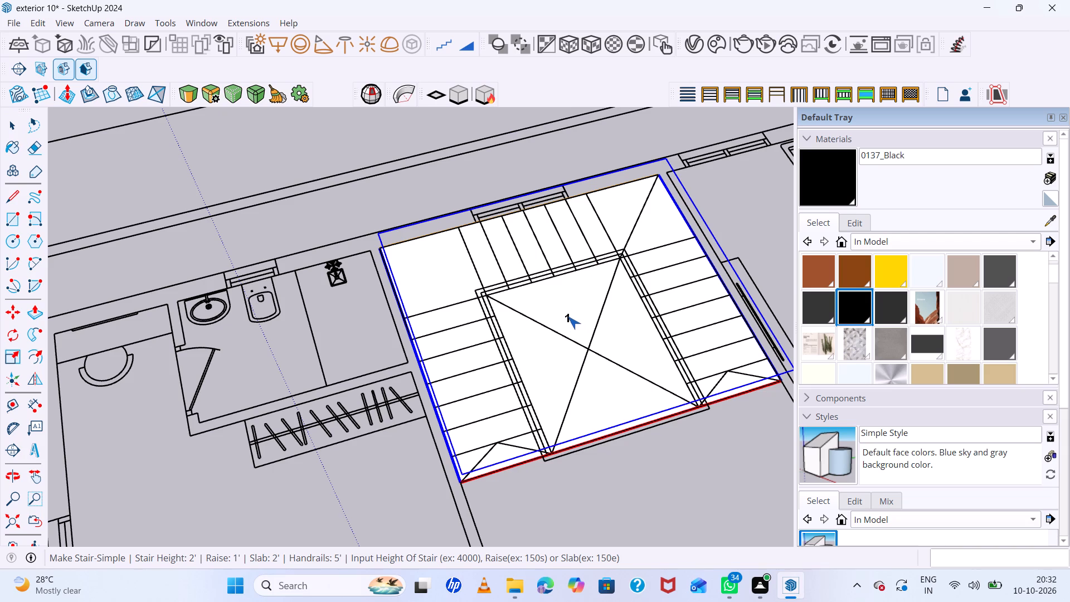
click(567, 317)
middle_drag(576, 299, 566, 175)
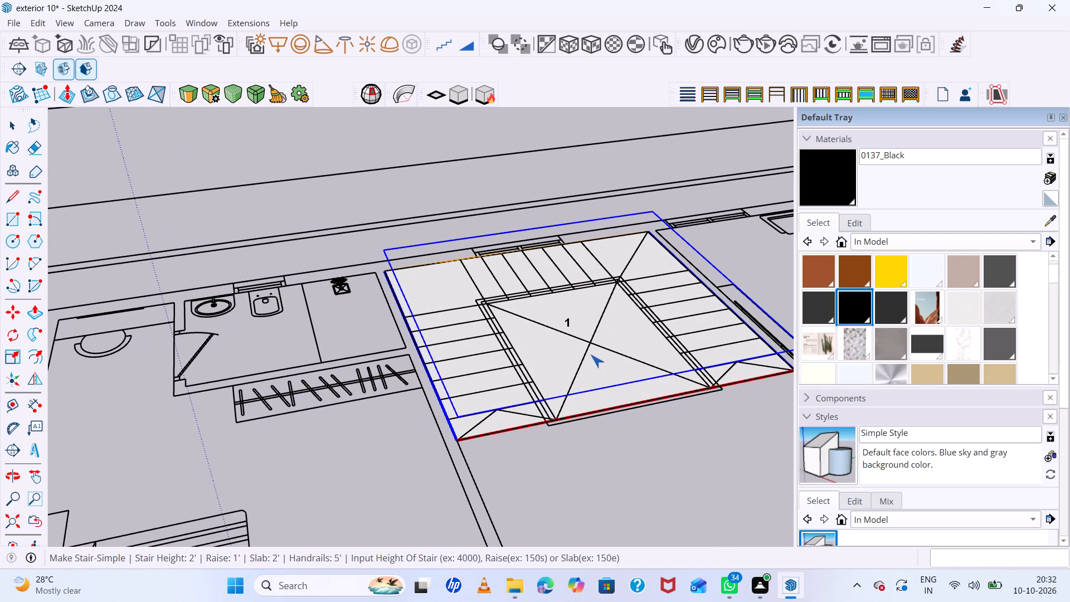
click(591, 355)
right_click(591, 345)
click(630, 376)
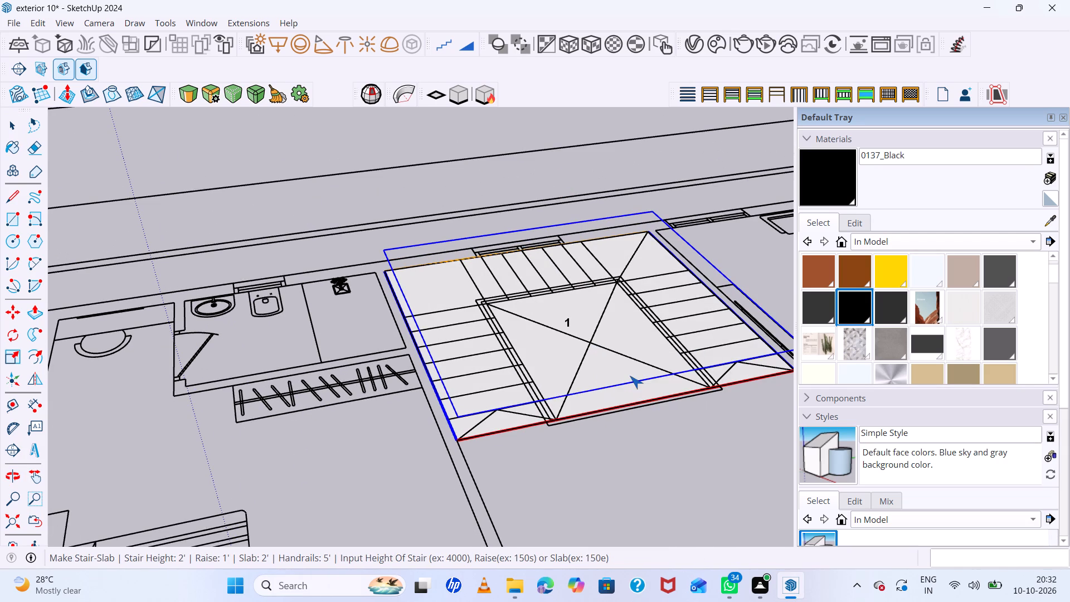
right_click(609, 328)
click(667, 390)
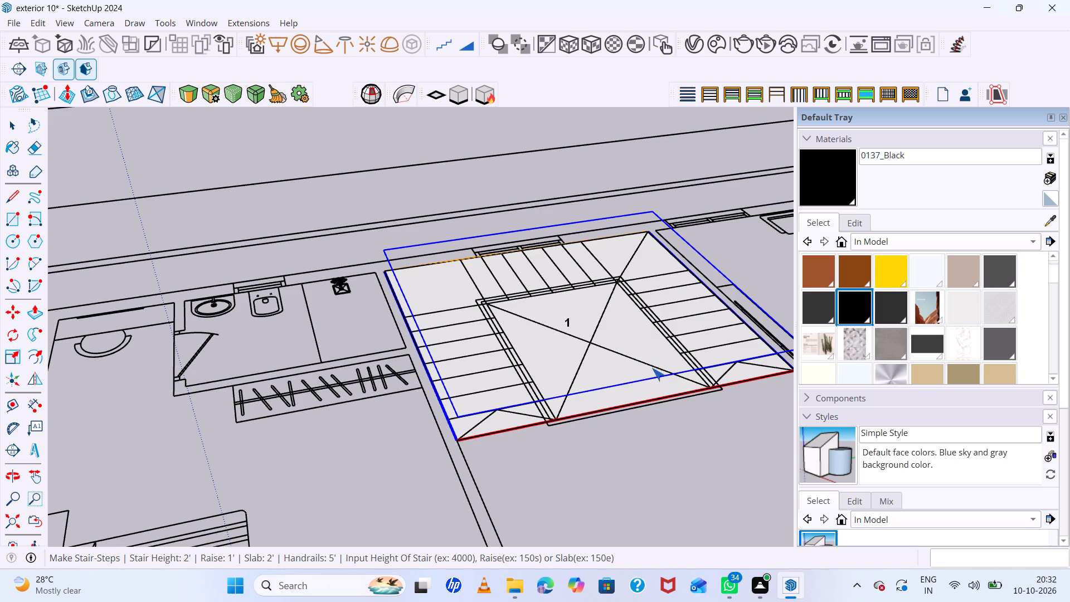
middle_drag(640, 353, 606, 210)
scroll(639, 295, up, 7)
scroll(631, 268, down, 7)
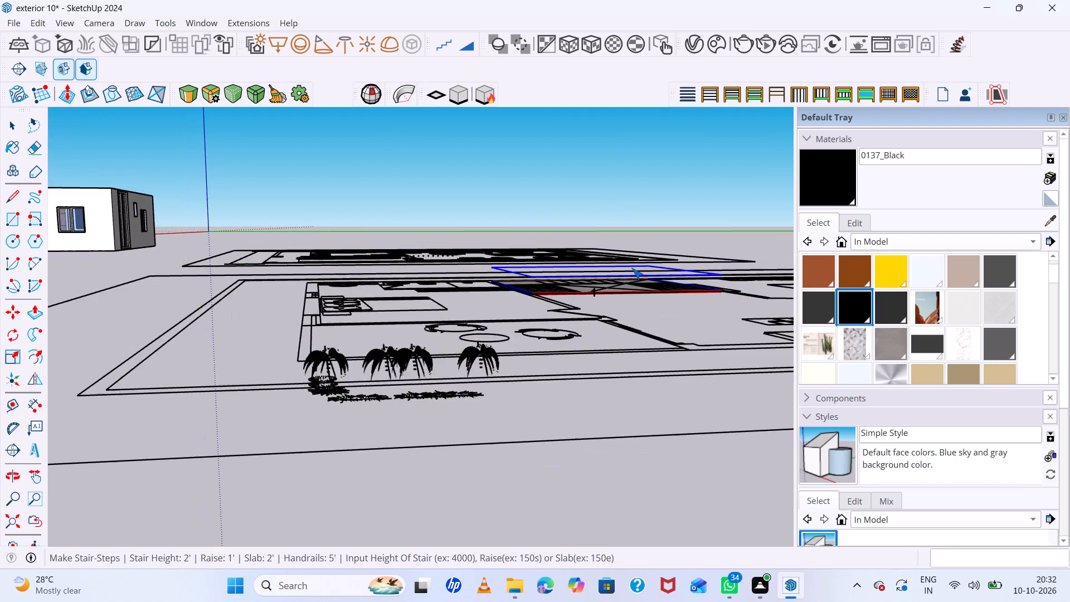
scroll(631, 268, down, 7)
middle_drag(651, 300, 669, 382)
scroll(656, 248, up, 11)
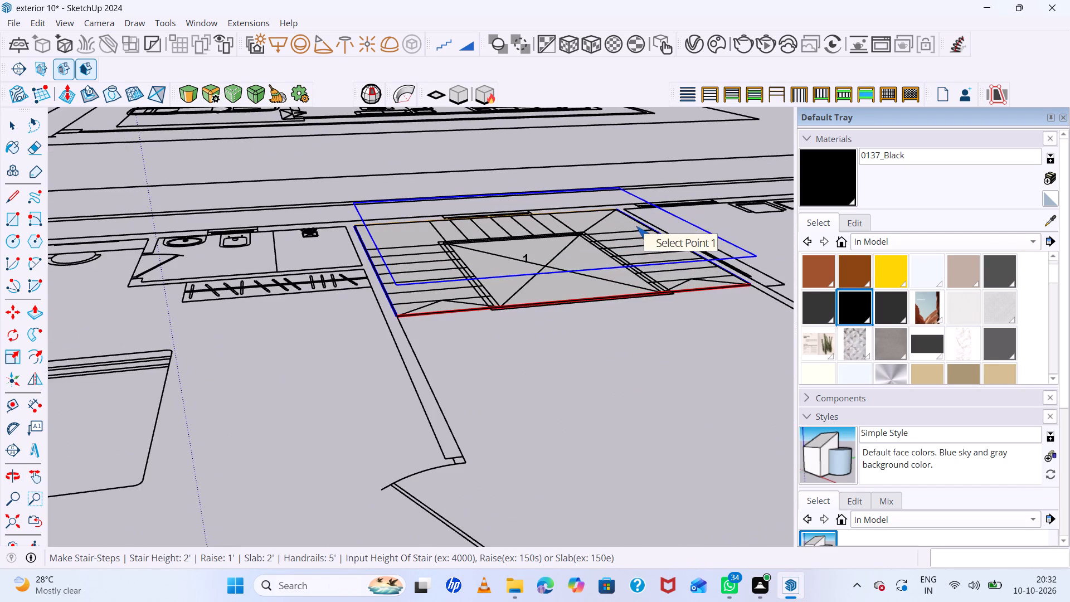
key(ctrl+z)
Examine the staircase and its adjoining rooms in the upper-floor plan.
scroll(649, 269, down, 4)
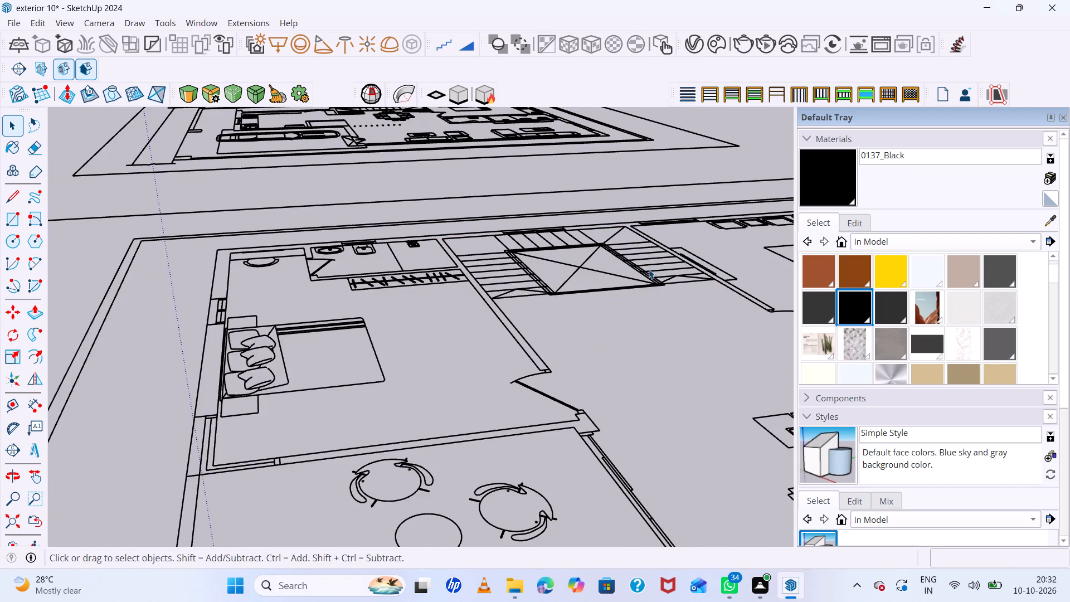
middle_drag(649, 269, 673, 363)
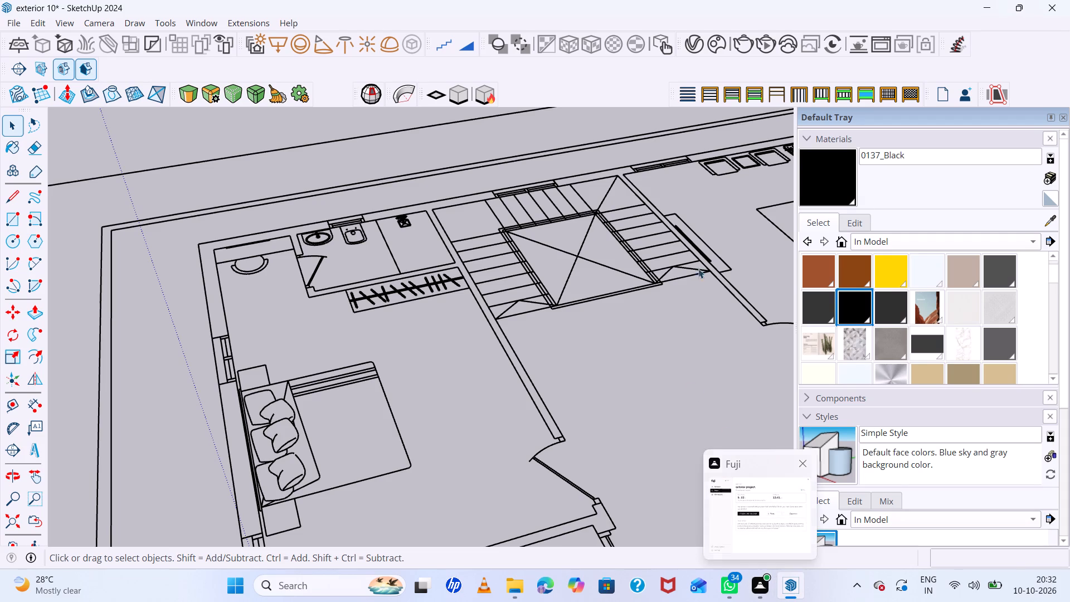
scroll(740, 202, down, 3)
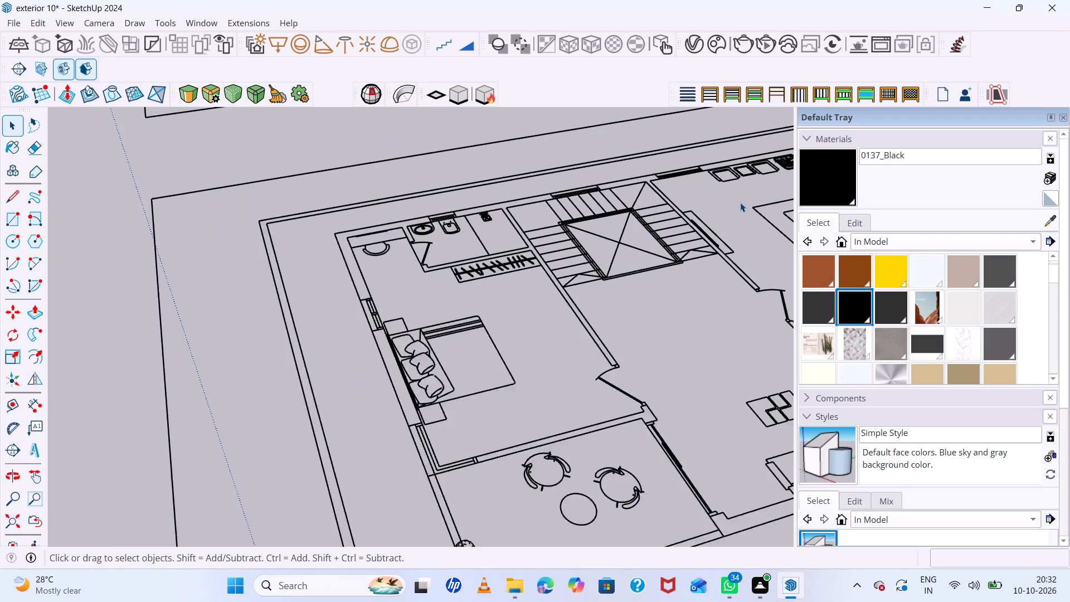
scroll(740, 202, down, 1)
middle_drag(740, 202, 716, 217)
scroll(716, 217, up, 7)
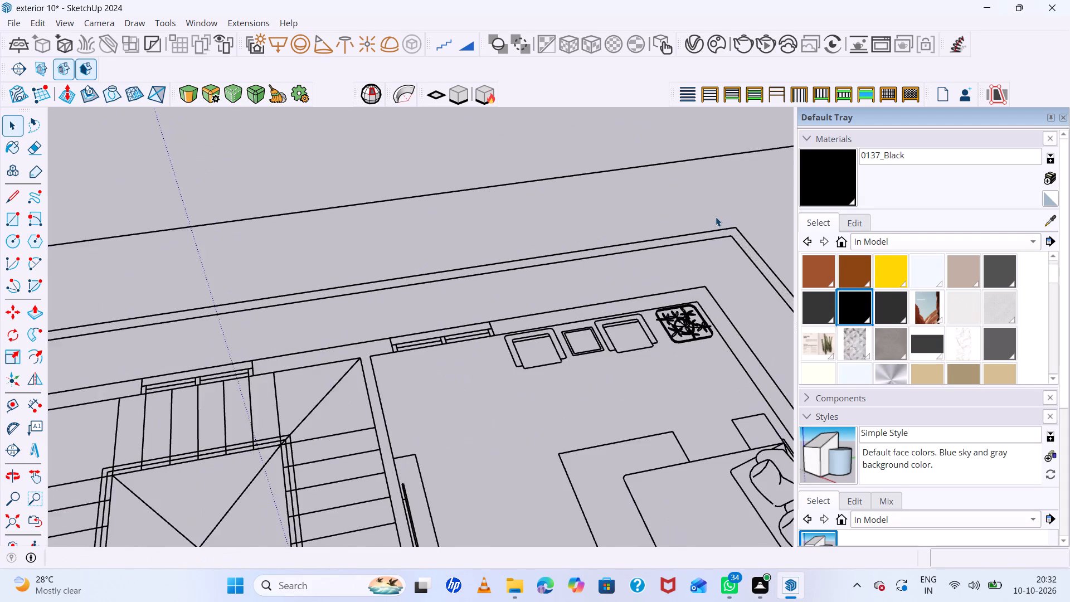
scroll(716, 217, down, 12)
middle_click(660, 298)
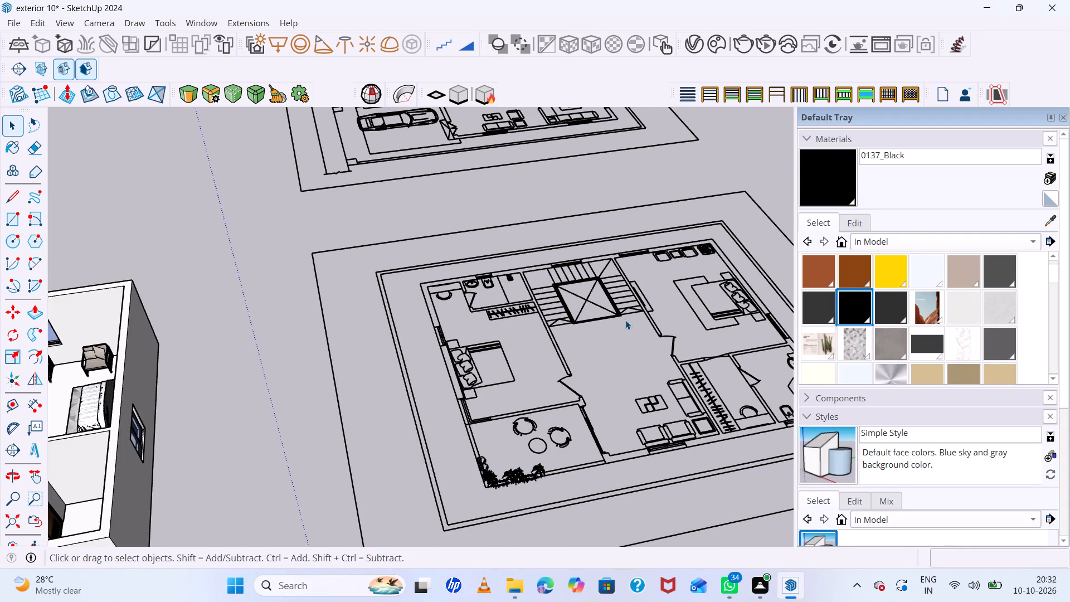
middle_drag(647, 318, 613, 357)
scroll(686, 285, up, 7)
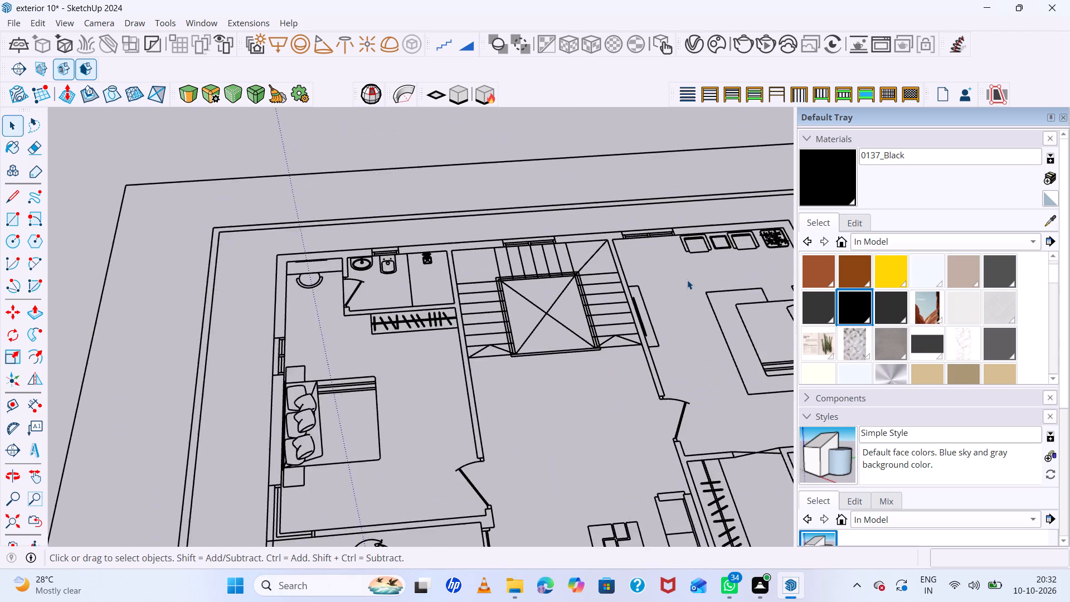
scroll(687, 280, up, 7)
scroll(687, 280, down, 12)
middle_drag(689, 283, 664, 347)
scroll(644, 305, up, 6)
scroll(649, 244, up, 7)
scroll(649, 244, down, 5)
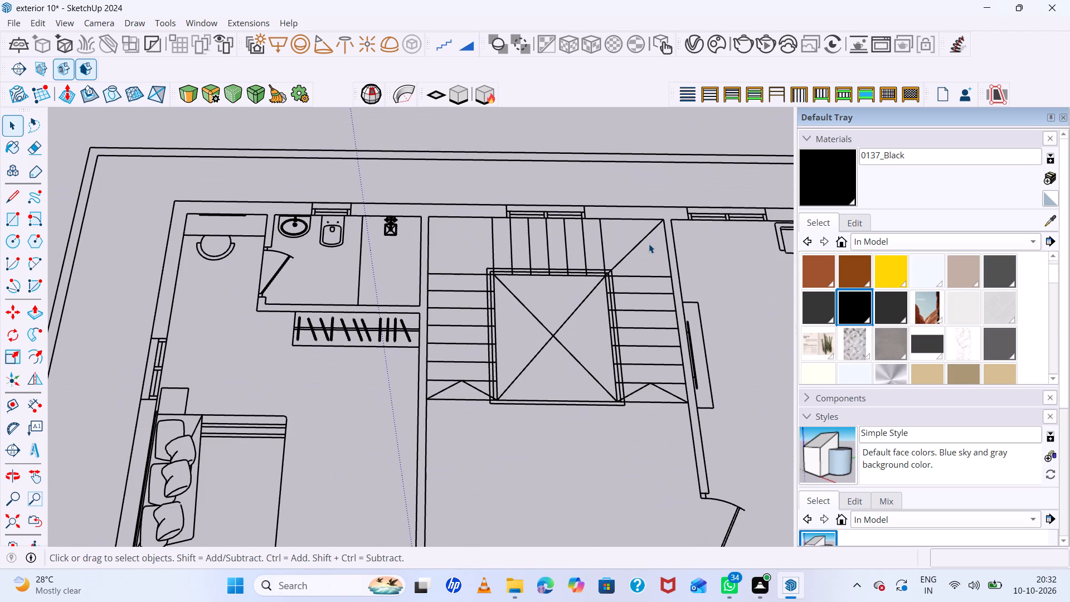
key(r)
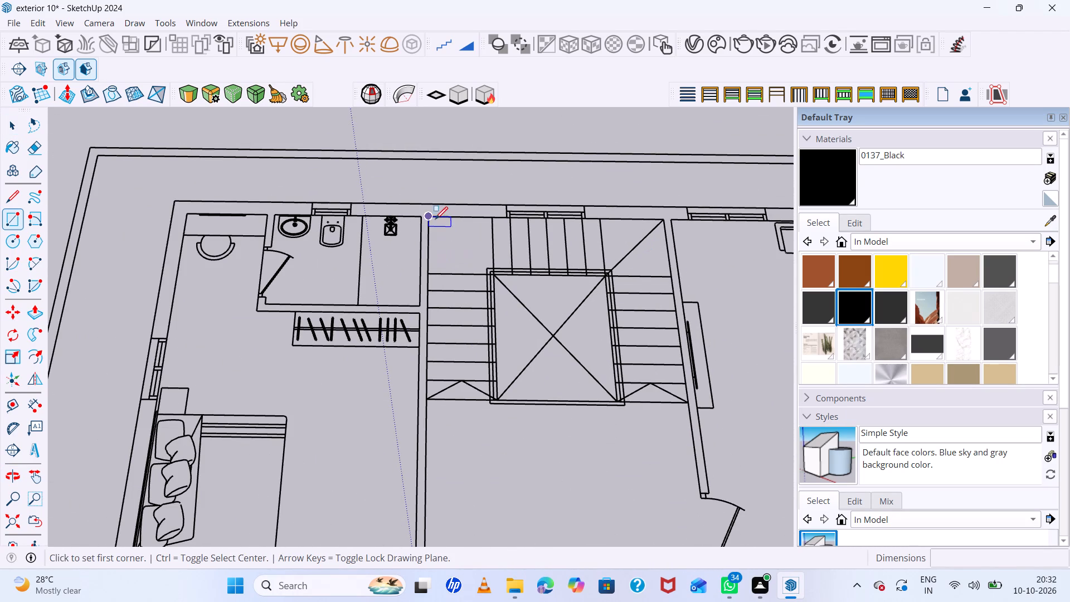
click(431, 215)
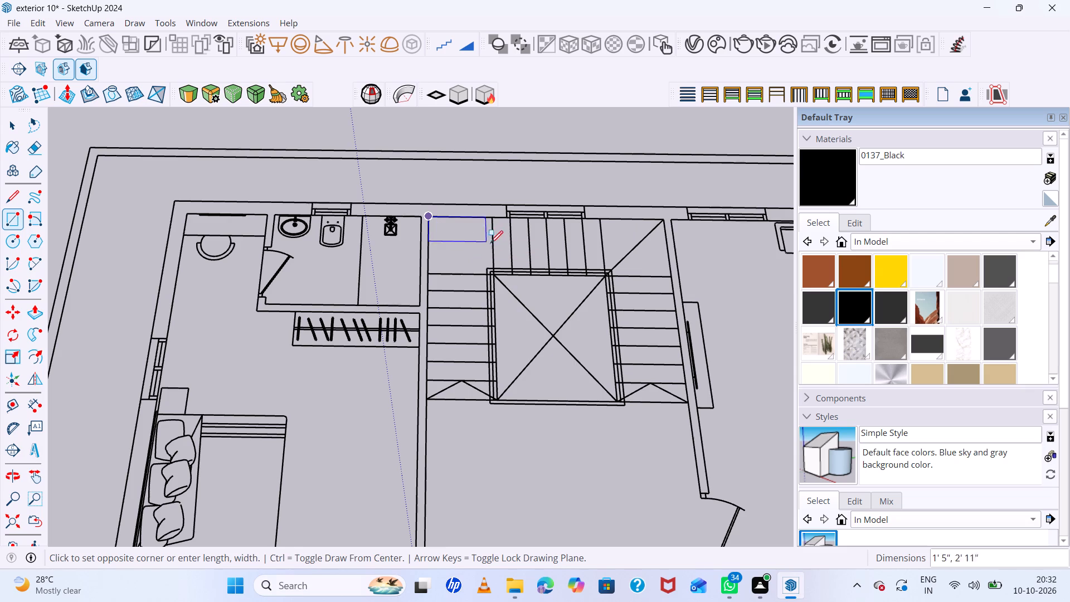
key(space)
Copy the complete staircase linework from the upper-floor plan about 91' 2" to the open area behind the furnished upper-floor model.
drag(617, 236, 495, 280)
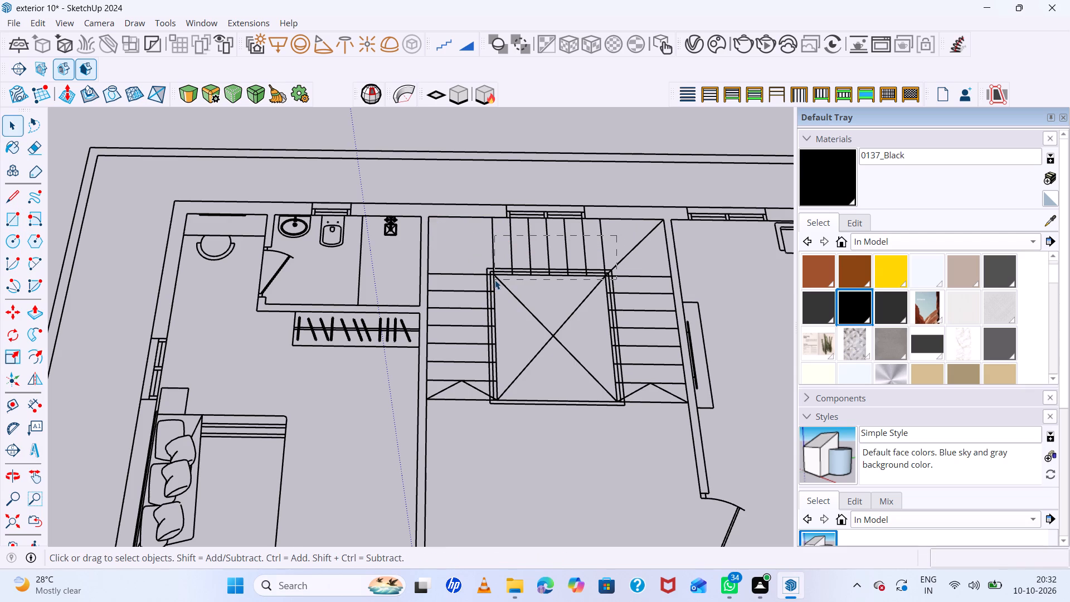
drag(495, 280, 457, 397)
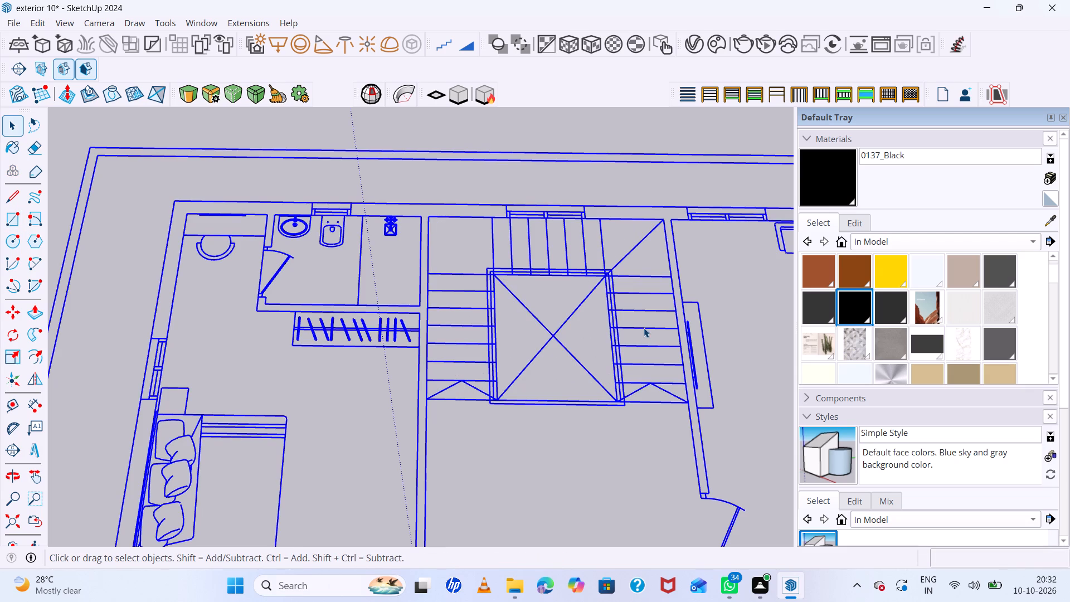
triple_click(644, 328)
triple_click(644, 328)
double_click(644, 328)
drag(648, 249, 467, 411)
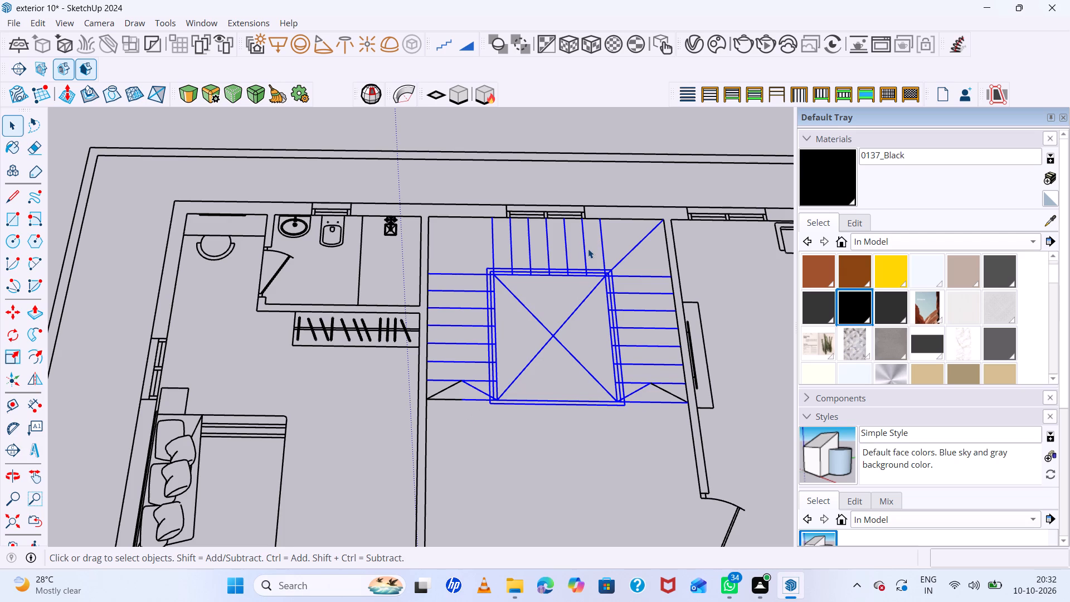
drag(456, 376, 439, 409)
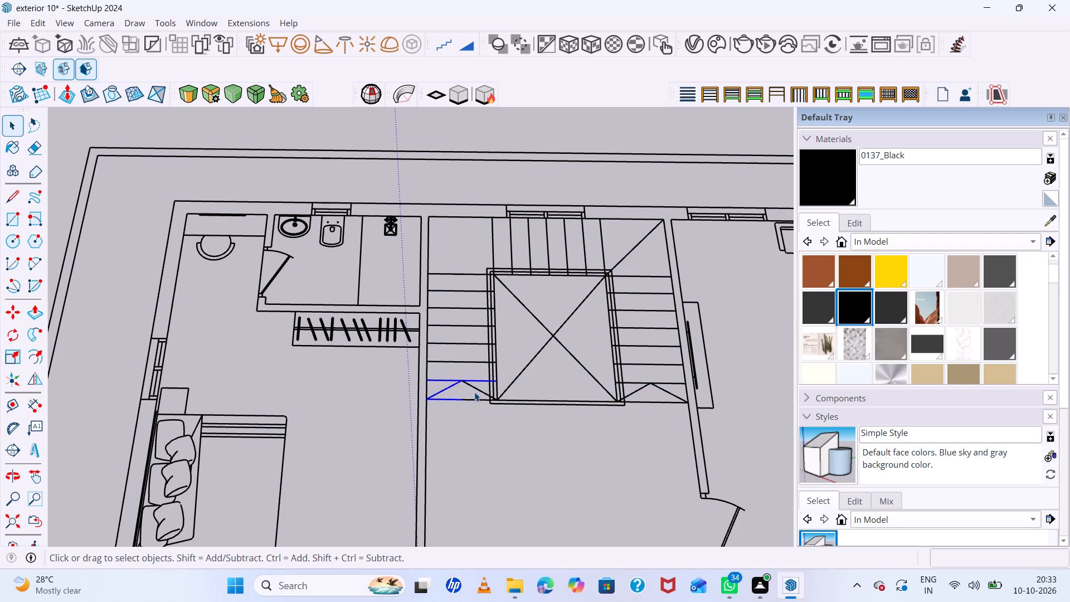
drag(659, 221, 462, 373)
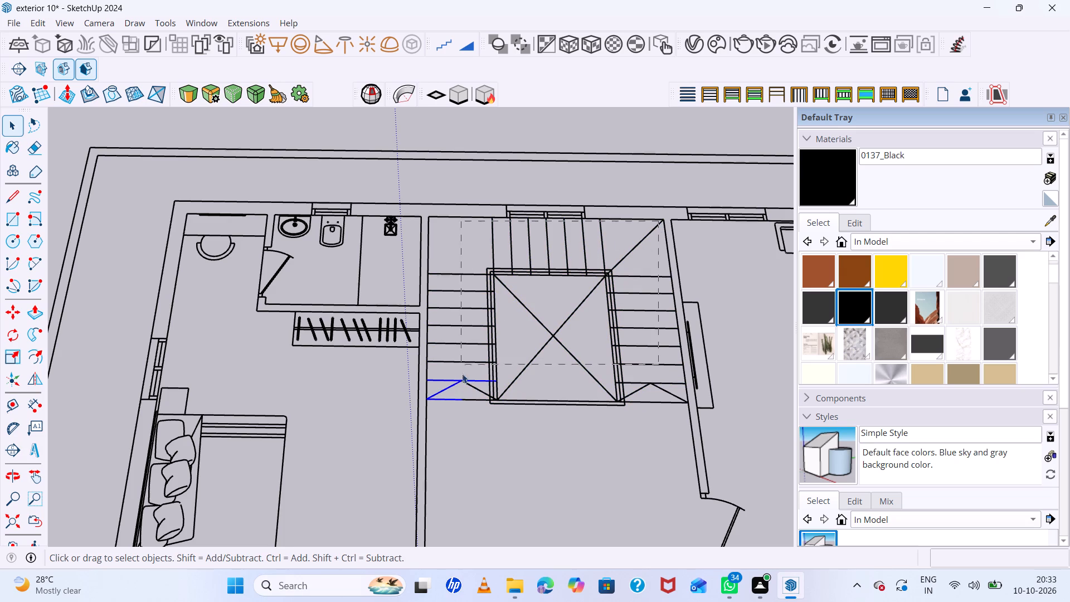
drag(462, 373, 444, 430)
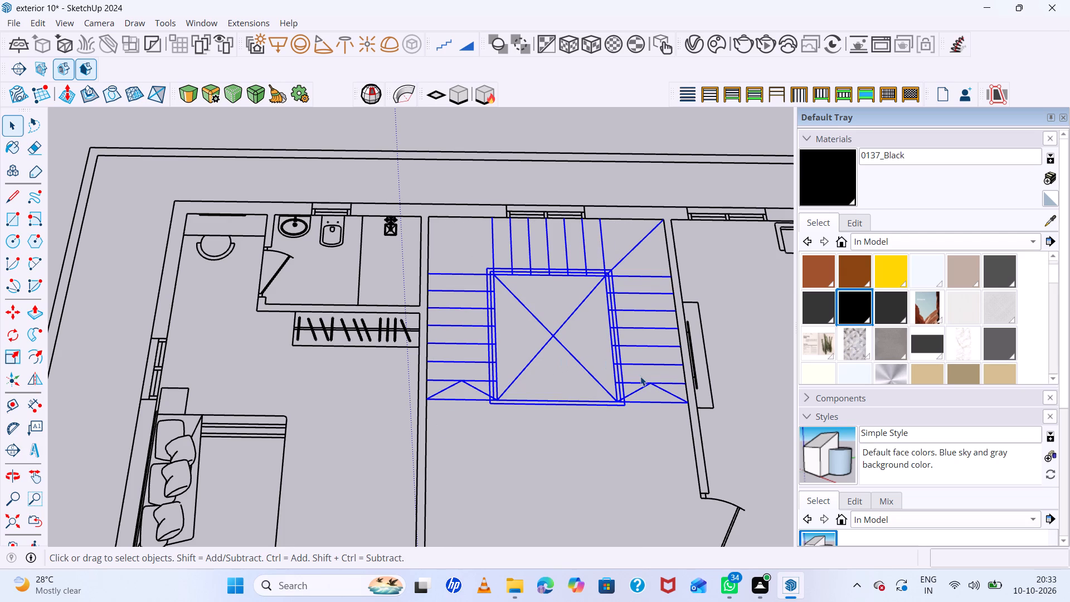
key(m)
click(688, 404)
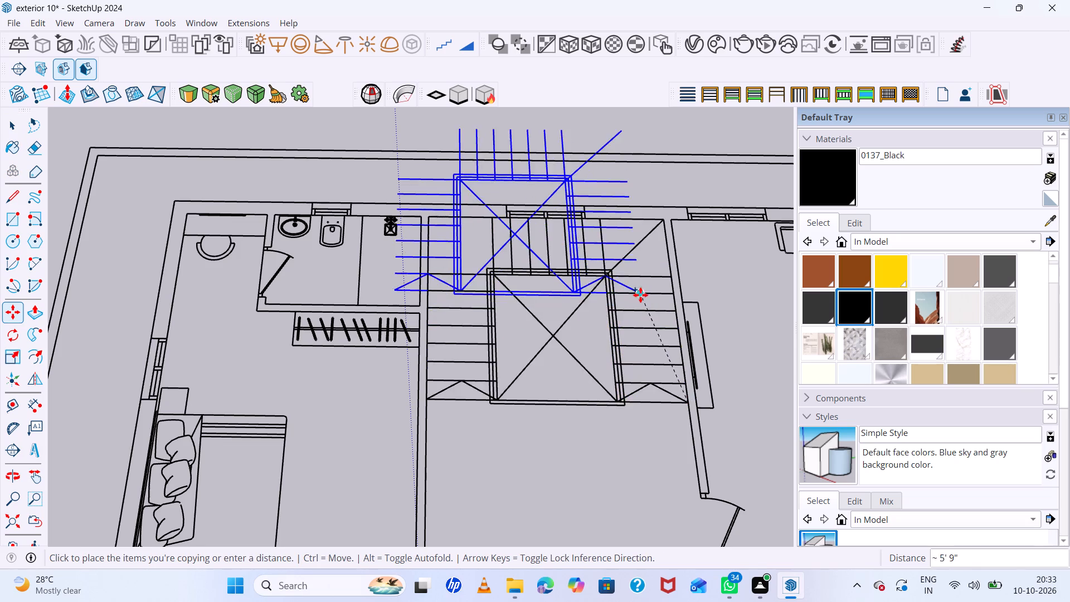
scroll(635, 295, down, 14)
scroll(583, 385, down, 1)
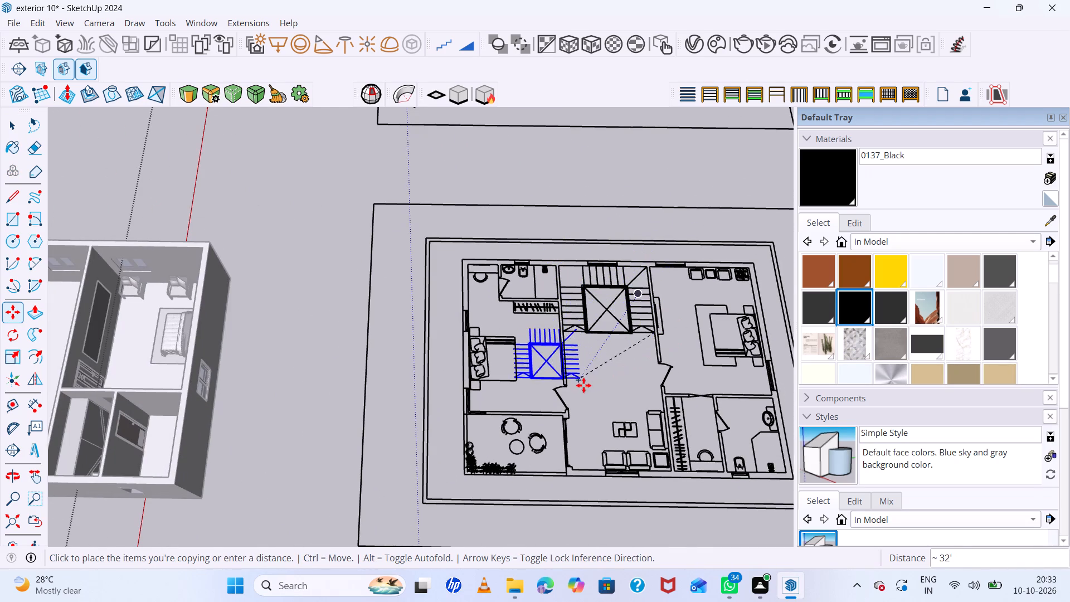
scroll(583, 385, down, 1)
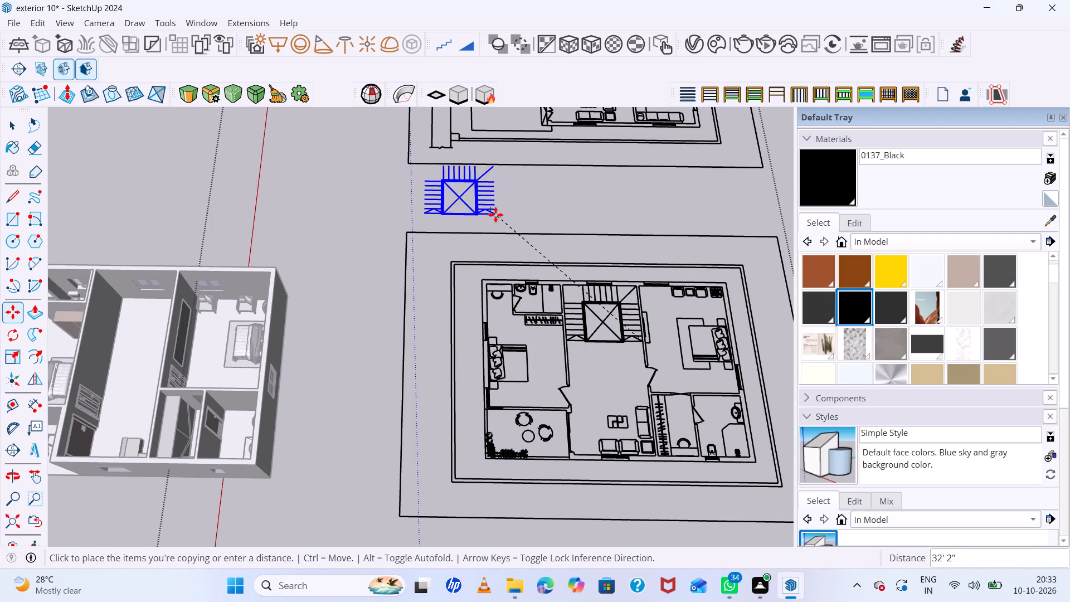
scroll(569, 233, down, 17)
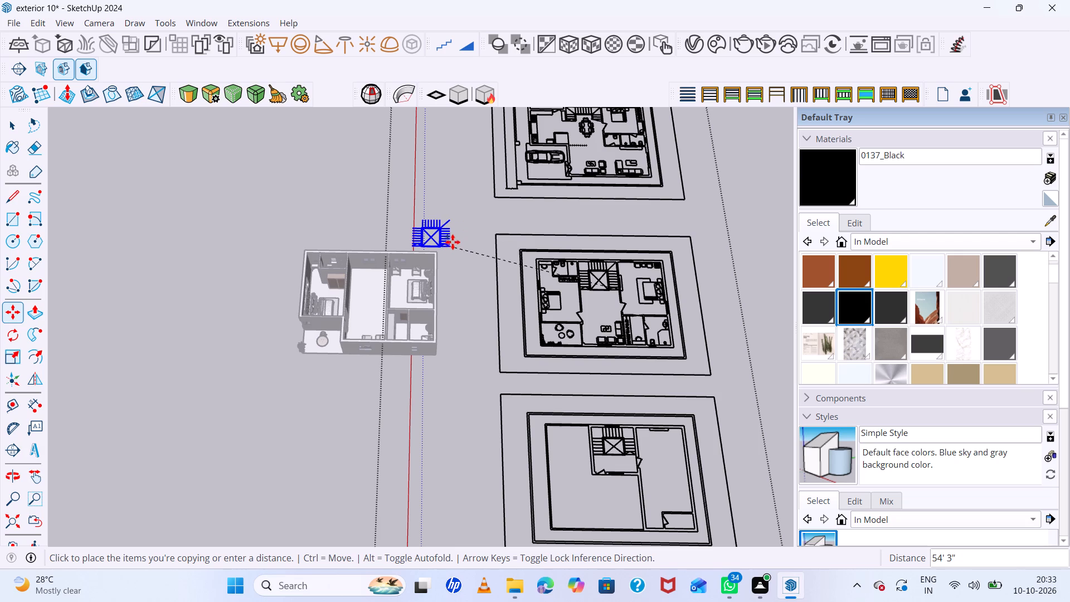
scroll(453, 242, down, 17)
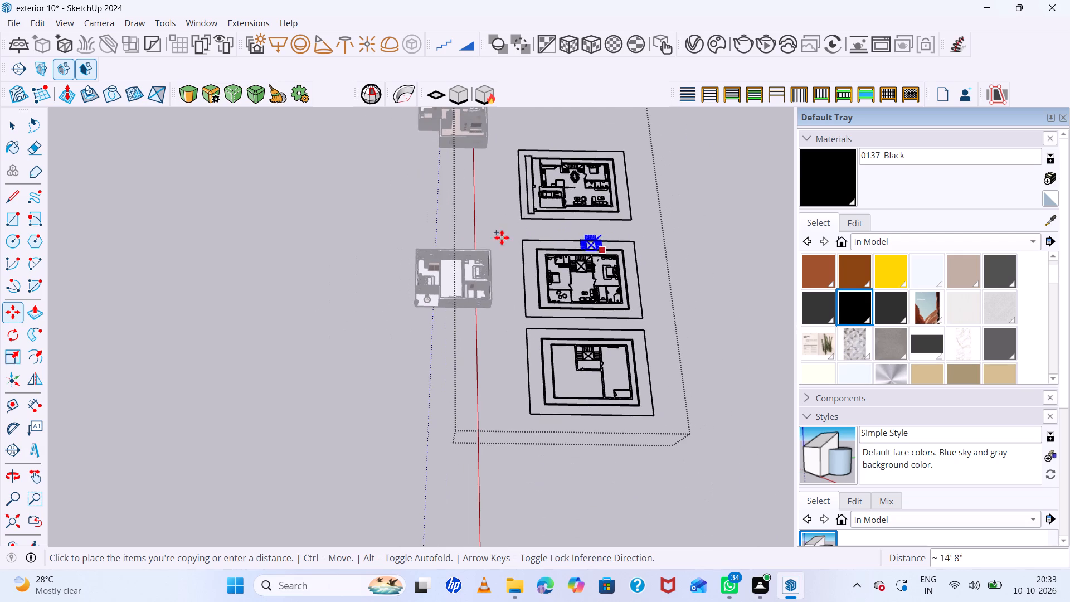
click(433, 228)
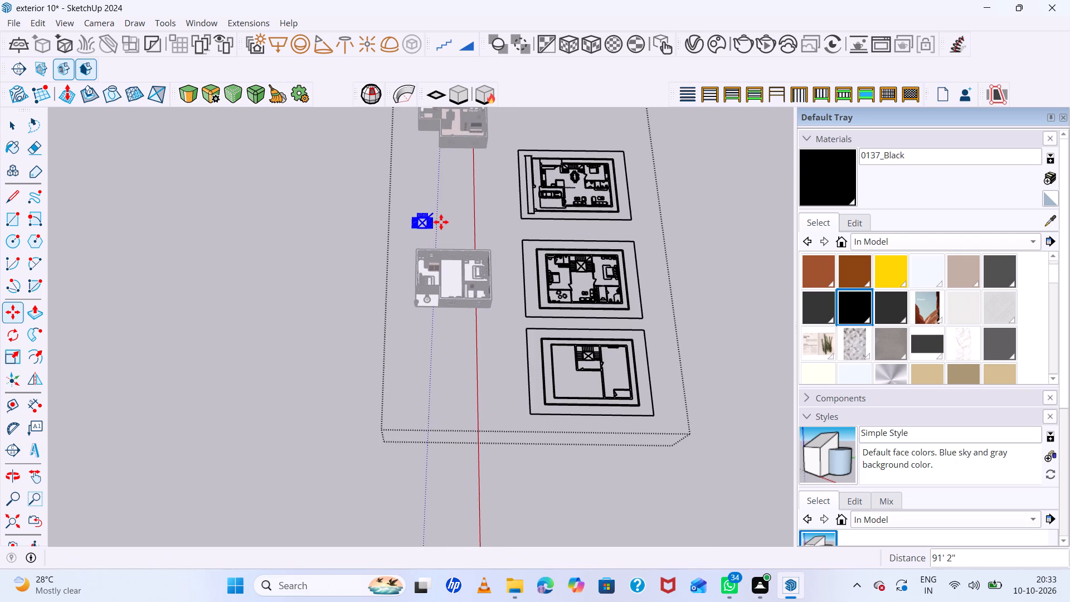
key(space)
click(489, 211)
Draw a 9' 8" by 12' rectangle over the outline of the copied staircase linework.
scroll(432, 219, up, 9)
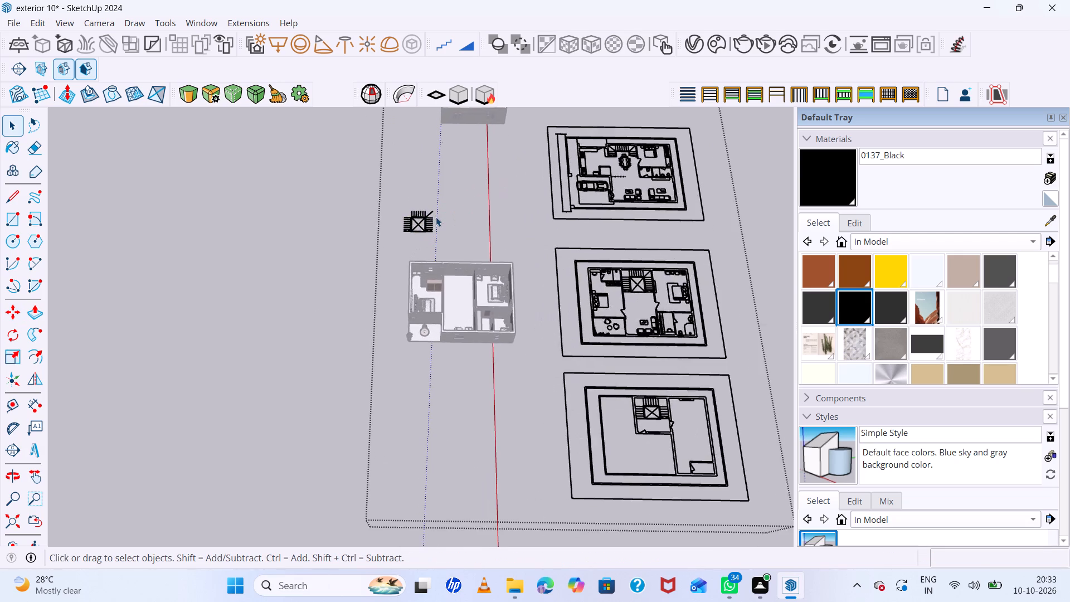
scroll(436, 217, up, 17)
scroll(472, 206, down, 12)
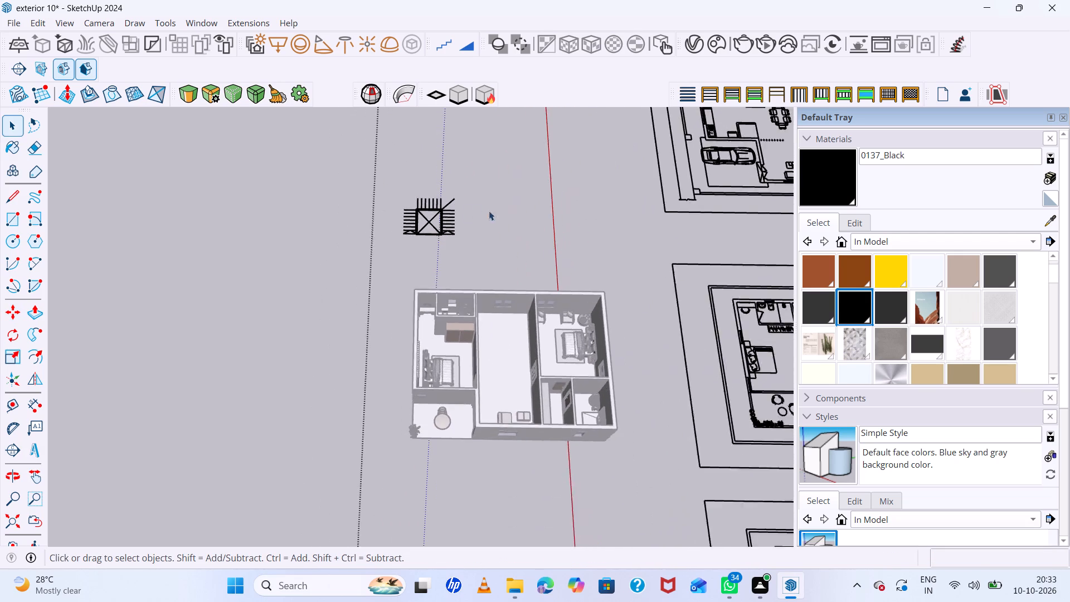
scroll(465, 220, up, 12)
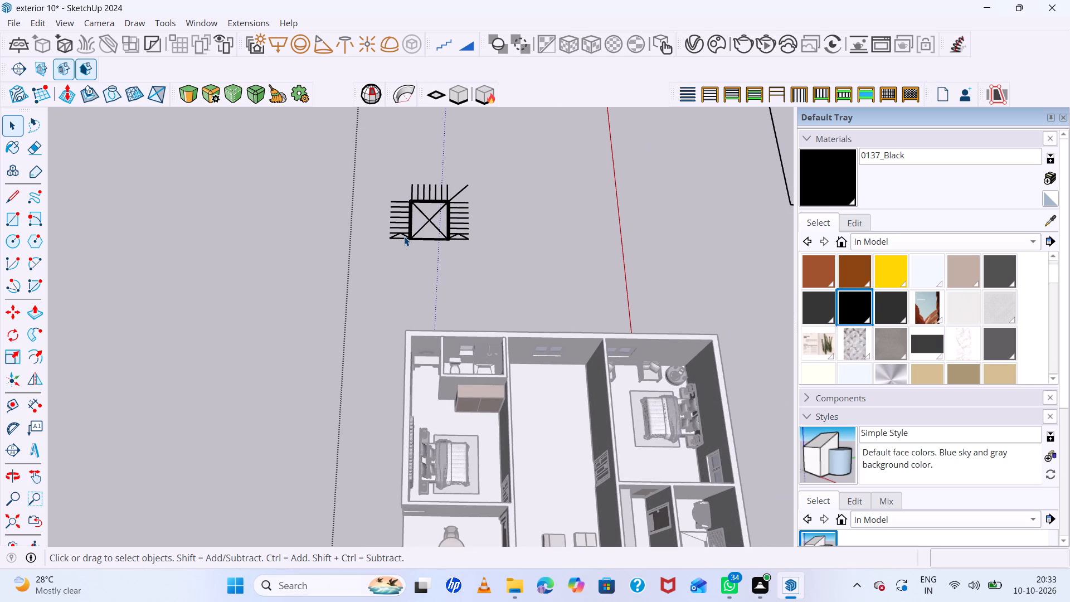
key(r)
scroll(411, 233, up, 10)
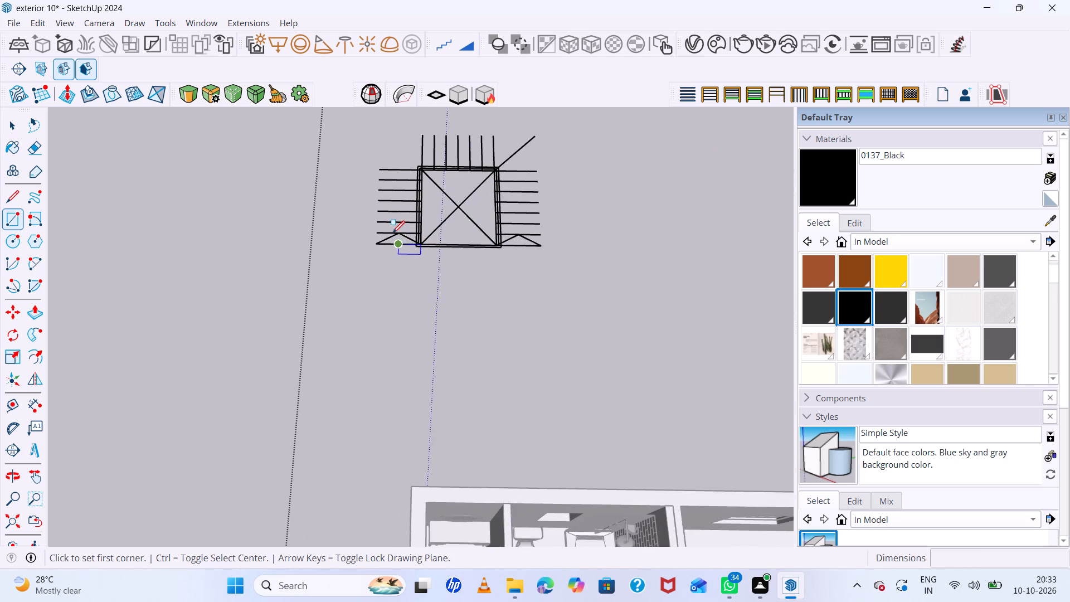
scroll(521, 237, down, 5)
scroll(424, 247, up, 8)
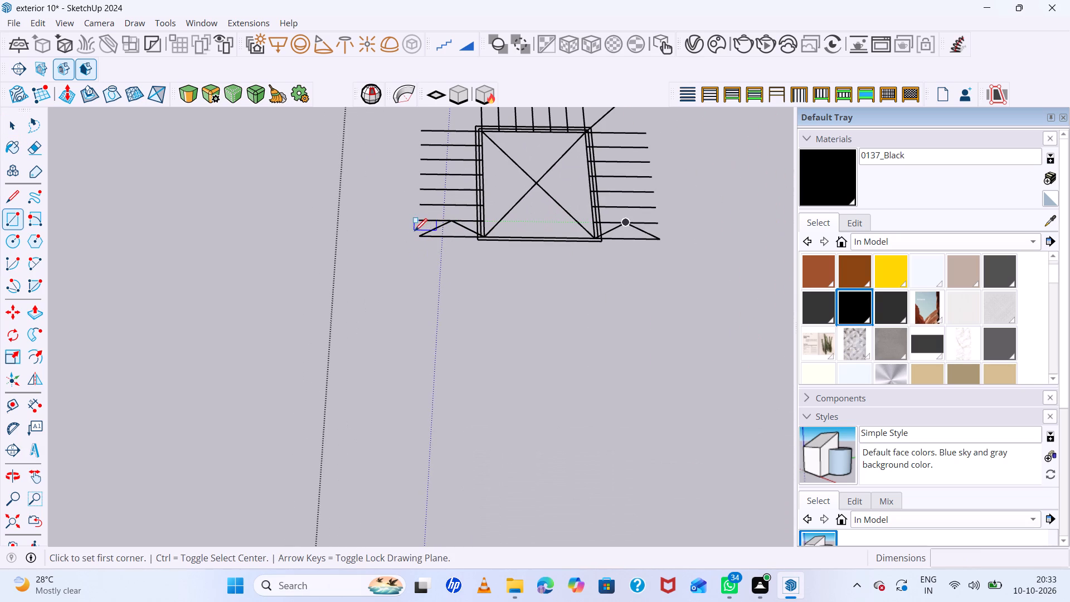
double_click(417, 236)
scroll(631, 219, down, 9)
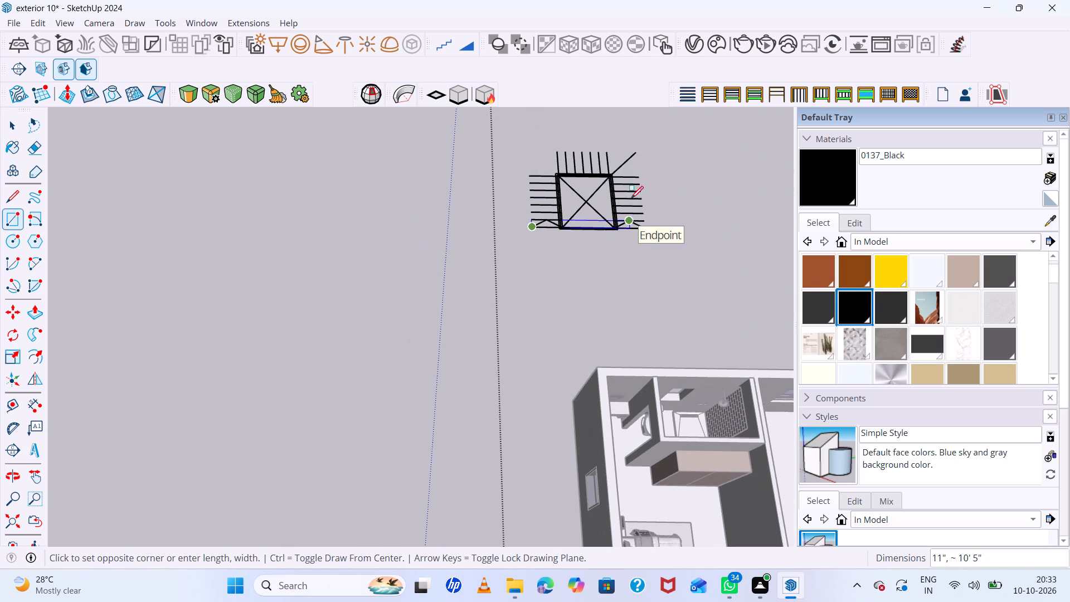
click(637, 153)
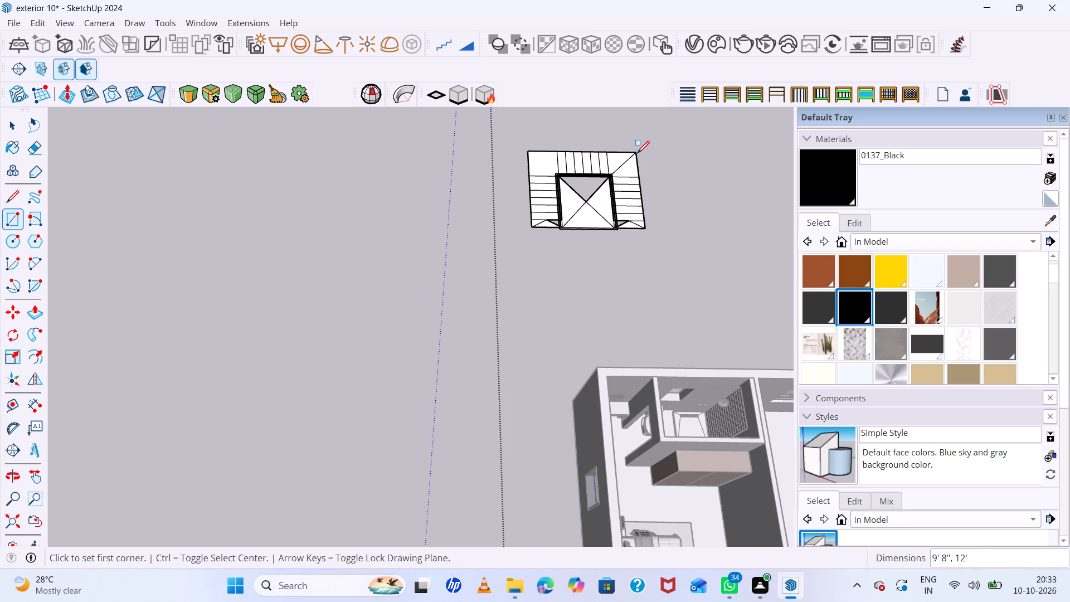
key(space)
Draw a line about 9" long across the open triangle at the foot of the left-hand flight to fill its face.
scroll(596, 217, up, 15)
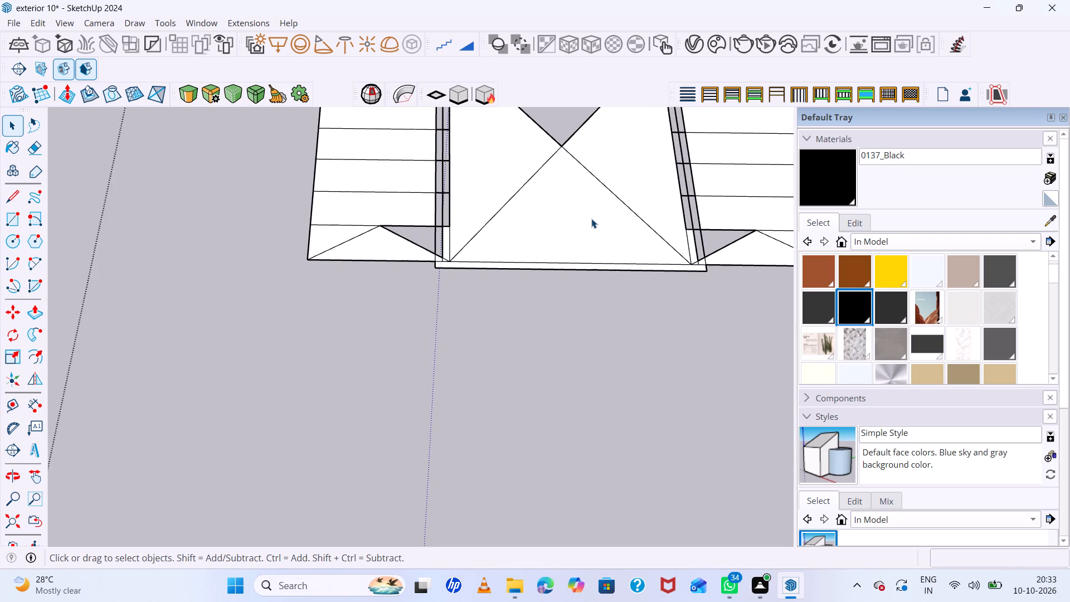
scroll(591, 219, down, 11)
scroll(533, 227, up, 13)
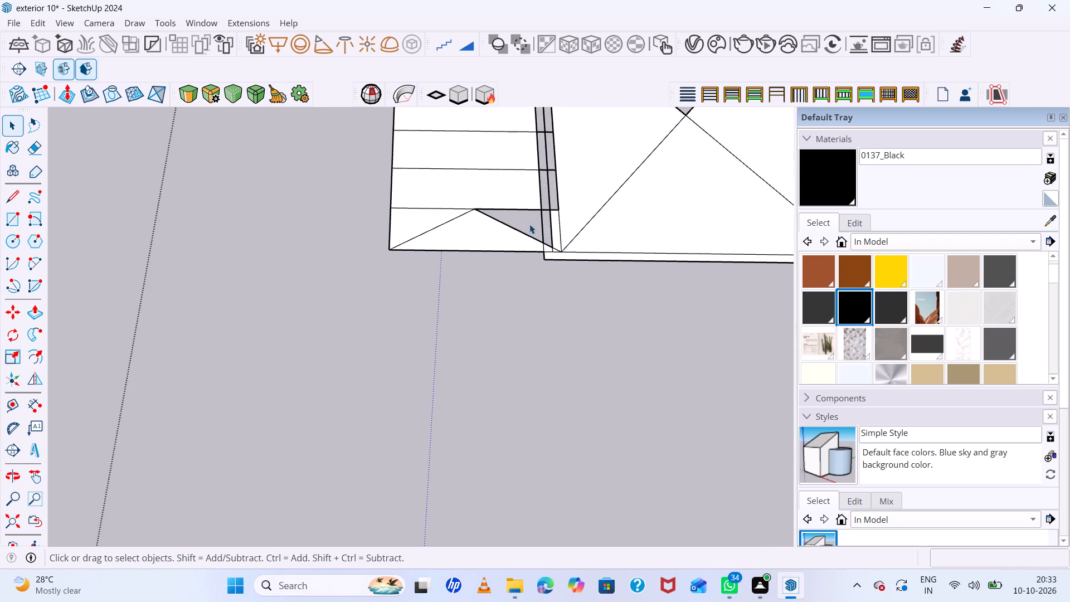
scroll(529, 224, up, 7)
scroll(529, 224, down, 5)
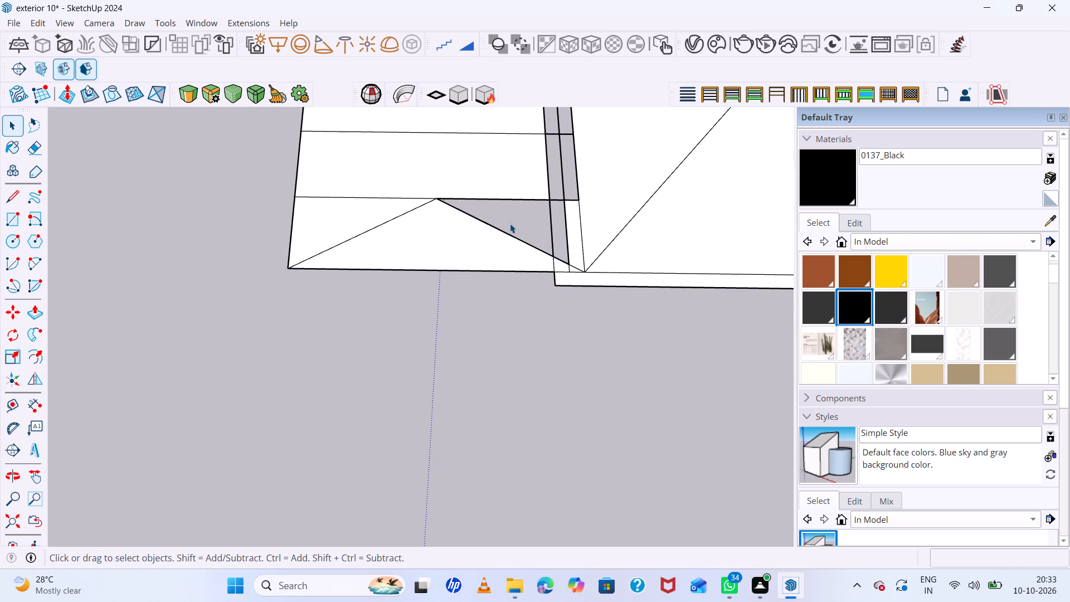
key(l)
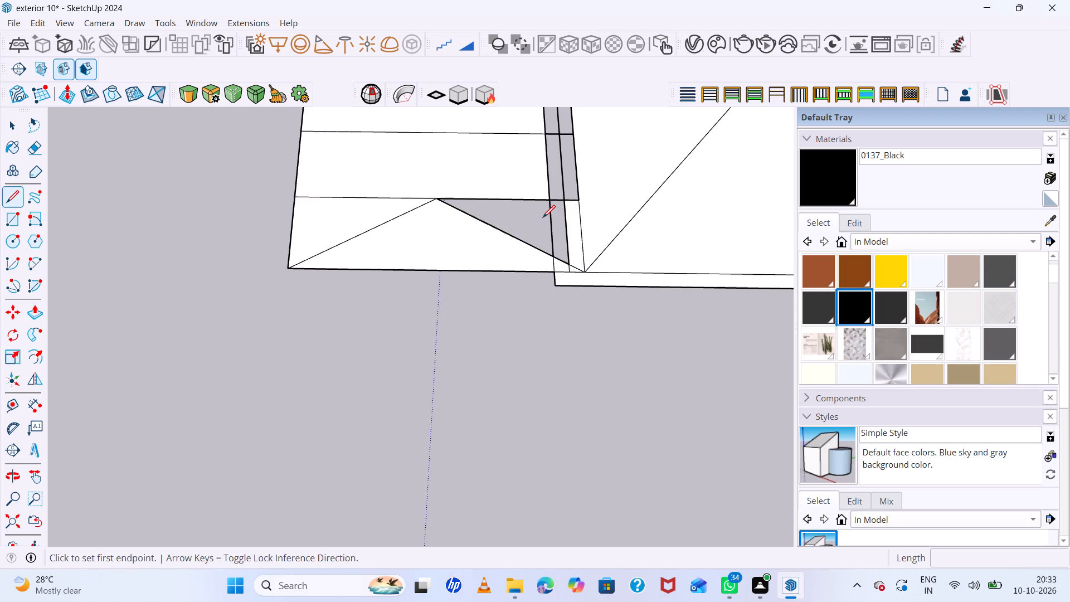
double_click(551, 256)
click(548, 199)
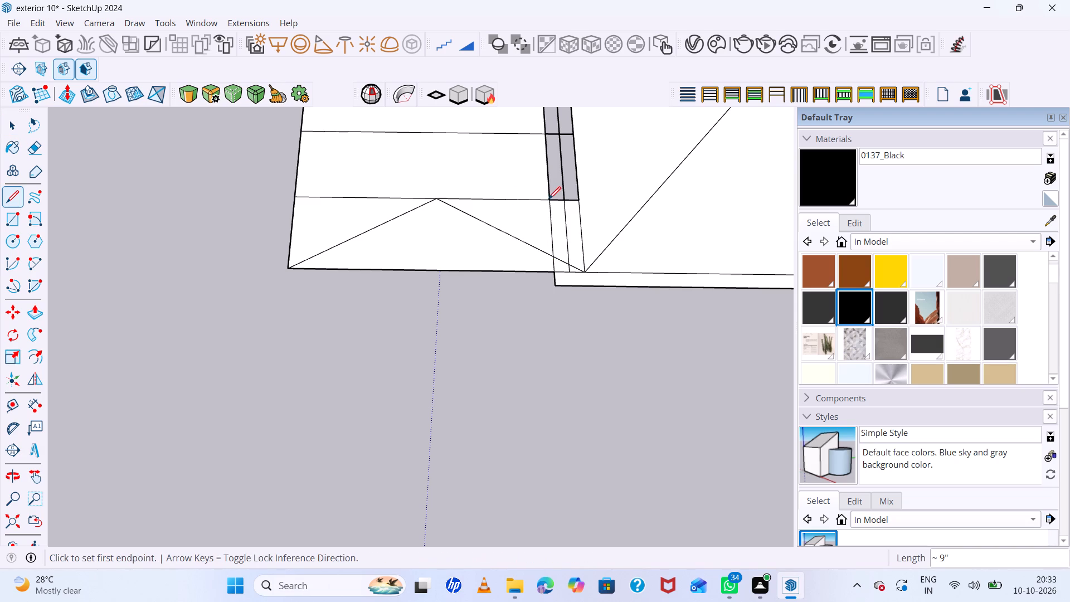
key(space)
Draw a 5' 5" by 5" rectangle over the narrow railing strip between the left-hand flight and the stairwell.
scroll(564, 217, down, 2)
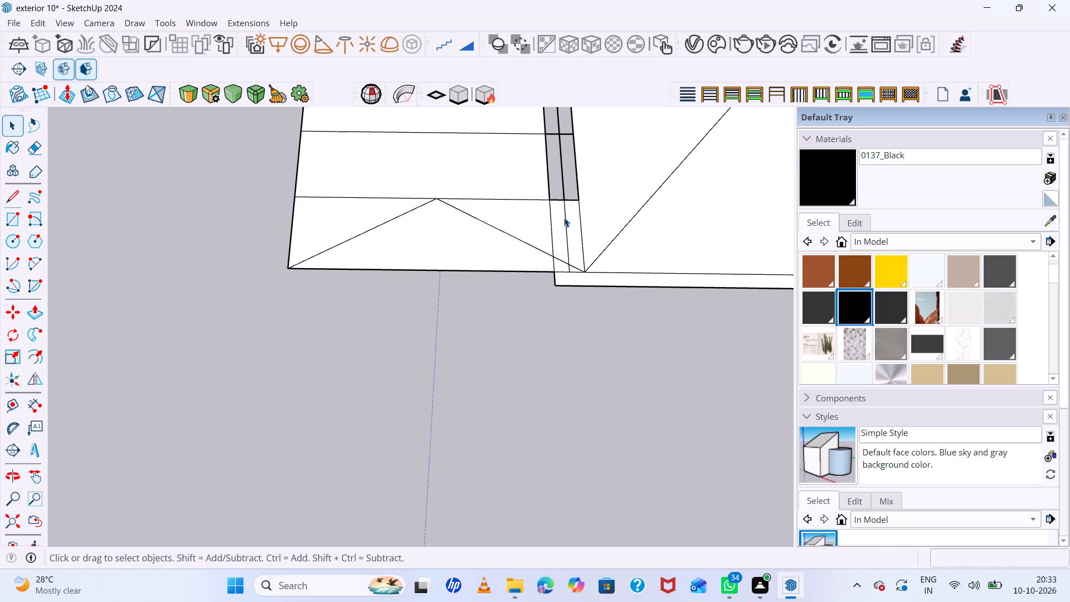
scroll(564, 217, down, 13)
scroll(576, 104, up, 3)
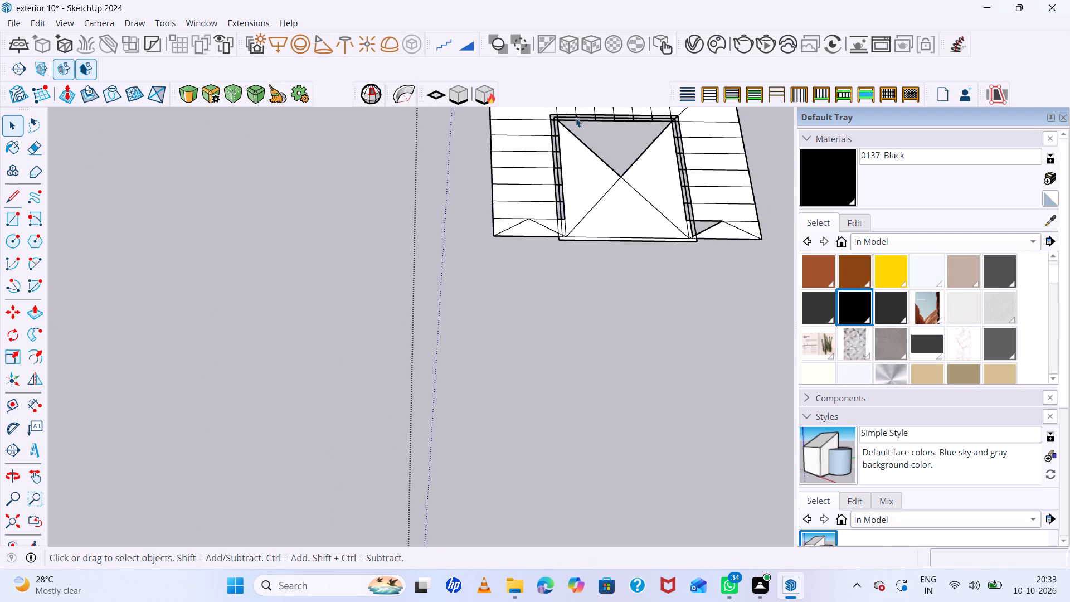
scroll(576, 119, up, 9)
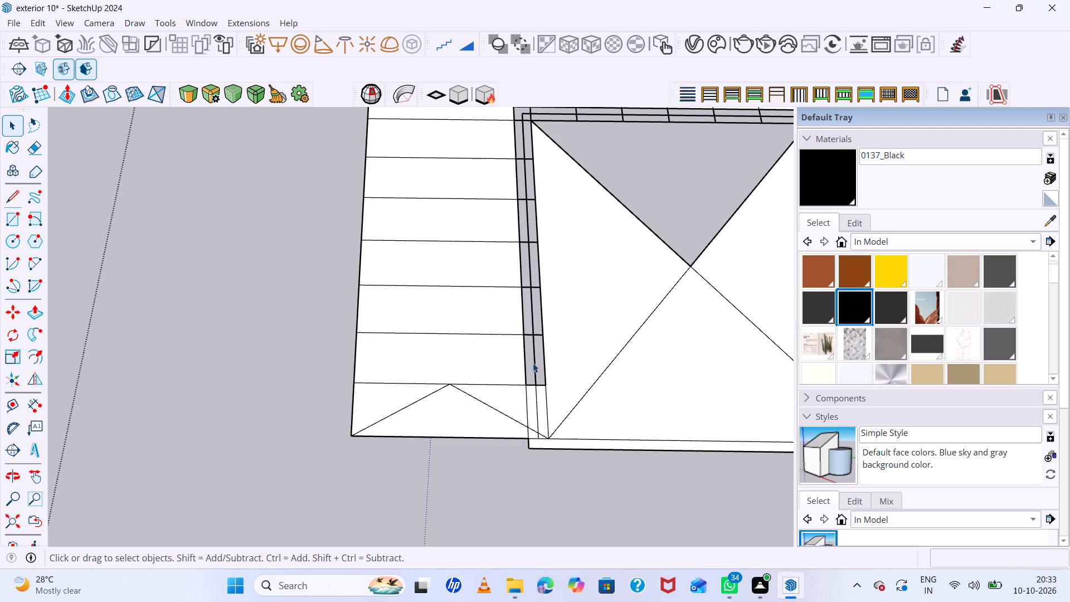
key(r)
scroll(525, 217, down, 4)
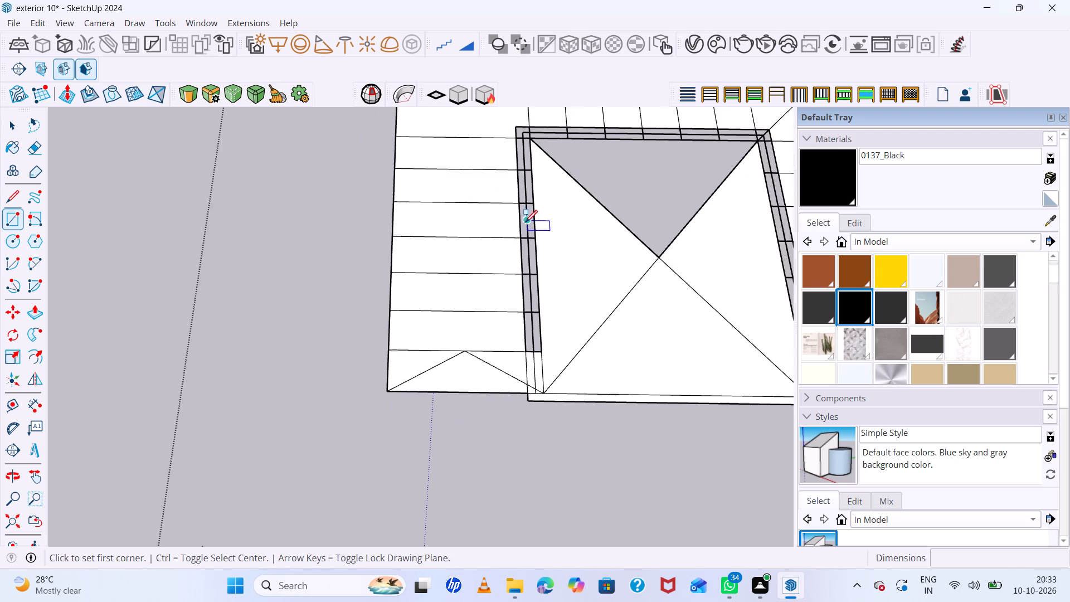
scroll(525, 222, down, 1)
scroll(521, 167, up, 4)
click(517, 157)
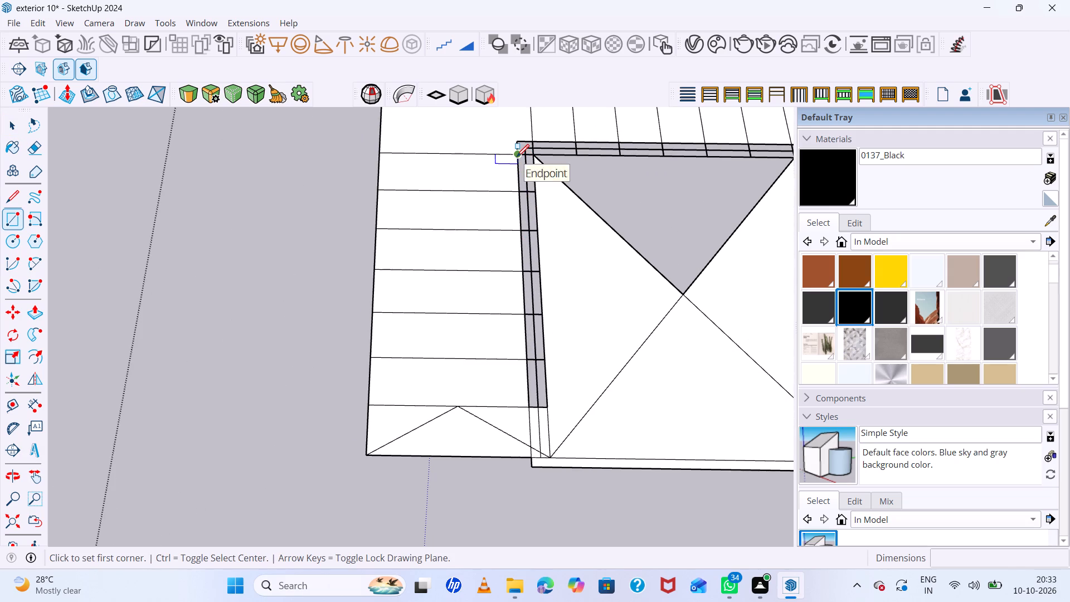
double_click(551, 407)
Draw a 5' 10" by 2" rectangle over the railing strip between the stairwell and the rear flight.
scroll(522, 343, down, 6)
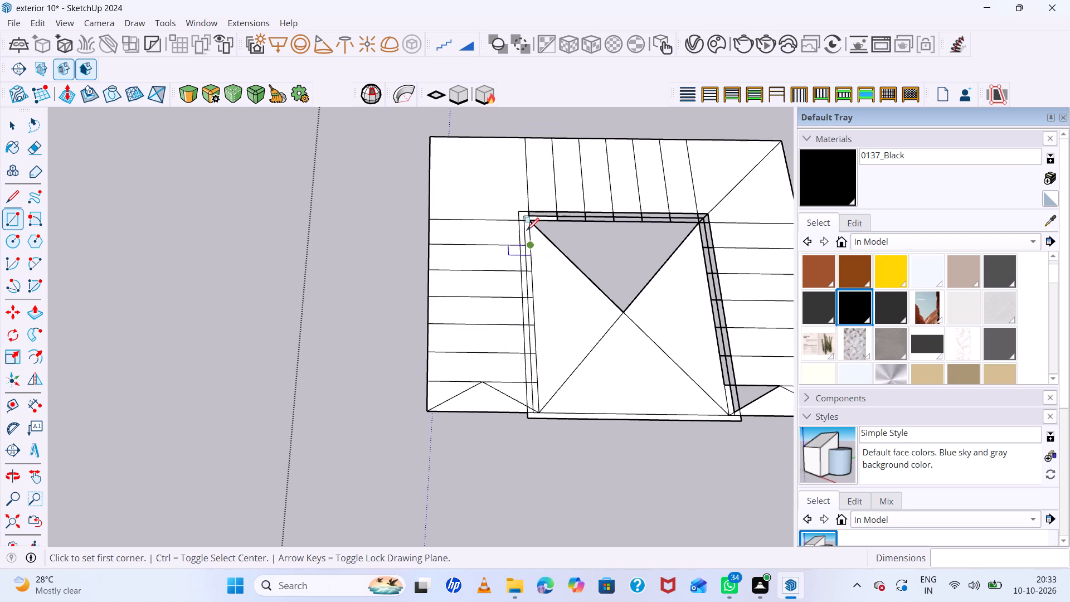
scroll(527, 230, up, 11)
click(511, 208)
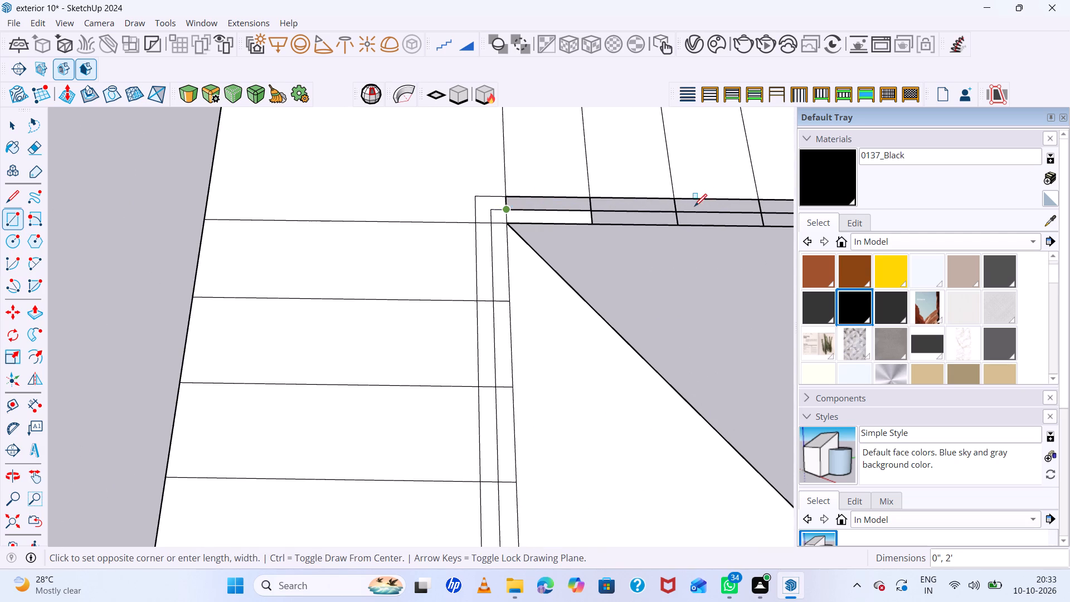
scroll(694, 206, down, 17)
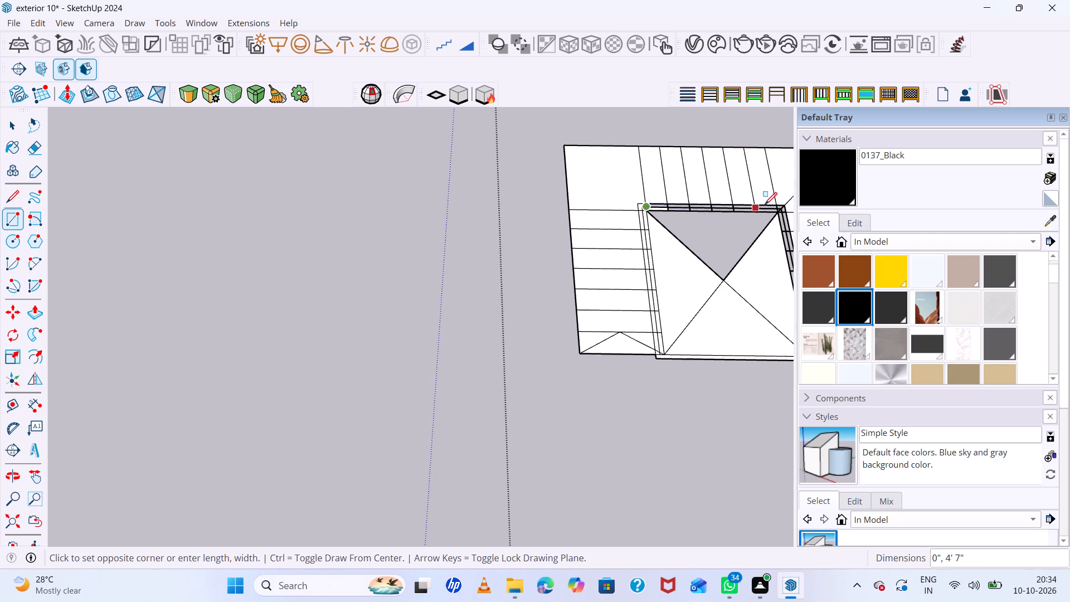
scroll(775, 204, up, 15)
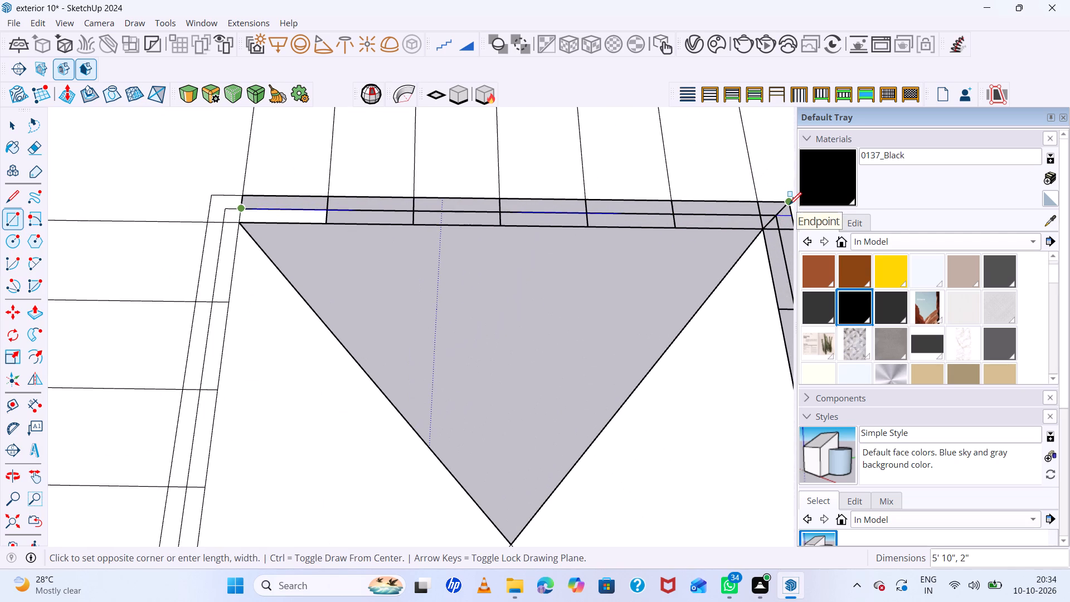
click(789, 205)
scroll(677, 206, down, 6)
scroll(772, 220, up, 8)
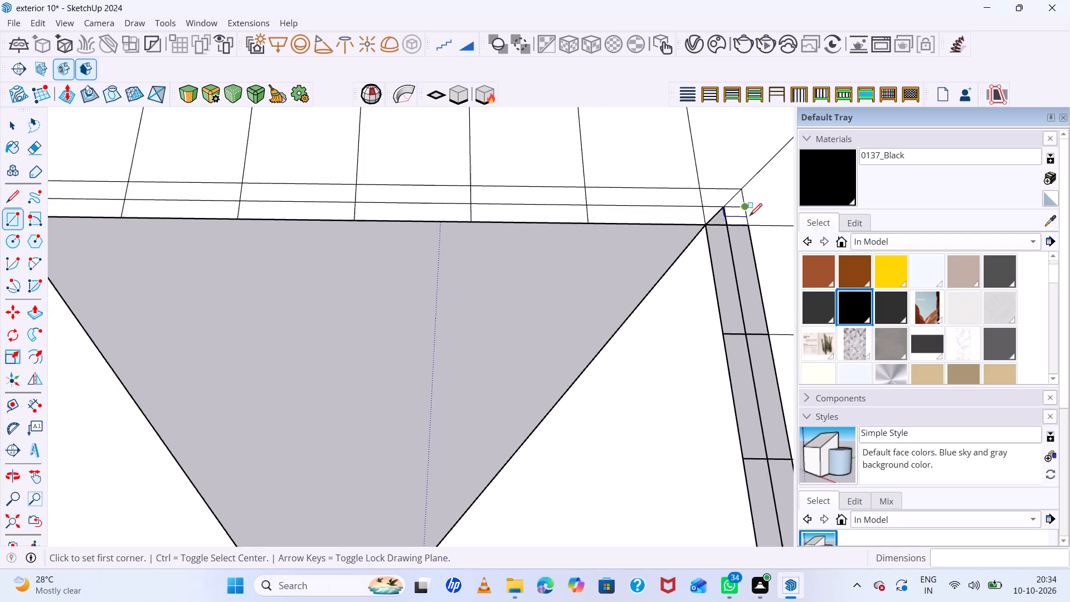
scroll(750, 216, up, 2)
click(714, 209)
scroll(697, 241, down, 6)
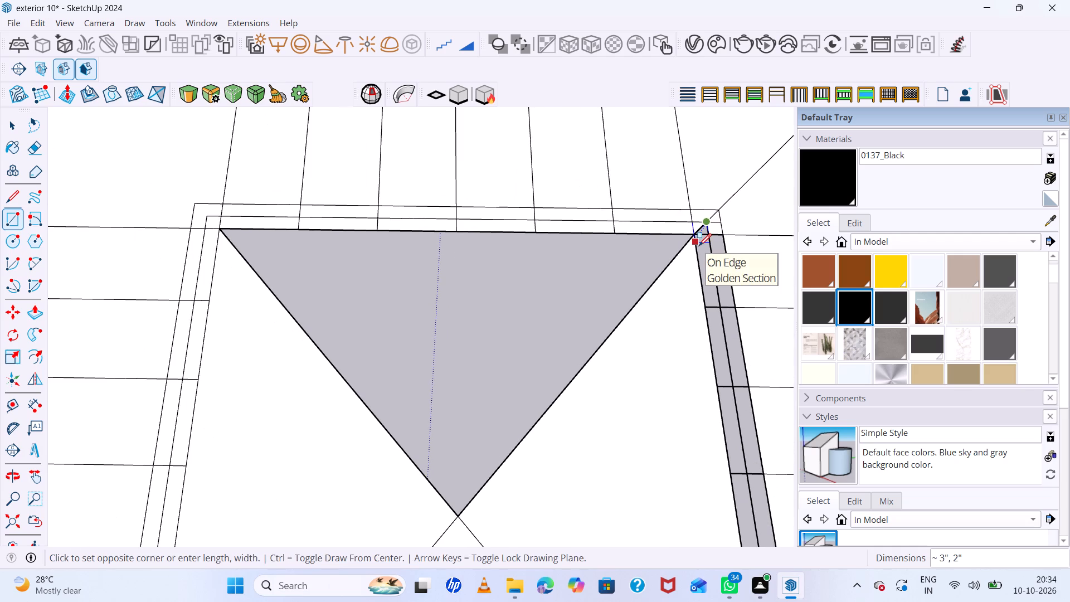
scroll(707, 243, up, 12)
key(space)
Draw a short line across the small triangle where the rear and right-hand railing strips meet to fill its face.
scroll(712, 211, up, 5)
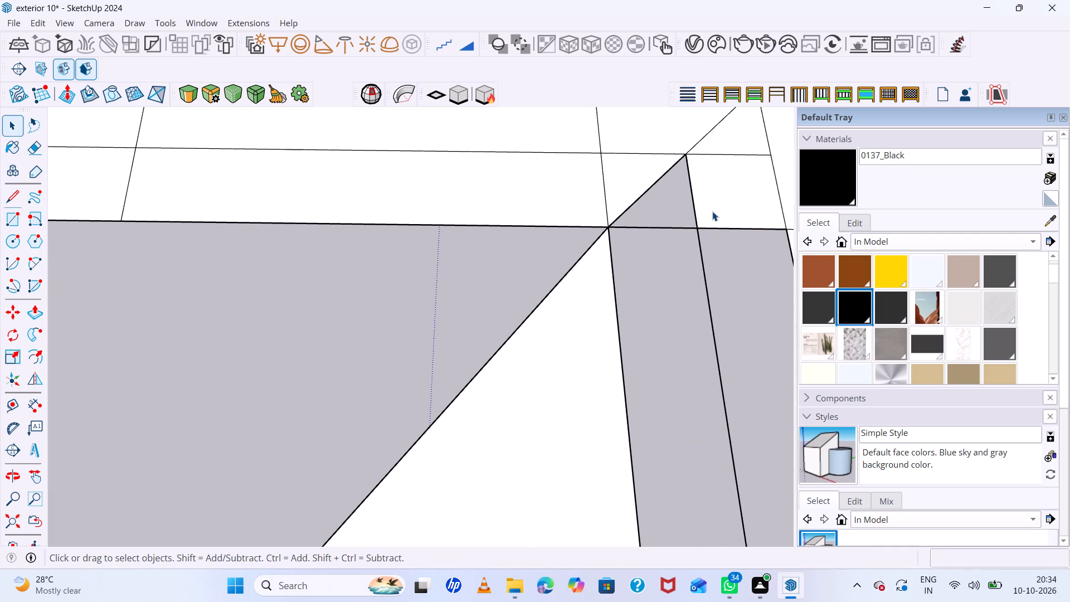
key(l)
click(693, 151)
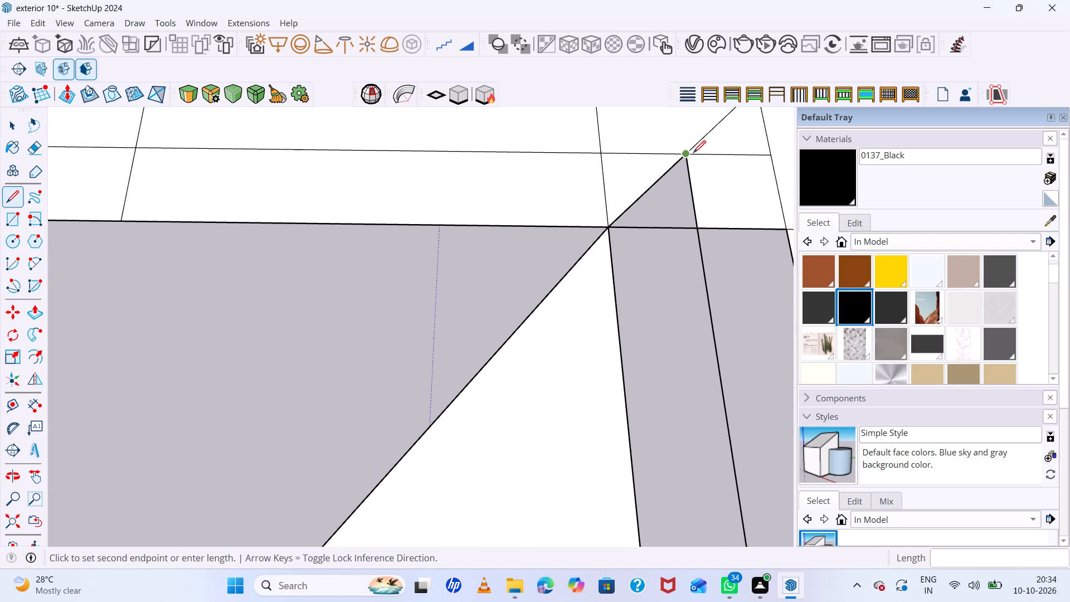
click(697, 227)
Draw a 5' 6" by 4" rectangle over the railing strip between the stairwell and the right-hand flight.
scroll(644, 218, down, 10)
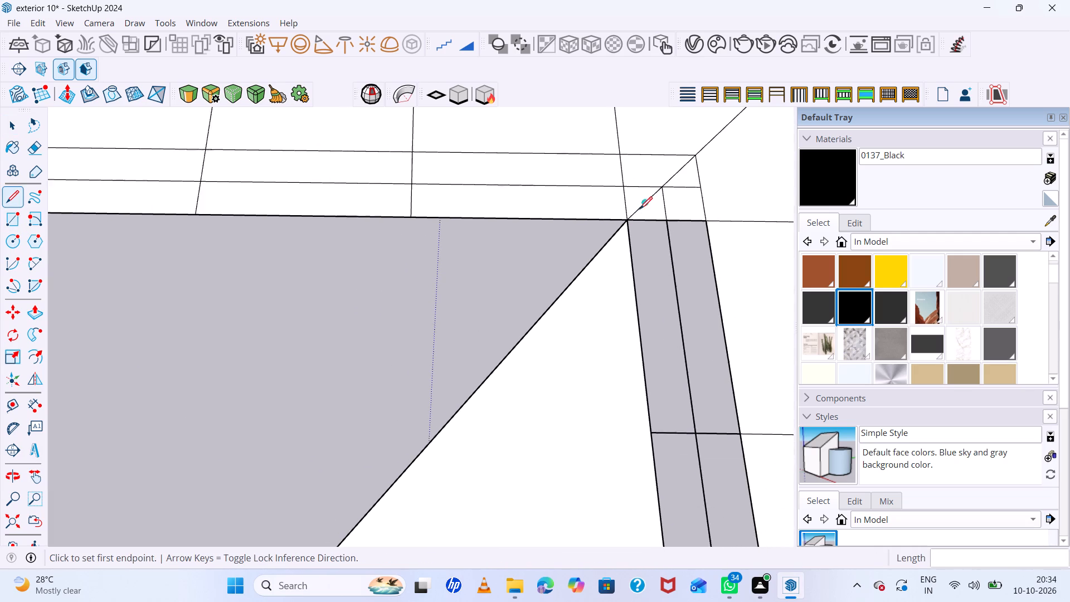
scroll(640, 209, down, 2)
key(r)
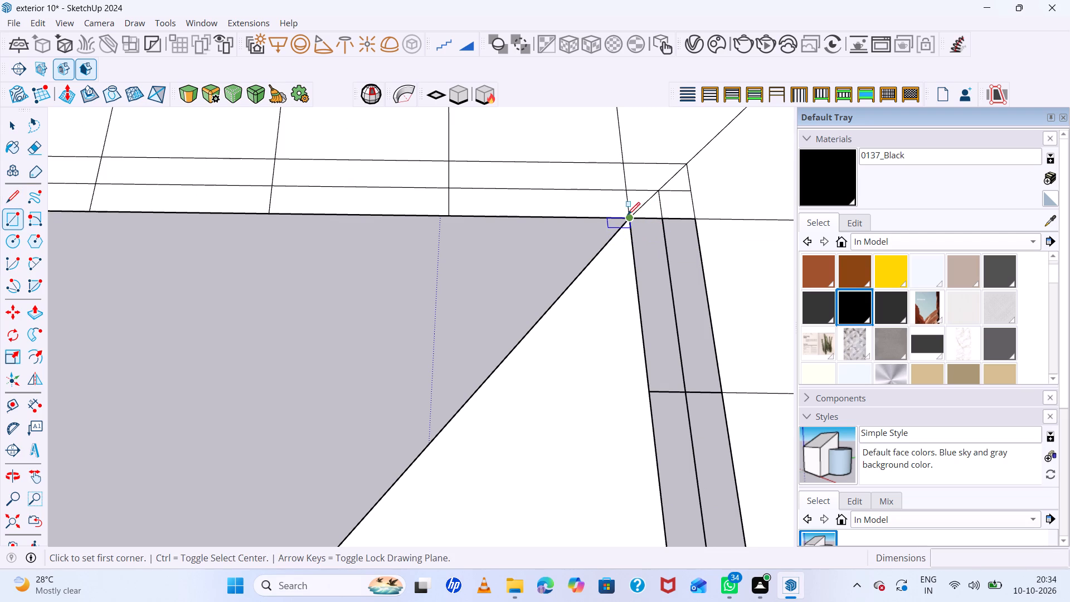
click(629, 219)
scroll(727, 250, down, 16)
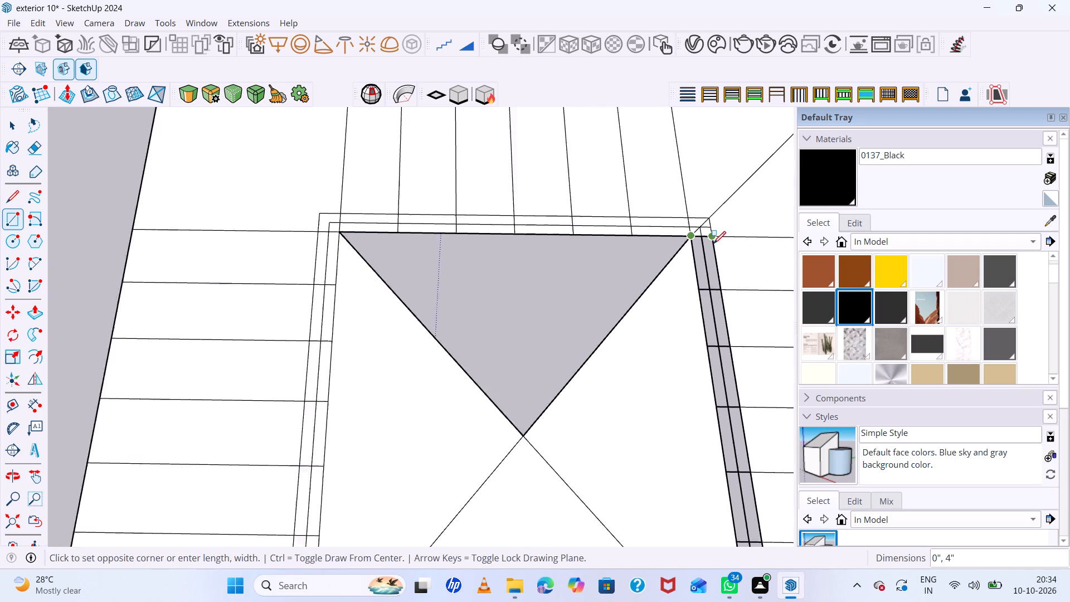
scroll(713, 244, down, 13)
scroll(729, 341, up, 10)
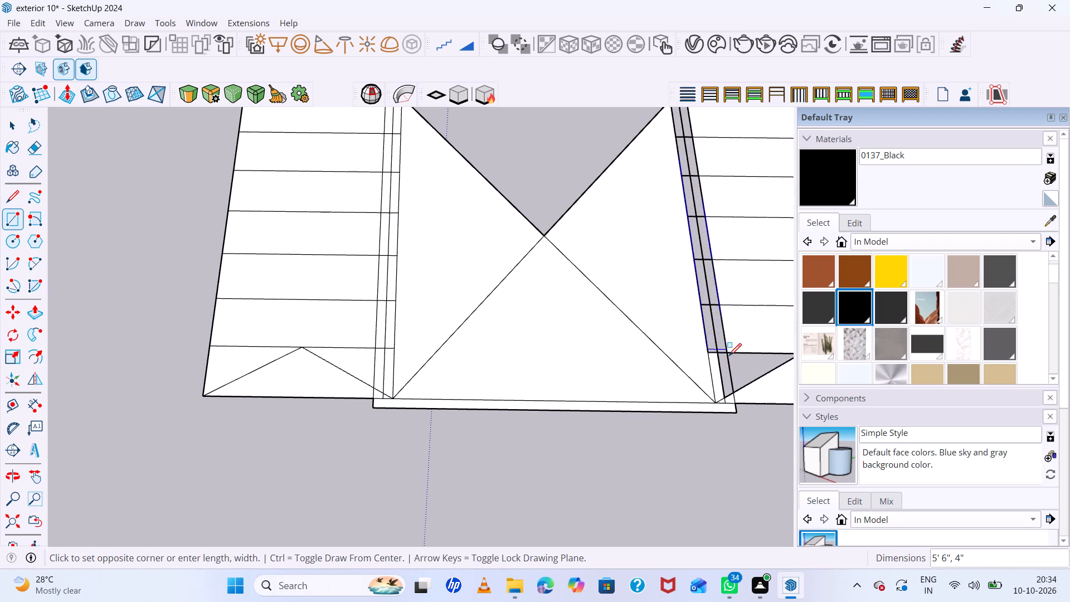
click(729, 356)
Draw a line along the diagonal from the stairwell's centre to its rear right corner to fill the open rear triangle.
scroll(701, 321, down, 12)
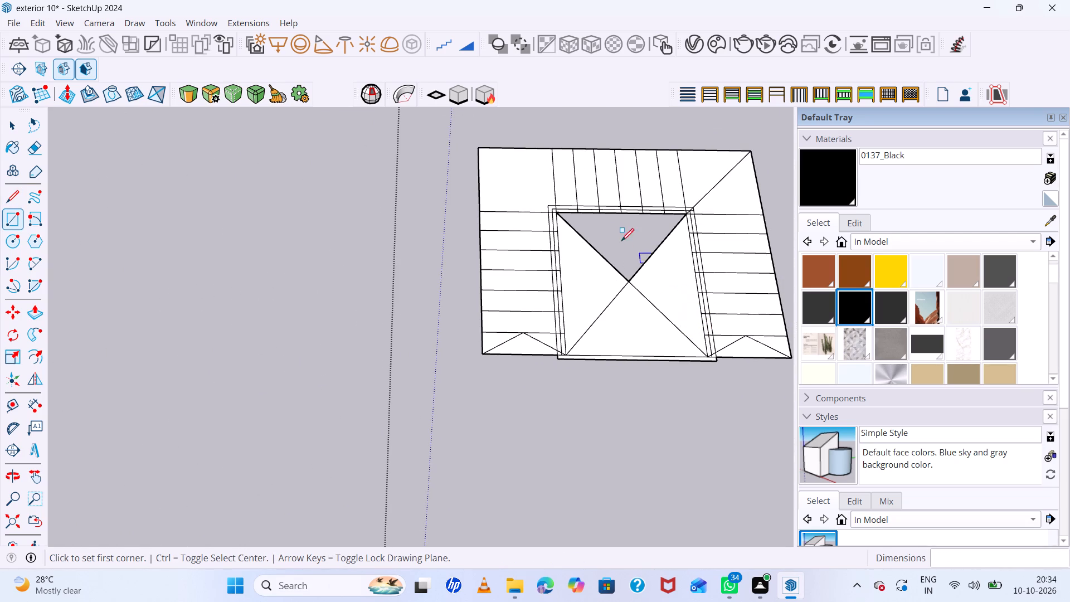
key(space)
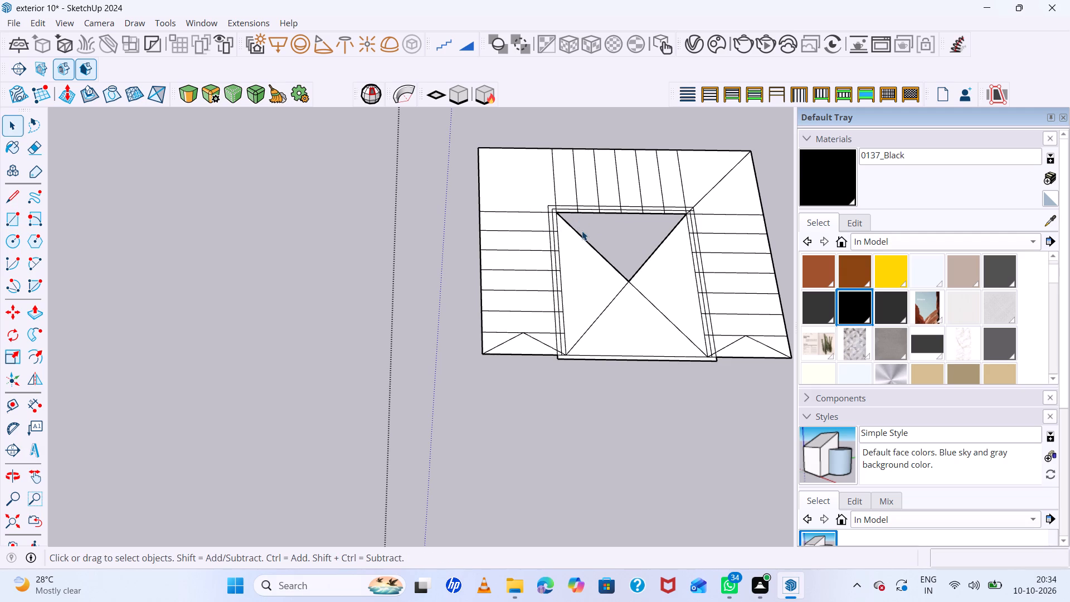
key(l)
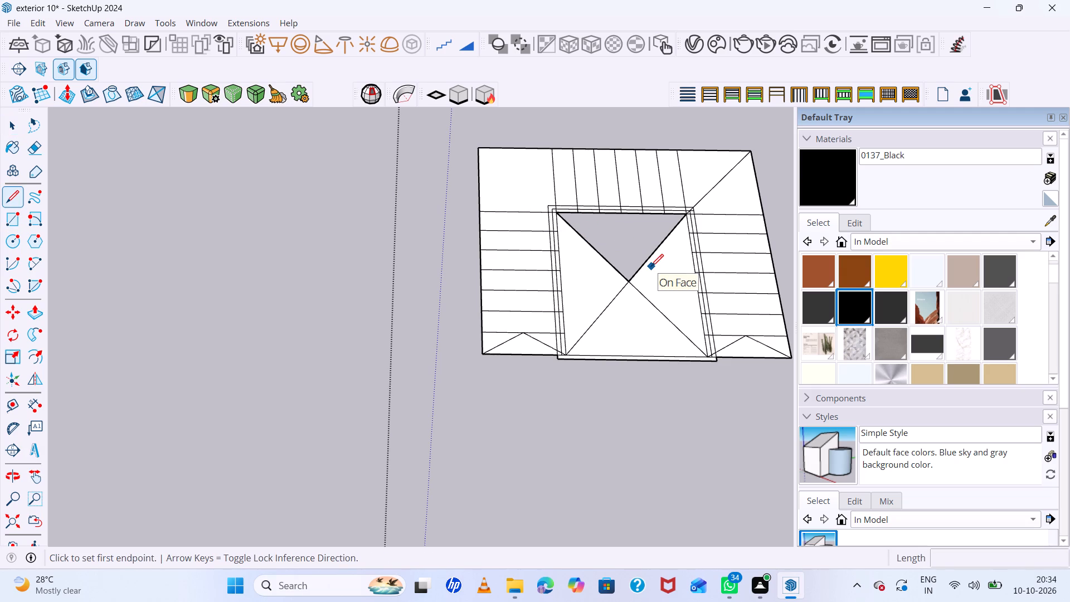
click(632, 279)
scroll(682, 217, up, 14)
click(693, 208)
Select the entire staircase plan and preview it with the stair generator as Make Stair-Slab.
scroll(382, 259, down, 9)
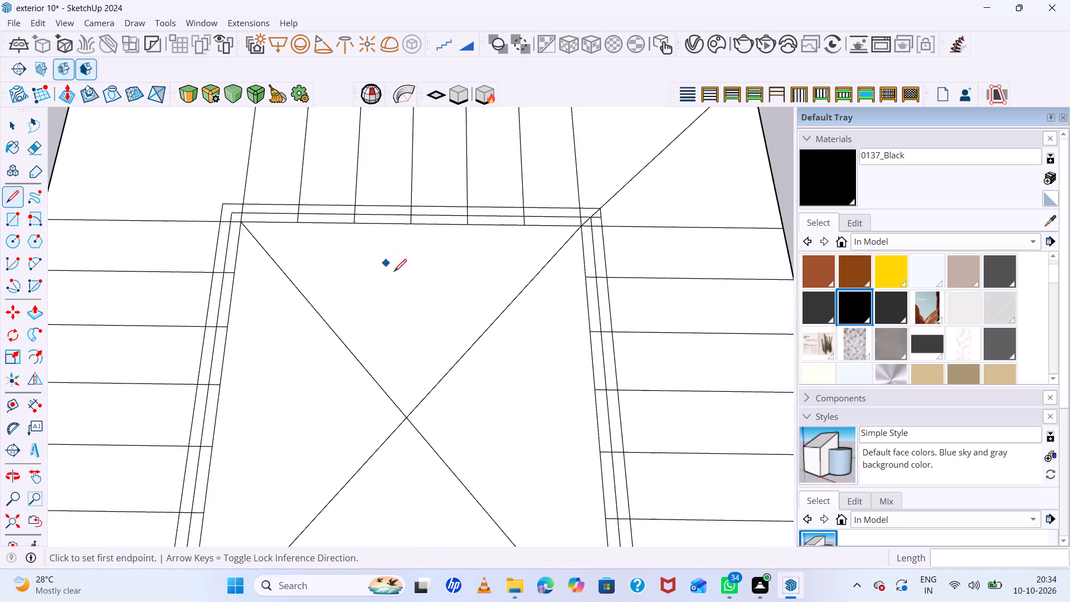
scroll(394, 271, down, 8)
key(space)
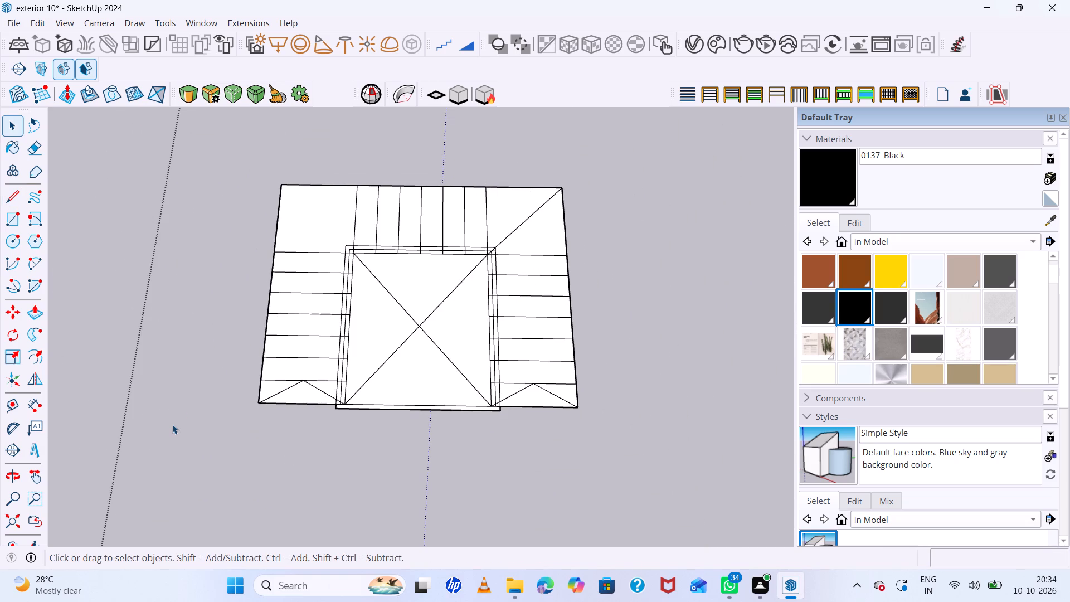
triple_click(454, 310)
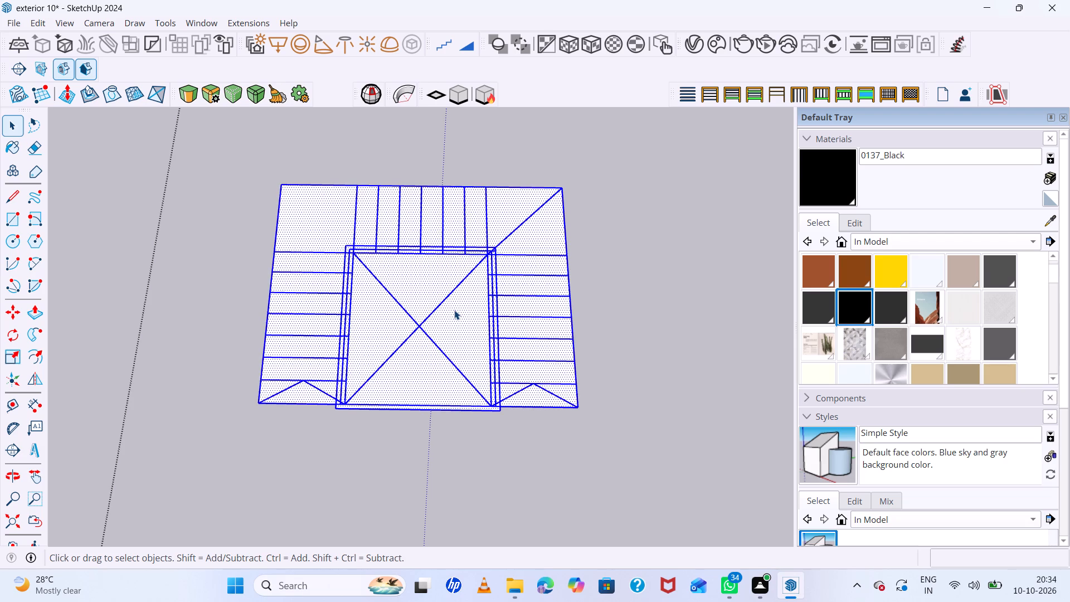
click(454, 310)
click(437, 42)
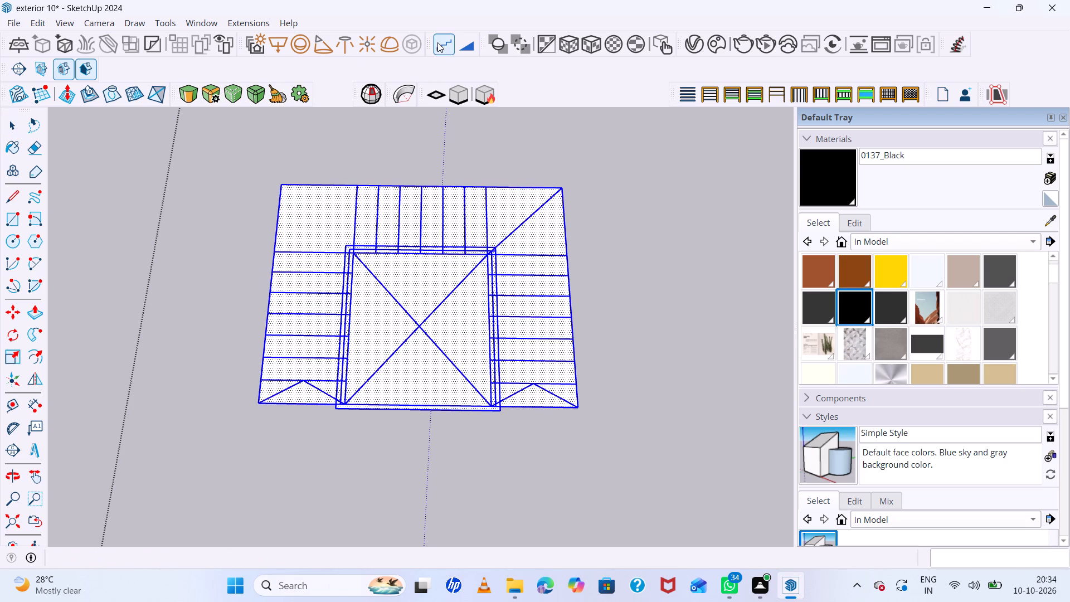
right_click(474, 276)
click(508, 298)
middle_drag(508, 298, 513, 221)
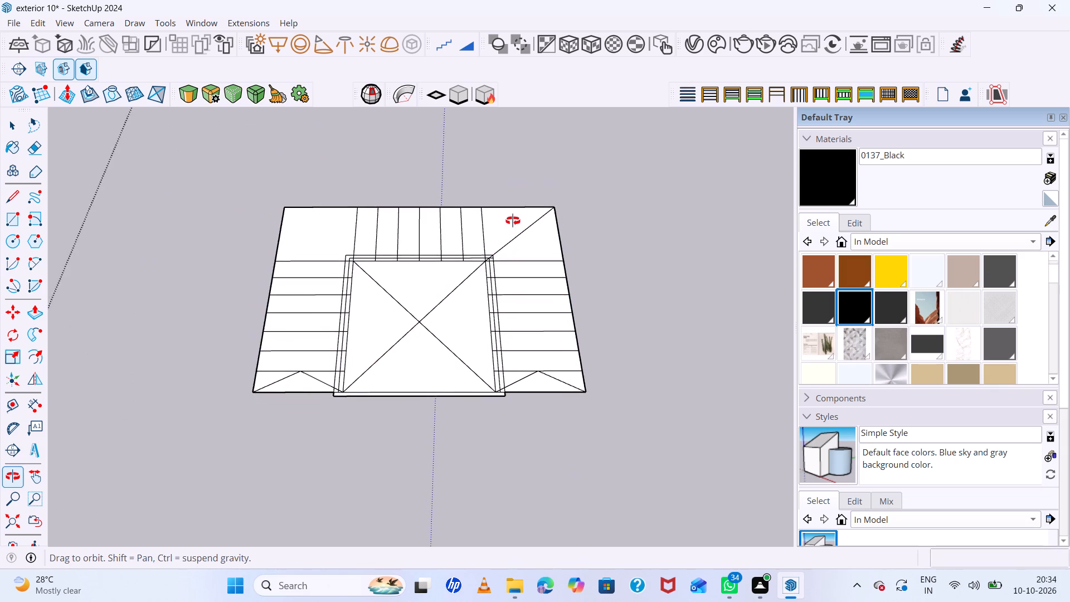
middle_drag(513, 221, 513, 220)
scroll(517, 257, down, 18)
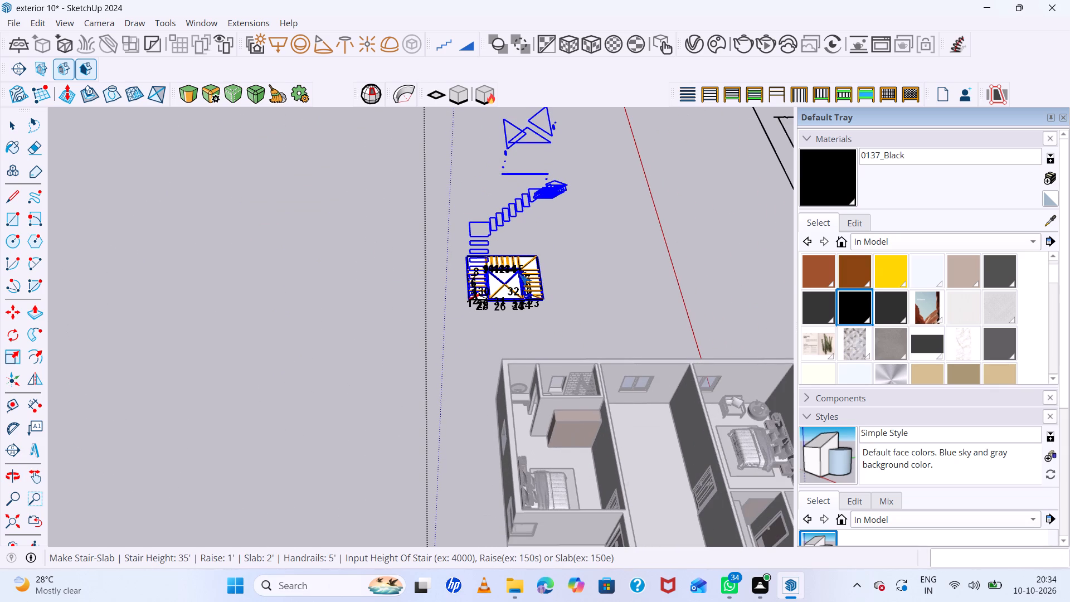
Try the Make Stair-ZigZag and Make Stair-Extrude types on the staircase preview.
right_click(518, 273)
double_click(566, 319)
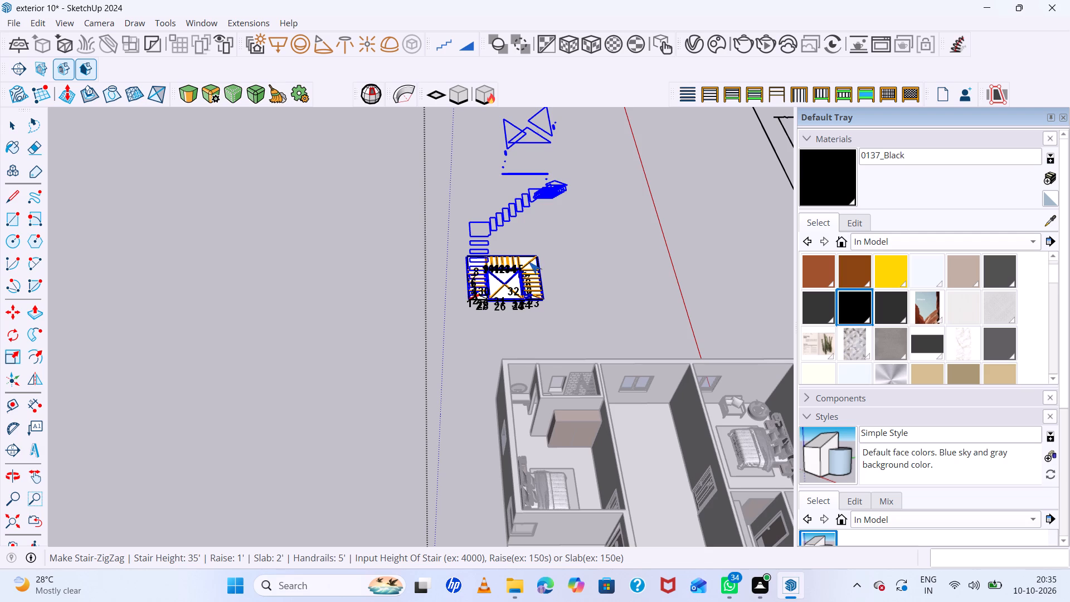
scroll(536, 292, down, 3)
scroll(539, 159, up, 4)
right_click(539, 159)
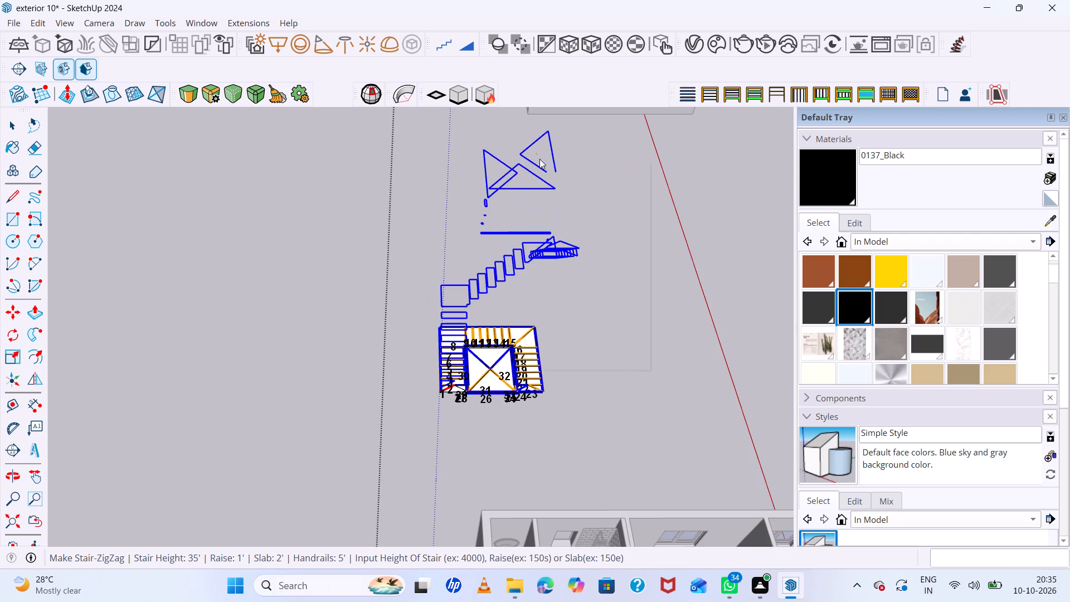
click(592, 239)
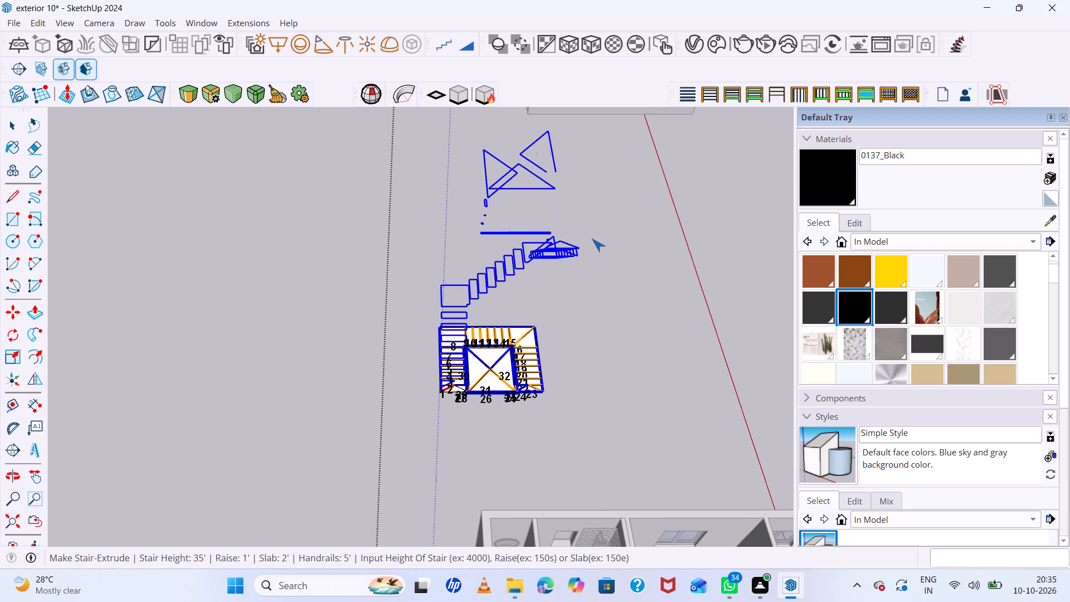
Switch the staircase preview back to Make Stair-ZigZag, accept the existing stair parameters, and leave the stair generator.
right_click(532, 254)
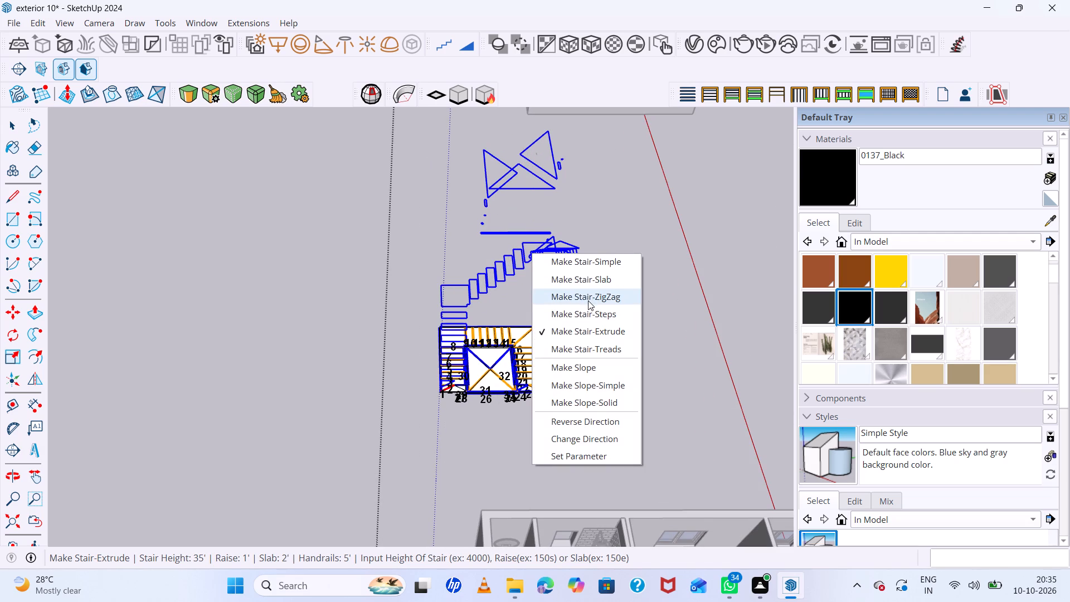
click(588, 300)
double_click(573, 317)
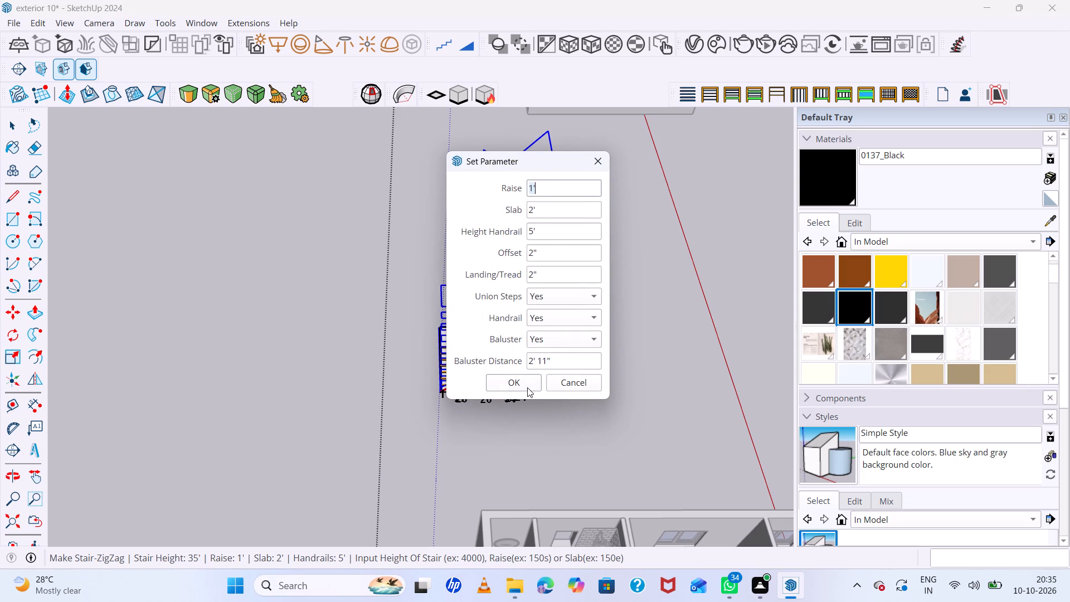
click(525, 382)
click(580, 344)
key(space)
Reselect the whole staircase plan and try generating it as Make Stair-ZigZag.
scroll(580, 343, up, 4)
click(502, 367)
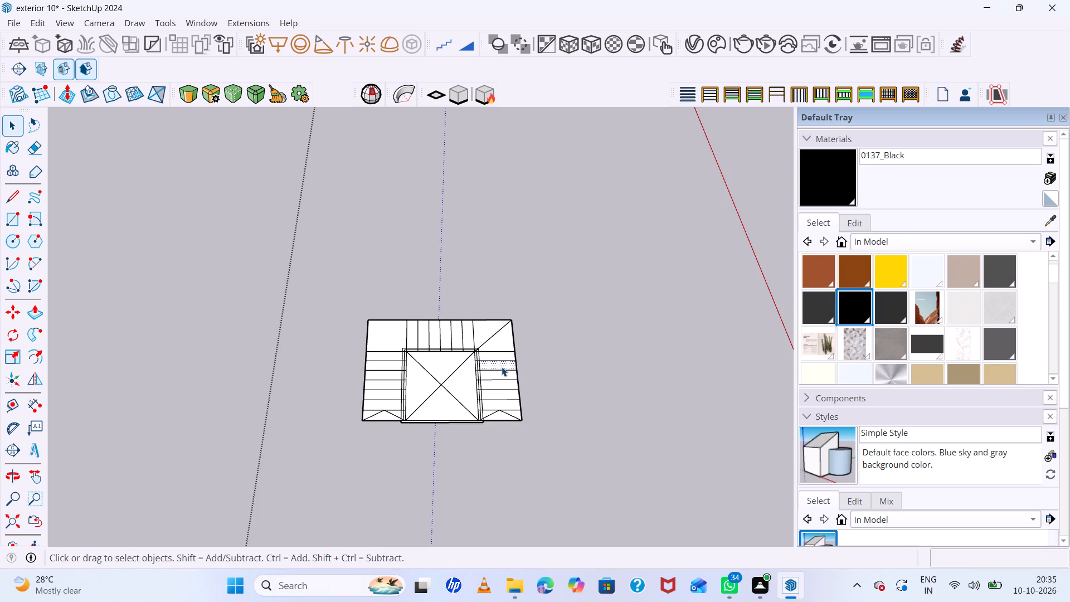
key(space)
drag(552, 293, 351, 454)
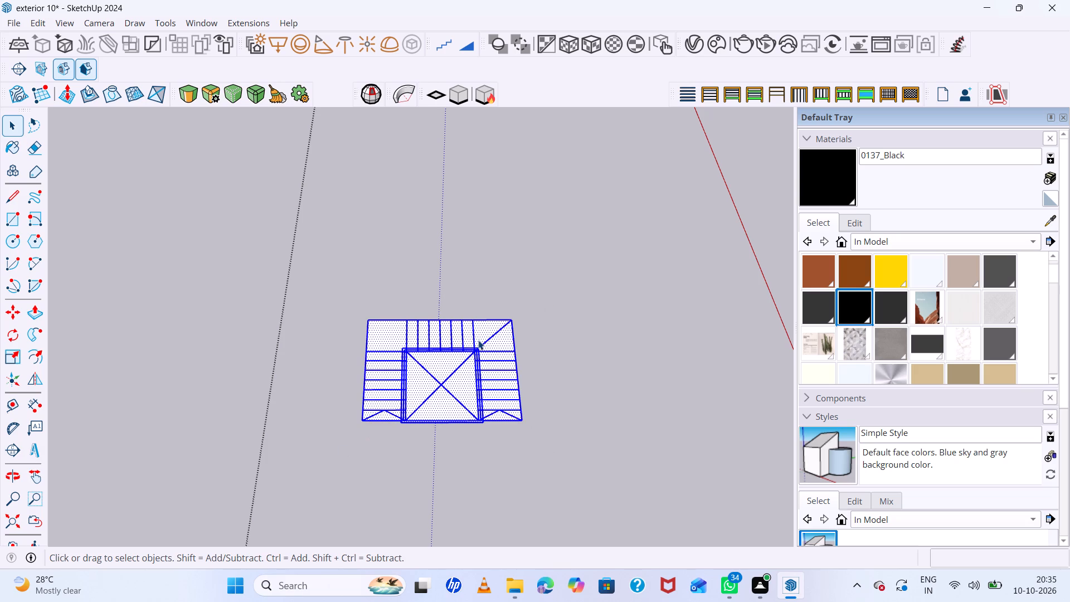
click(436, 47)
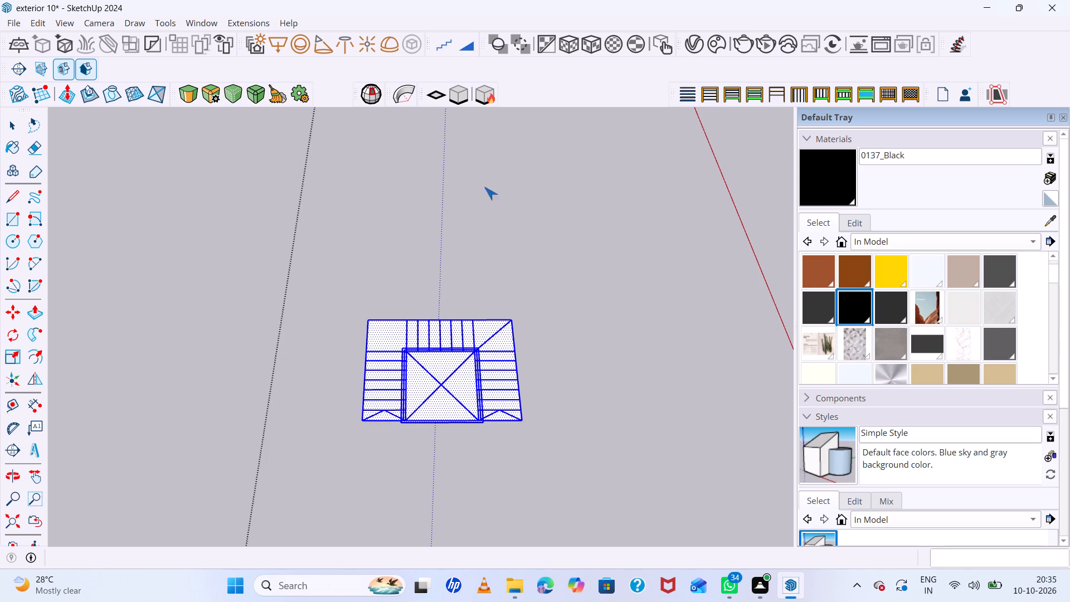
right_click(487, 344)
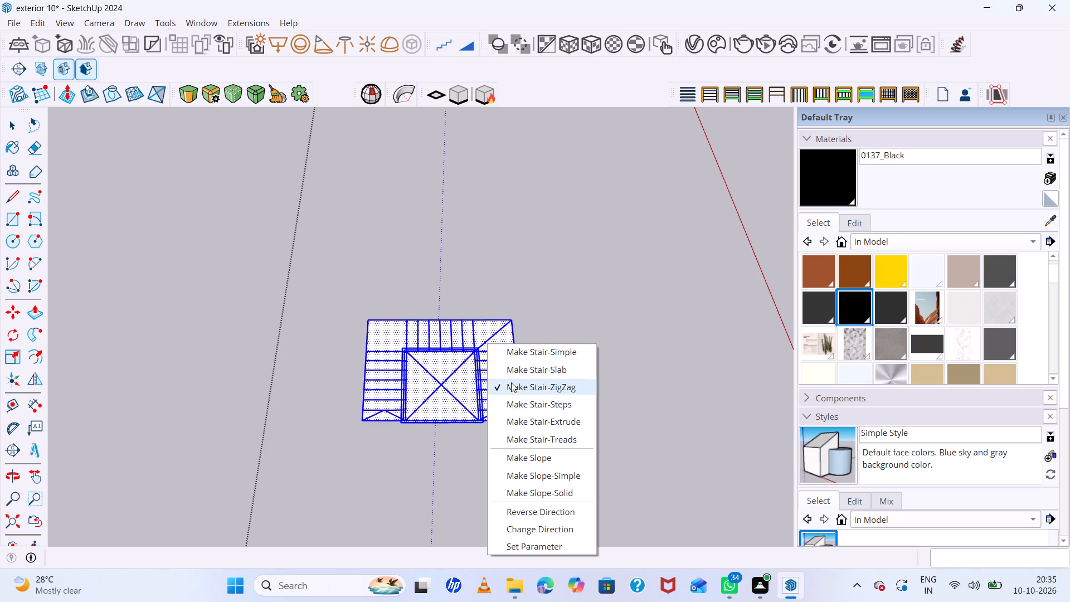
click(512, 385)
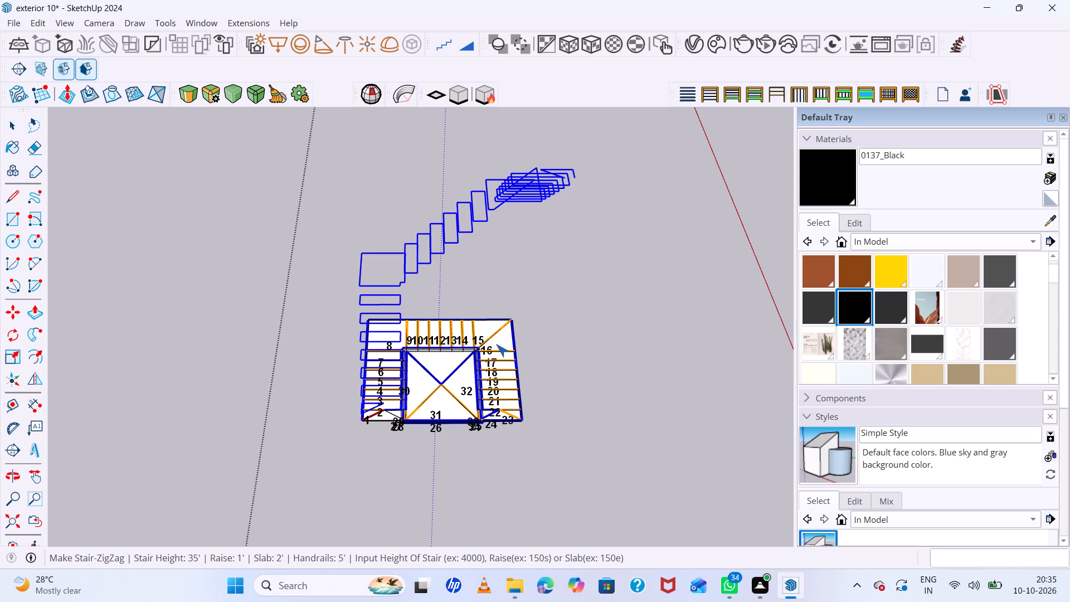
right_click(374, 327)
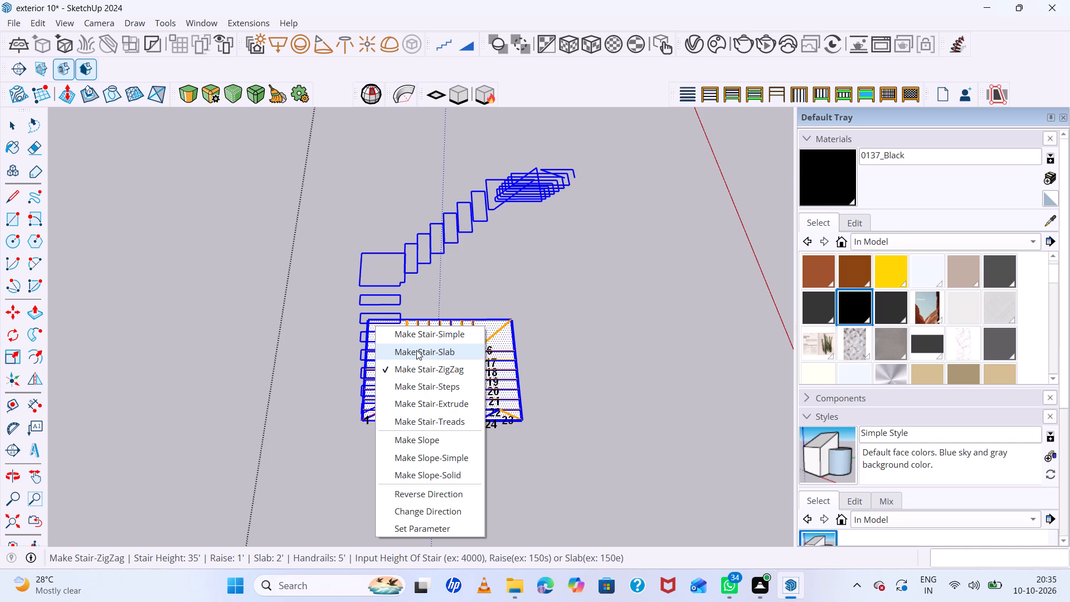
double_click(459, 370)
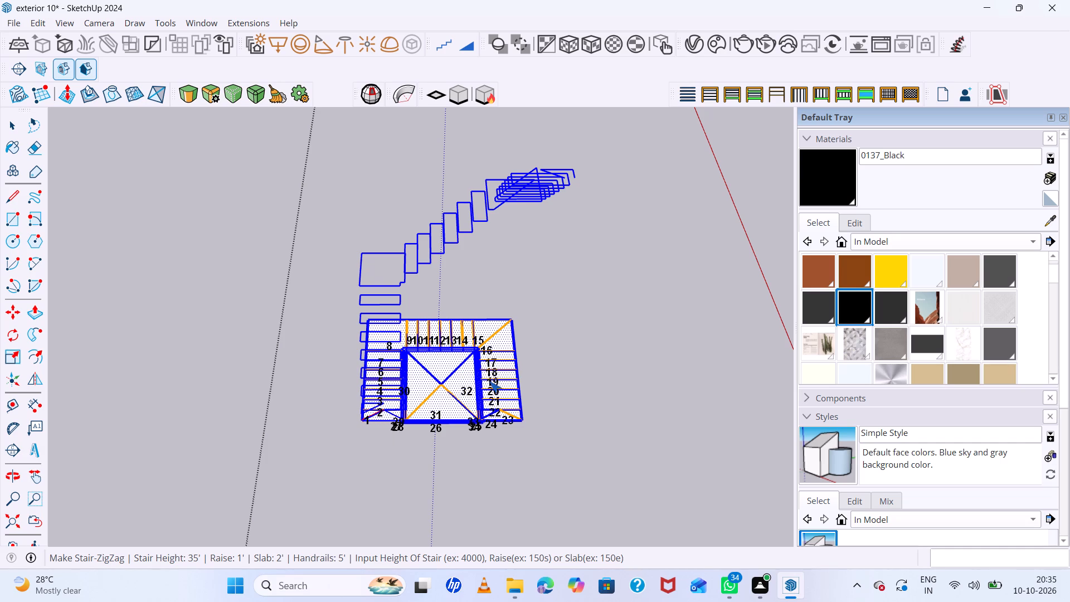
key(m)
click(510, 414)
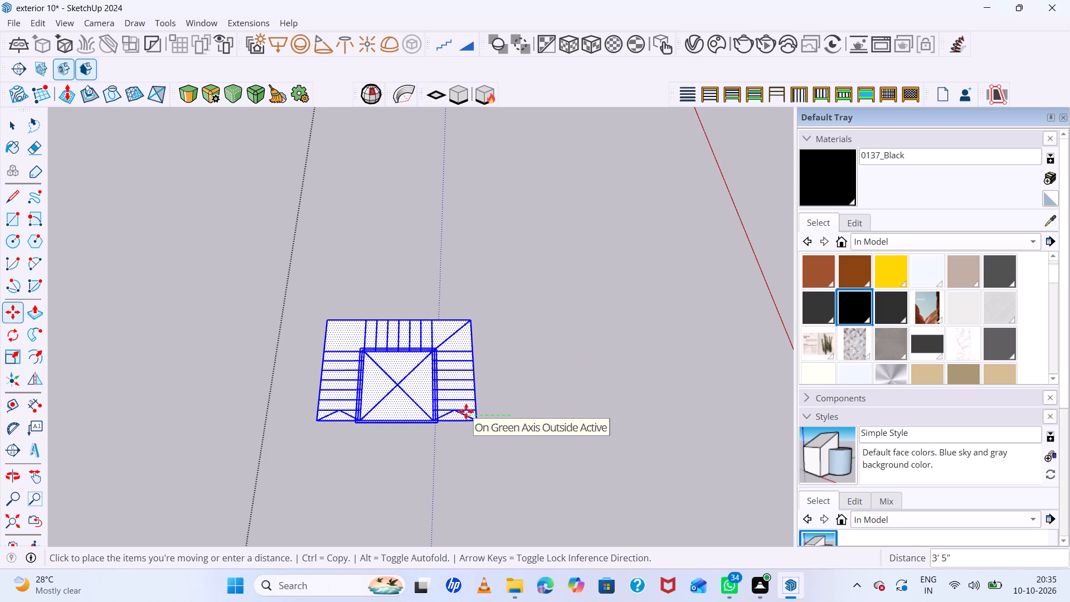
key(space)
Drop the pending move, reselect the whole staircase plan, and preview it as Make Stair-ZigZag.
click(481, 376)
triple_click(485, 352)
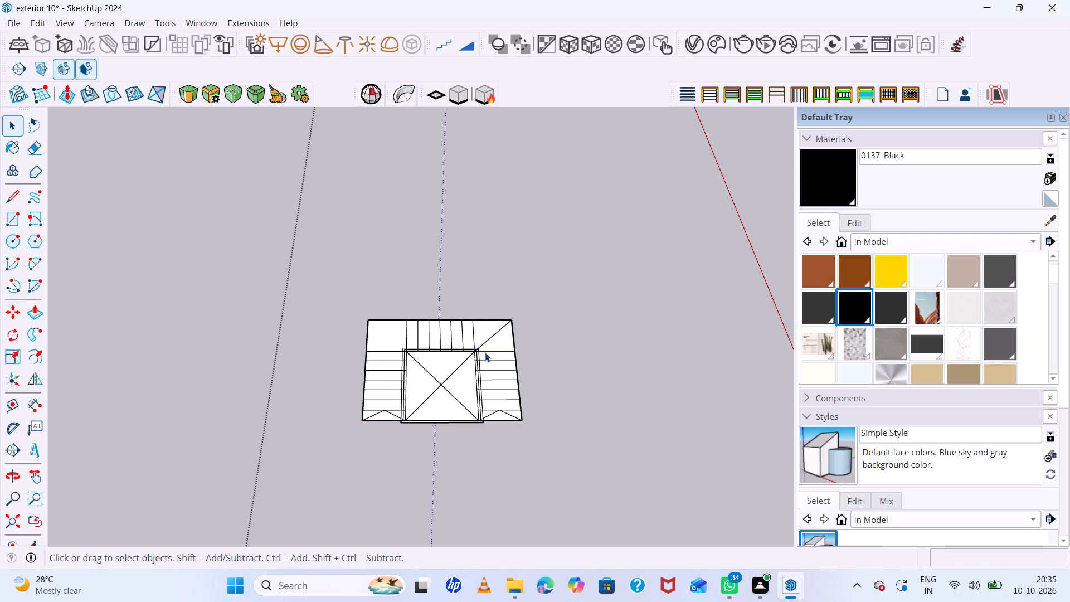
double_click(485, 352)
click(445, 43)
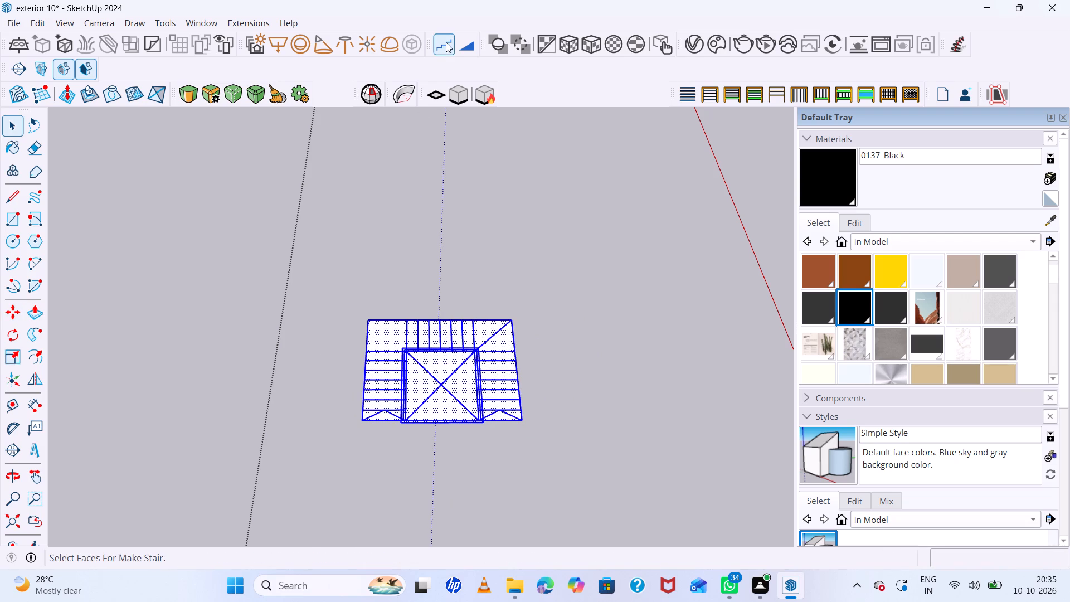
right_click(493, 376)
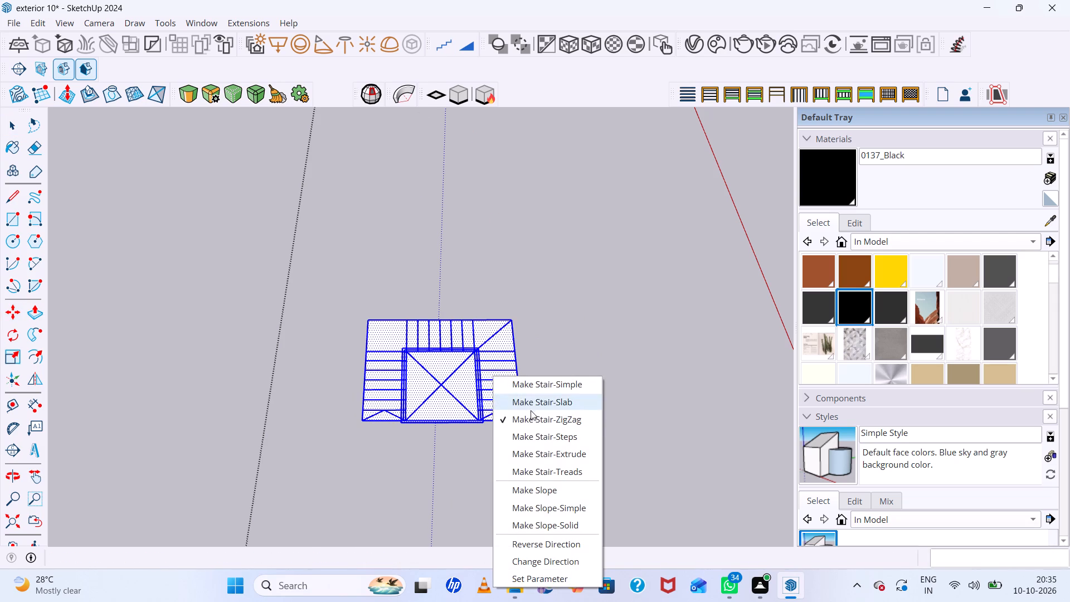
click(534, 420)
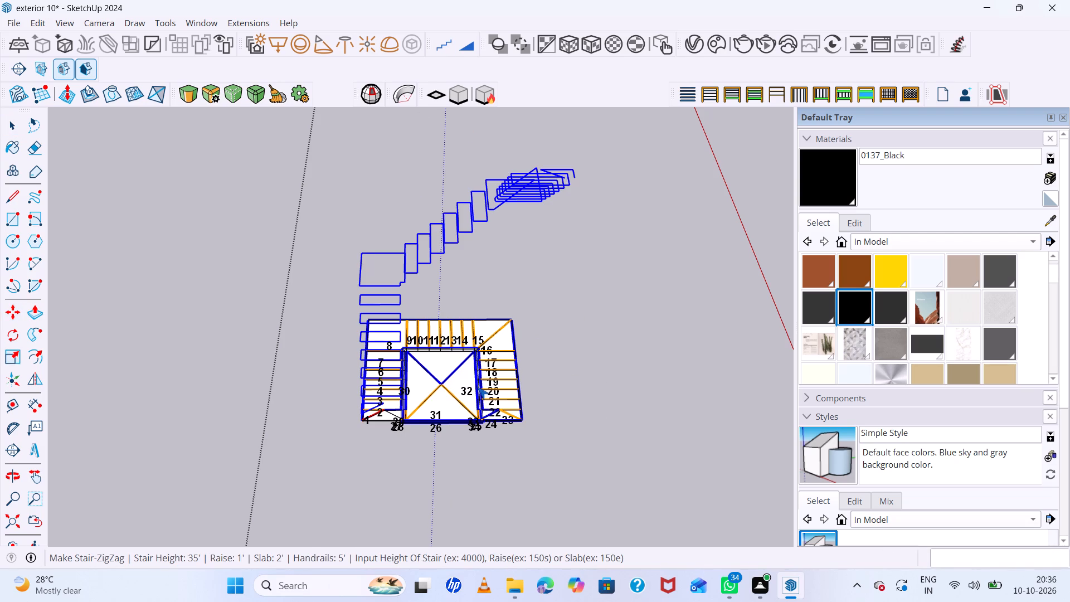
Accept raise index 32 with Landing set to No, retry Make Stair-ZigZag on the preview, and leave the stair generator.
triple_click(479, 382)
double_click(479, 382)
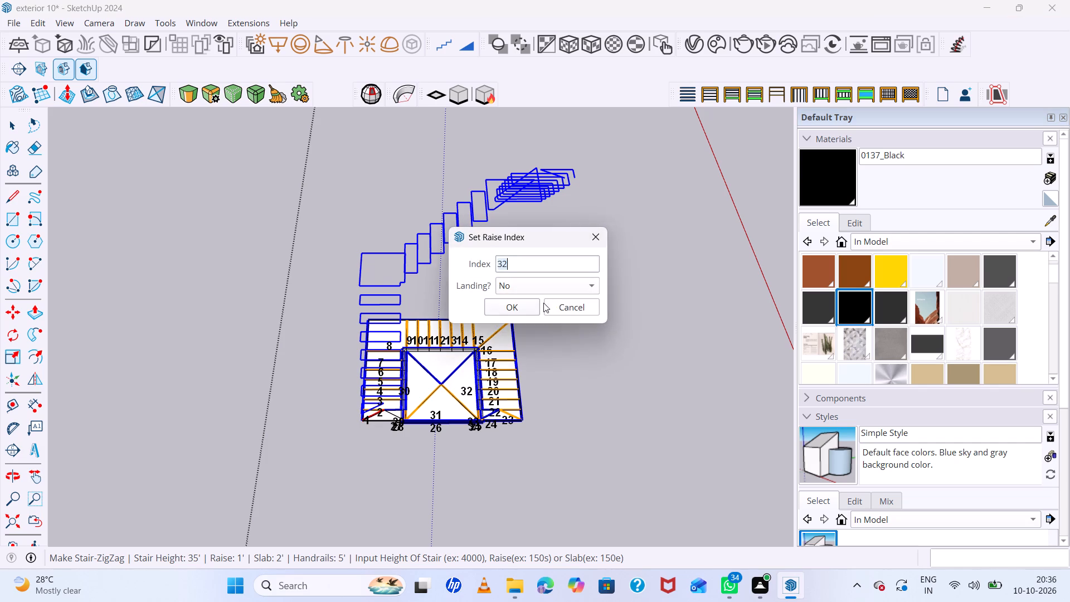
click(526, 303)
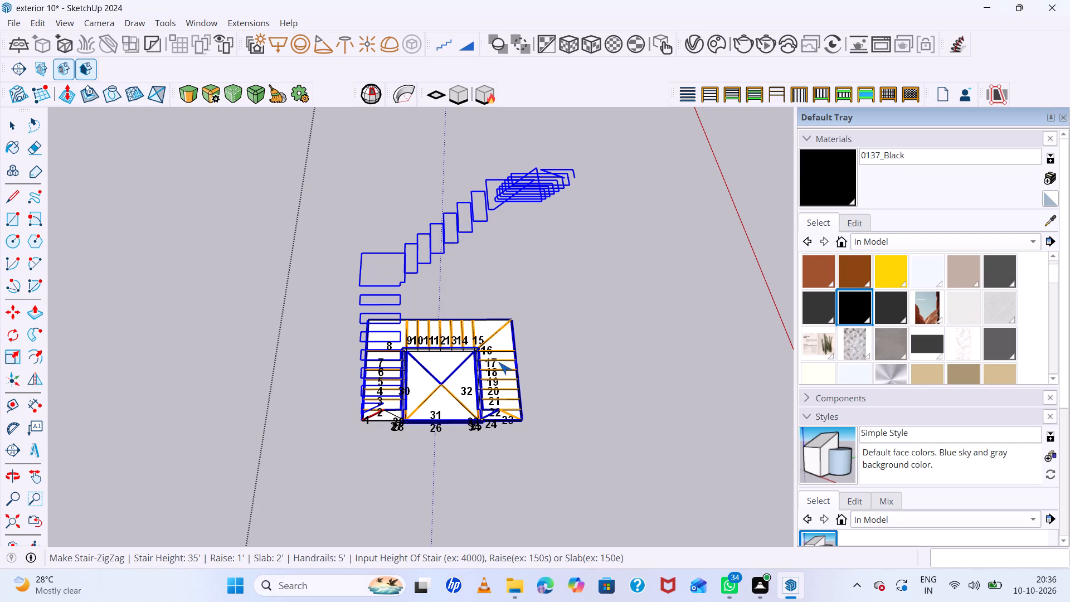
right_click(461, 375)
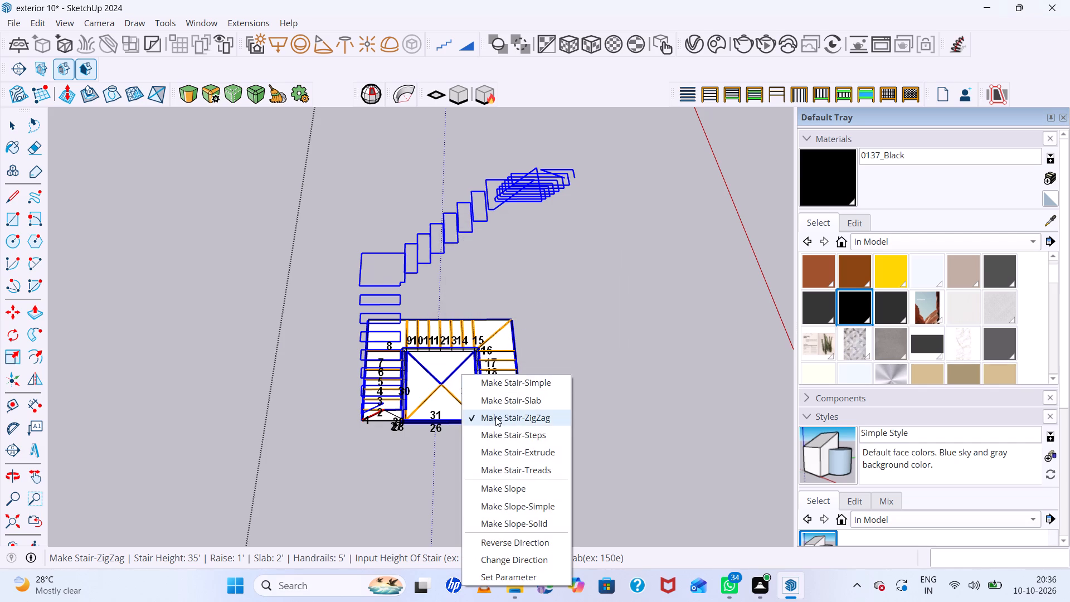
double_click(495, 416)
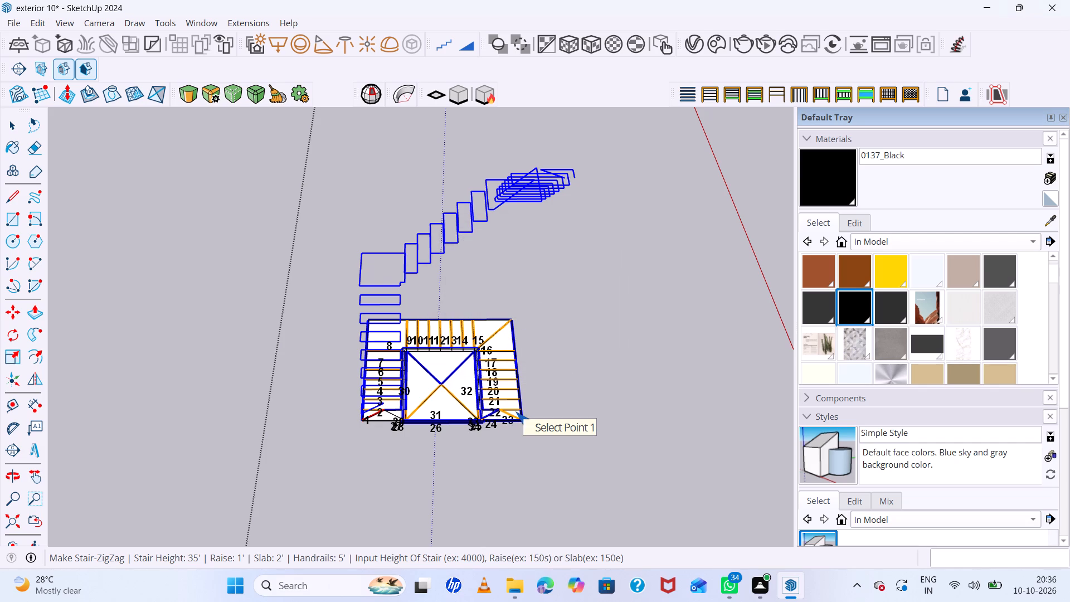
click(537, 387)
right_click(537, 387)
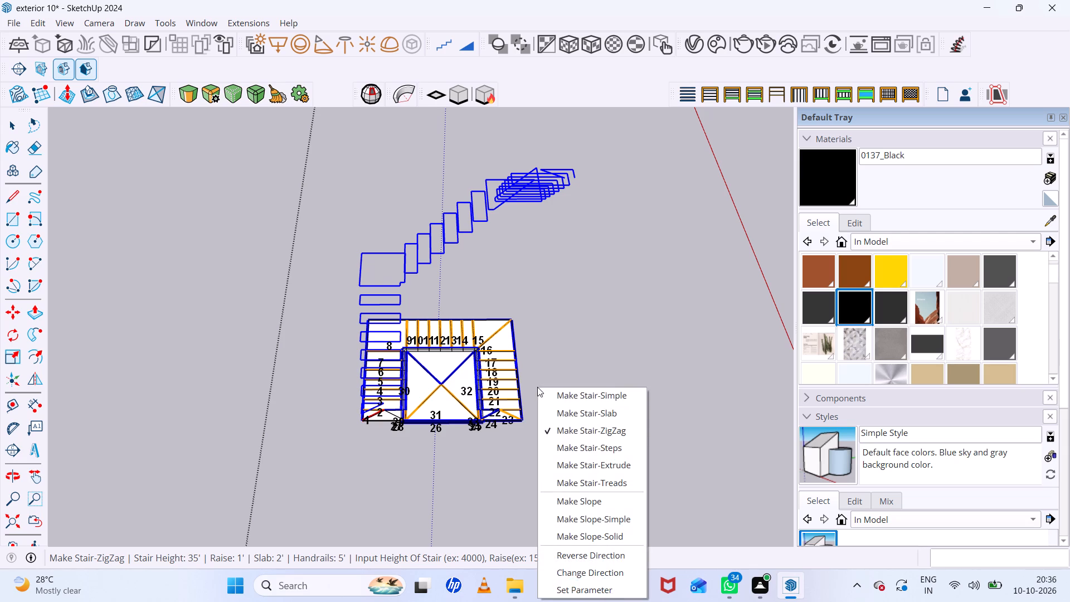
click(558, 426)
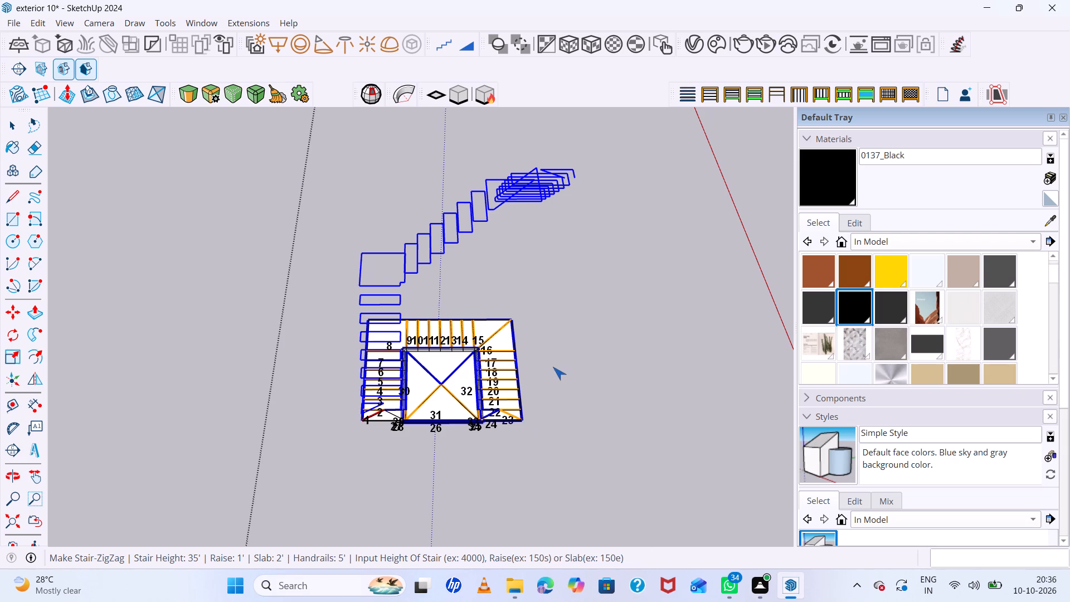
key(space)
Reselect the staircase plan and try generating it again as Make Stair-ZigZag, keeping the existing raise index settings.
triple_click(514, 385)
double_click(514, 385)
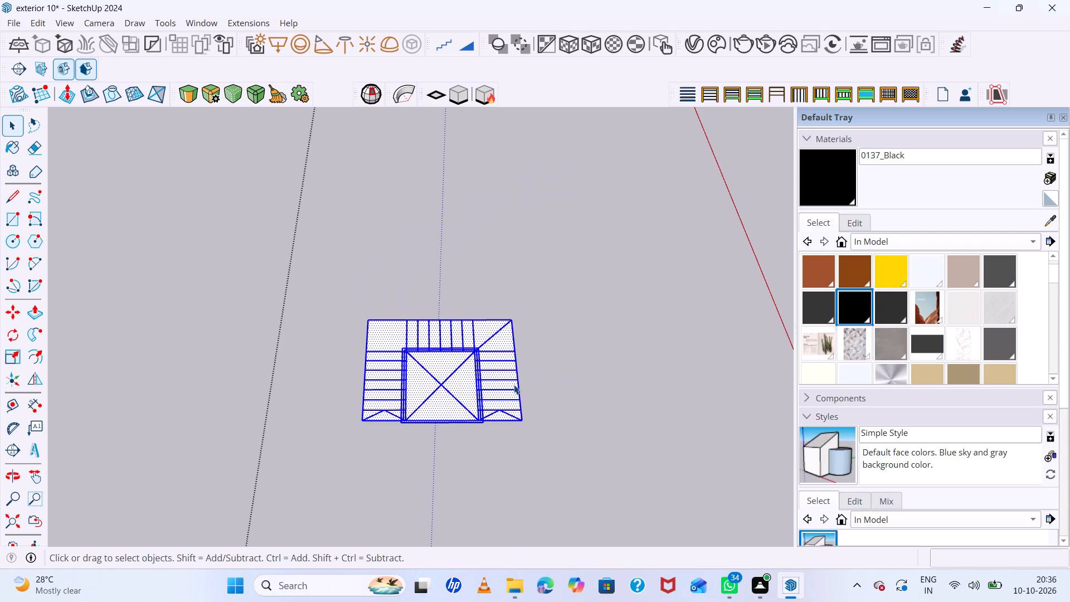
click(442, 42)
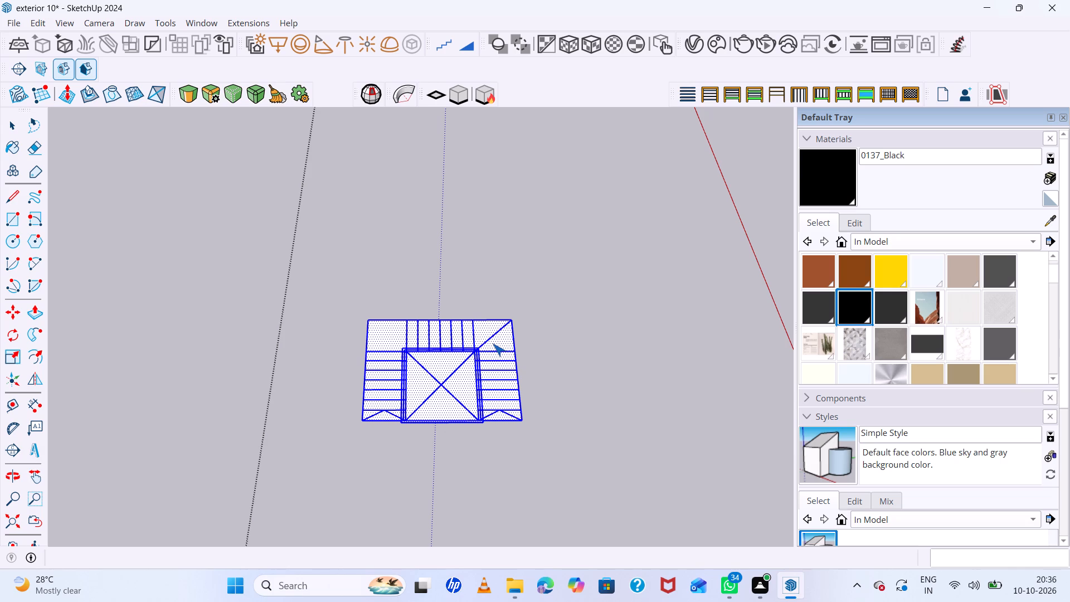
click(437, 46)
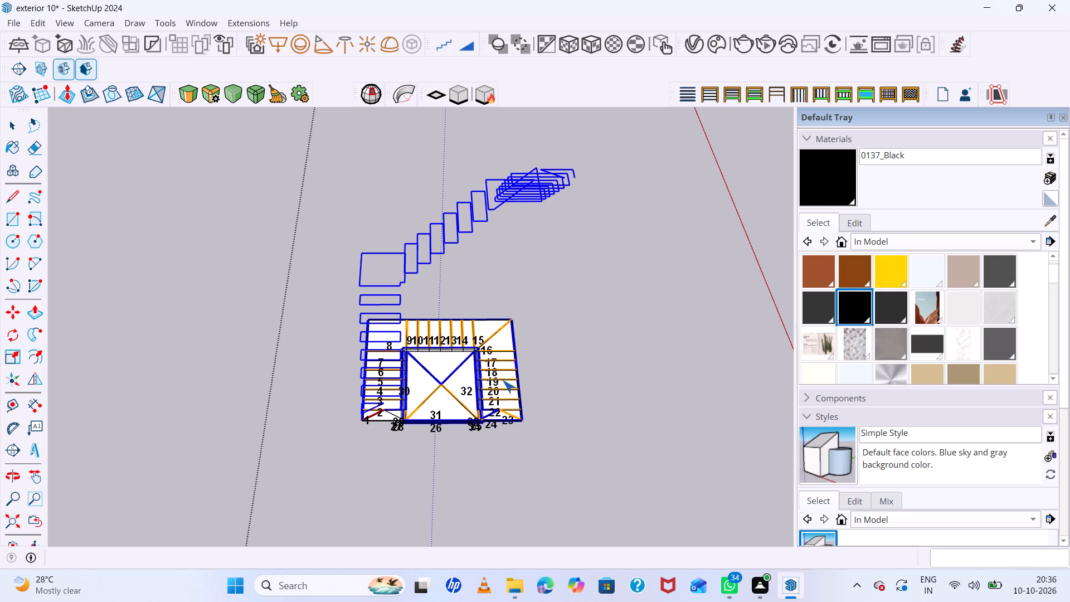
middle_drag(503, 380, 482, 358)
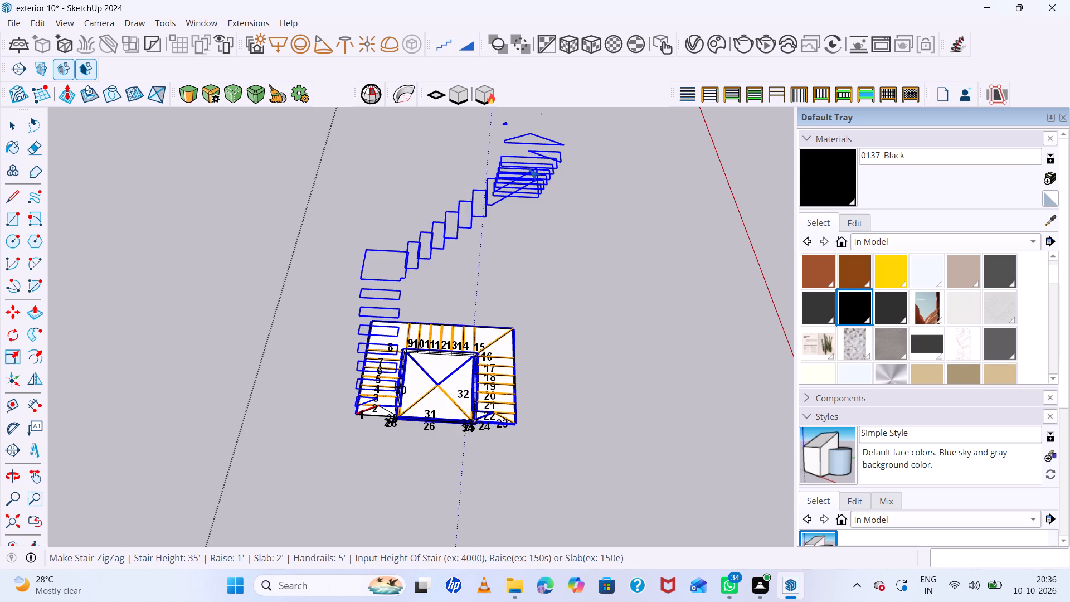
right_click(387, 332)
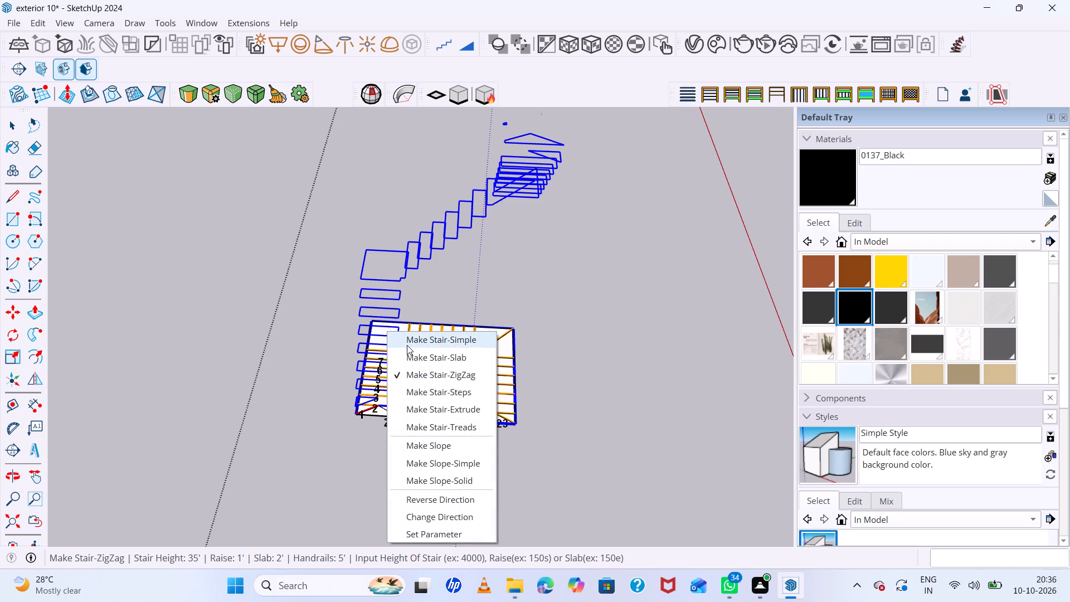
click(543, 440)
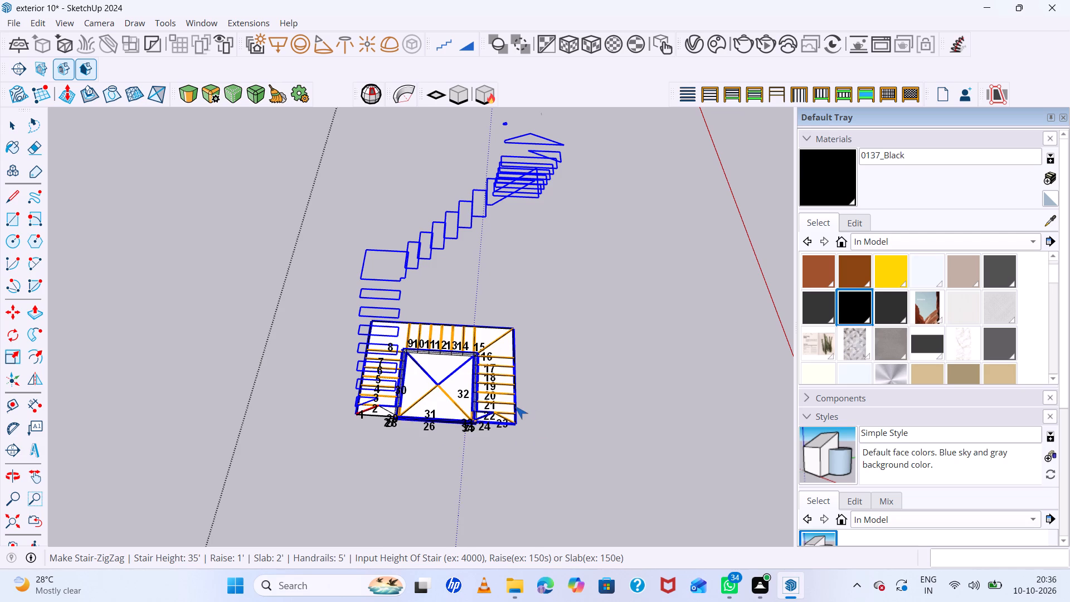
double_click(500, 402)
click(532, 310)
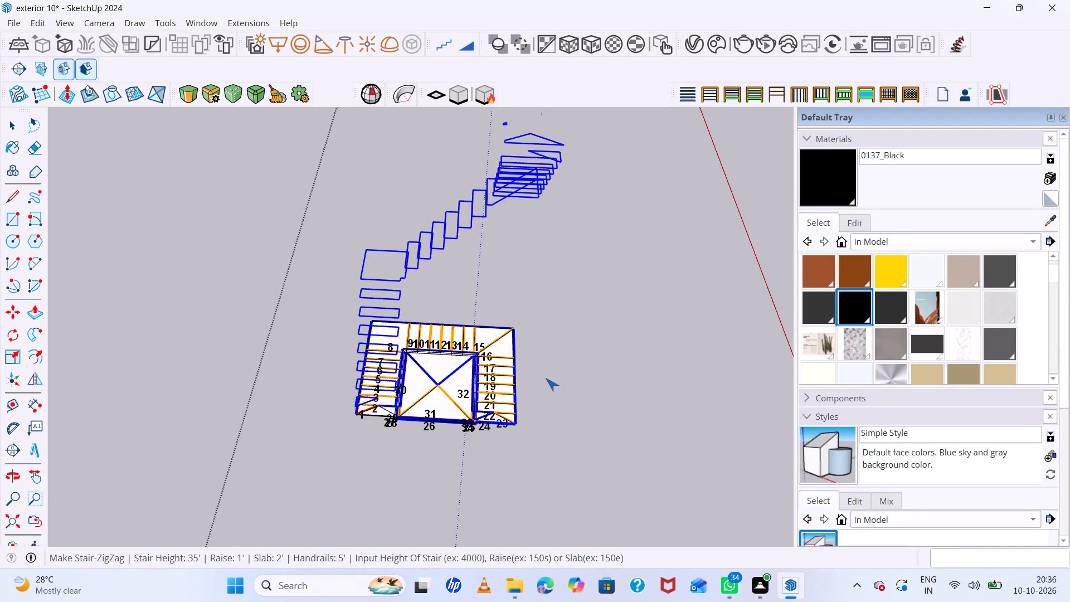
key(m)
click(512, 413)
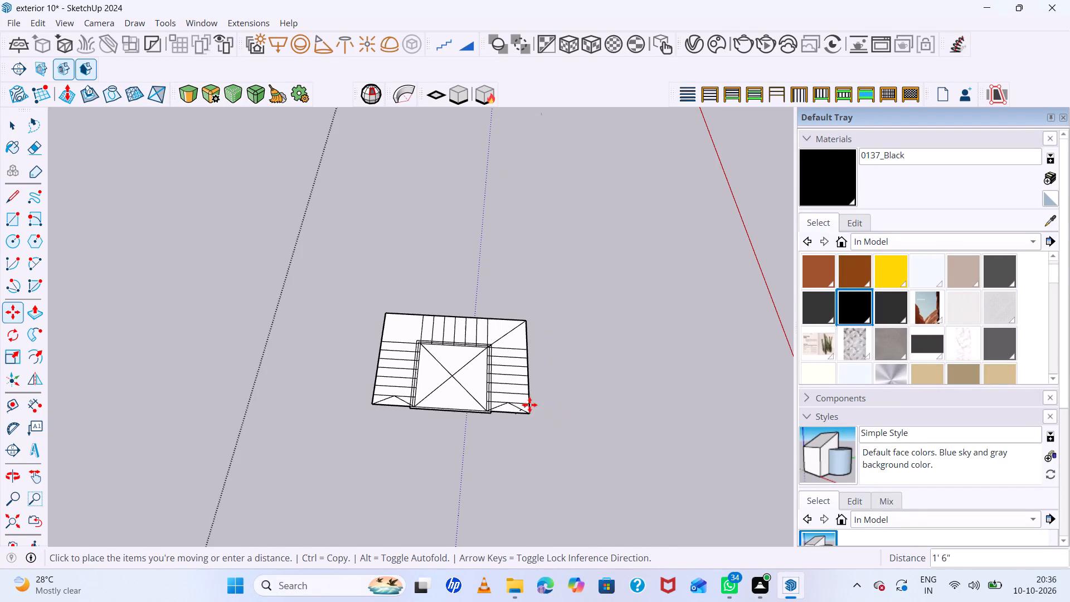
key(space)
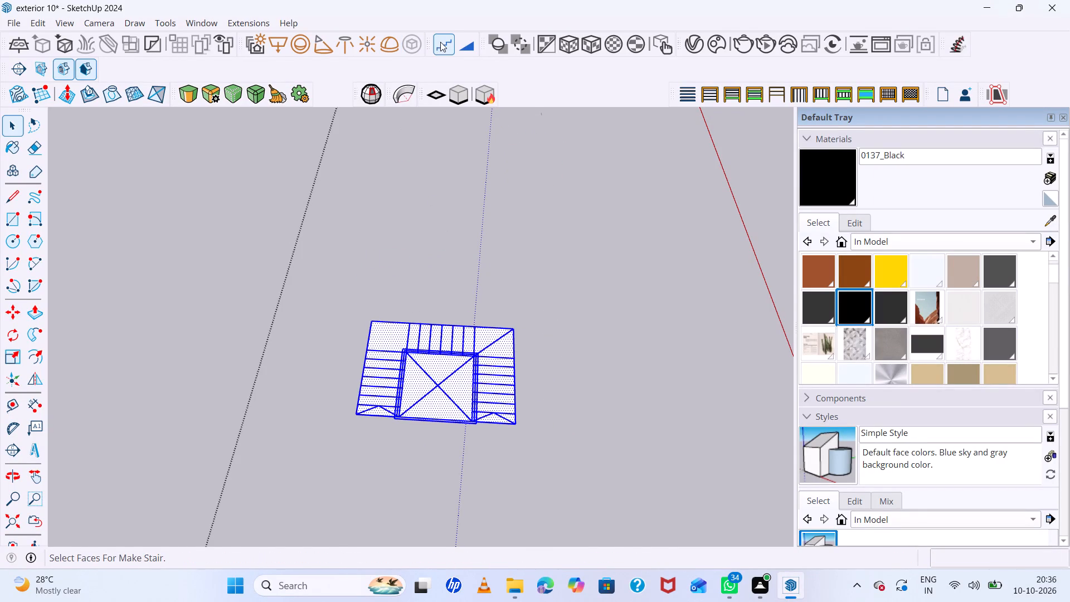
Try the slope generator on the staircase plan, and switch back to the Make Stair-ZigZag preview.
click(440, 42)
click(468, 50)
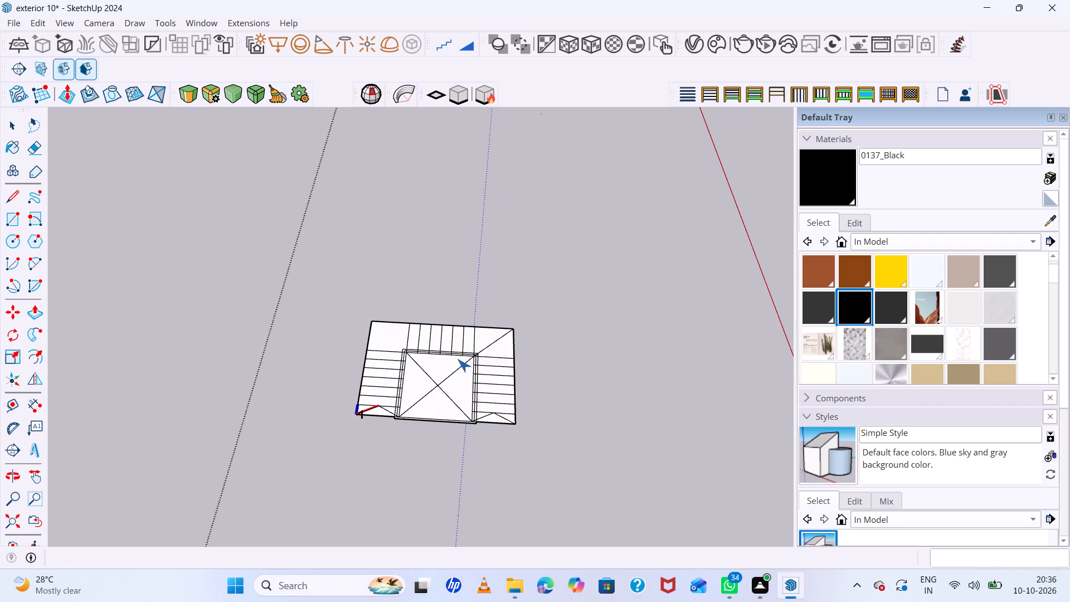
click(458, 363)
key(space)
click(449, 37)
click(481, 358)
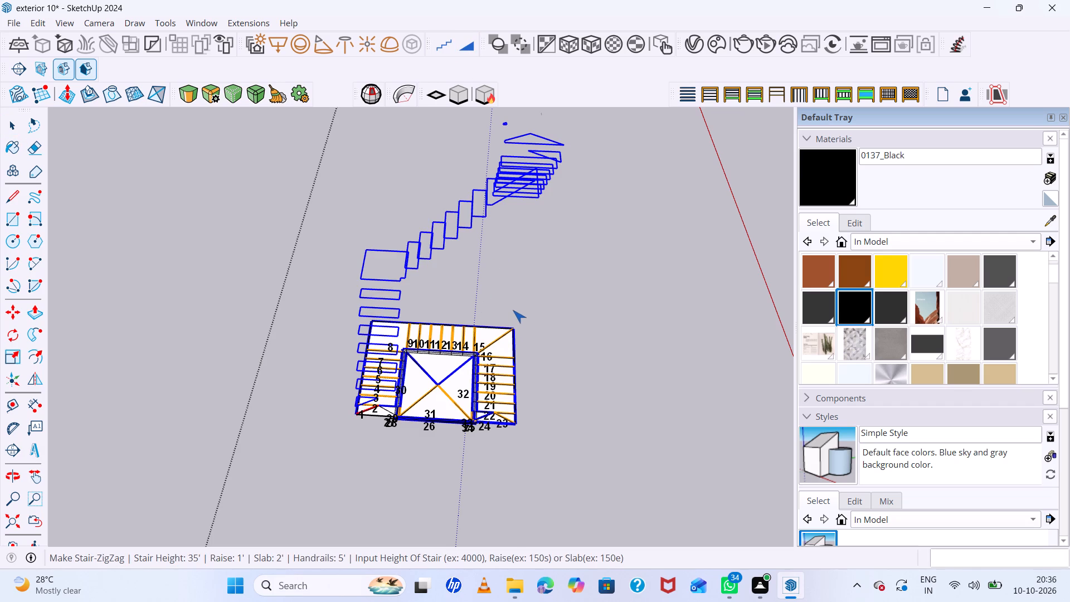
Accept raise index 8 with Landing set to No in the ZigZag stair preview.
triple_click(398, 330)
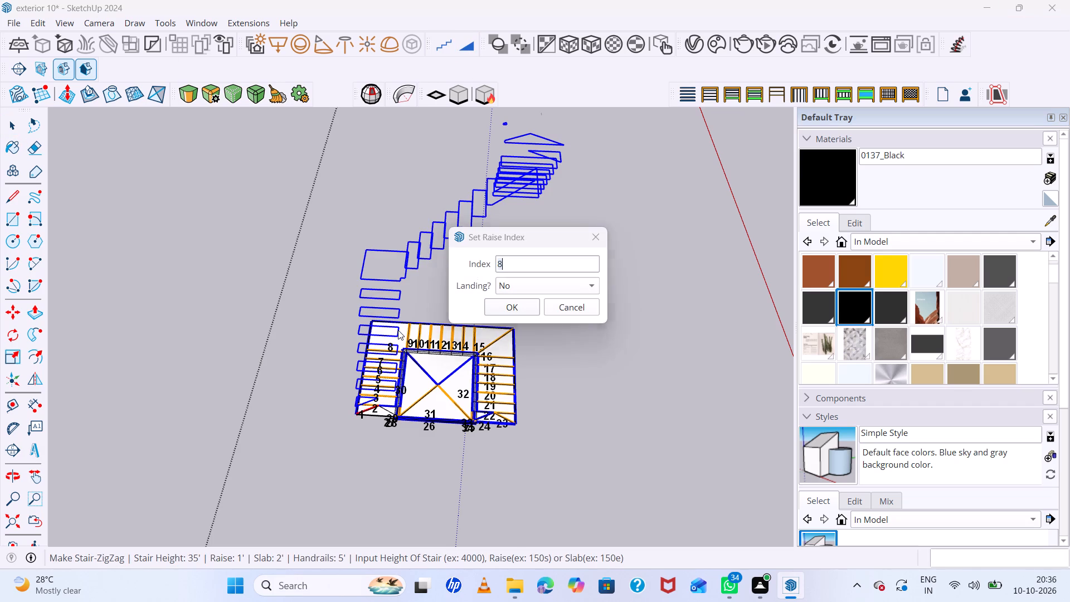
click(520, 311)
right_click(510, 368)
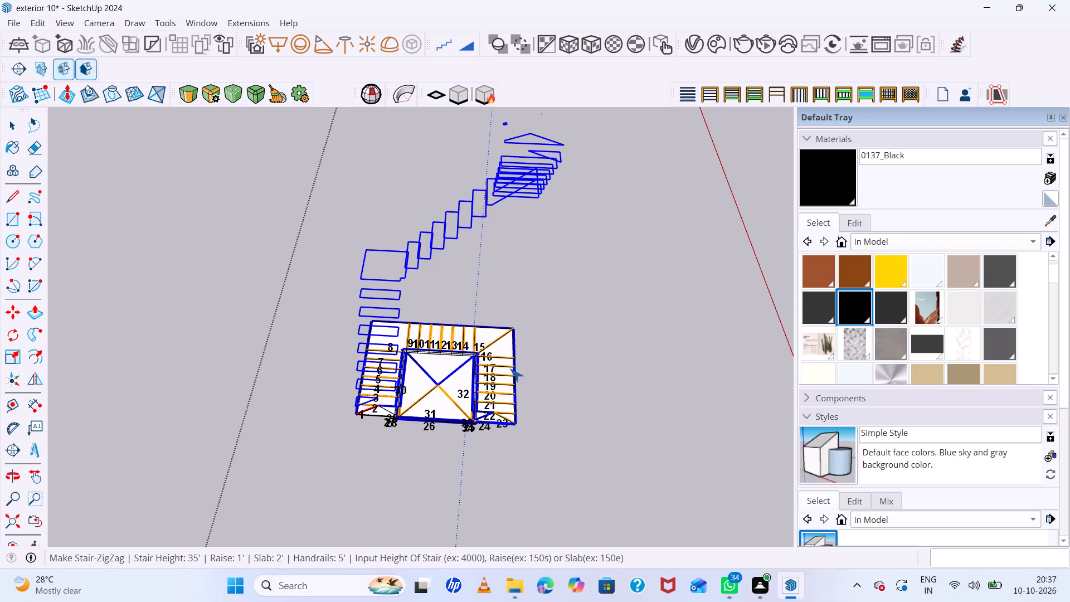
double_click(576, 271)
Examine the numbered faces of the staircase preview around the central well and flights, and leave the stair generator.
scroll(481, 430, up, 3)
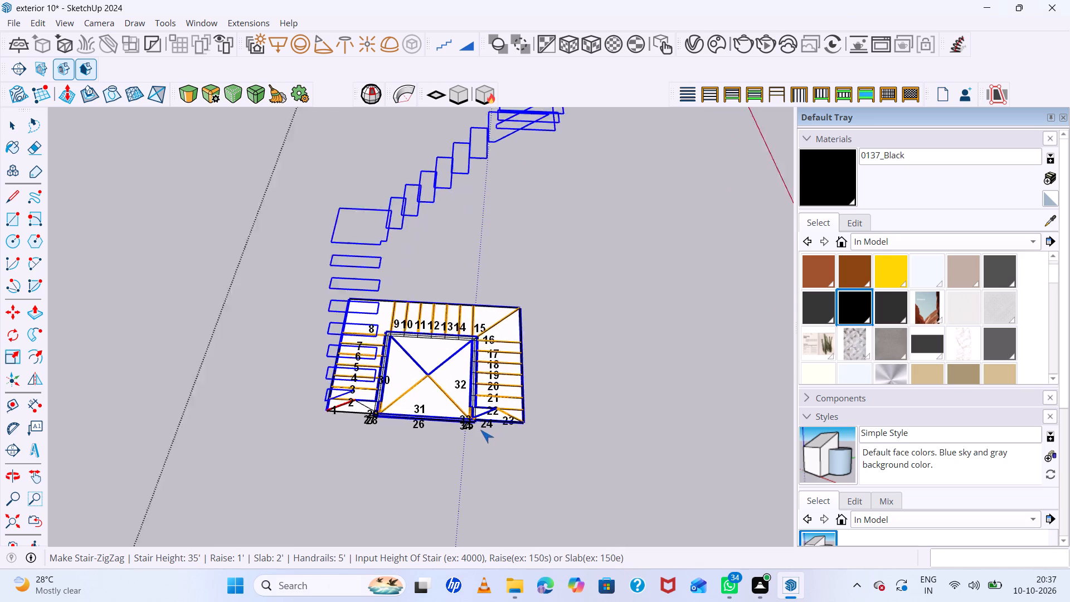
scroll(480, 430, up, 20)
scroll(480, 430, up, 2)
scroll(487, 401, down, 8)
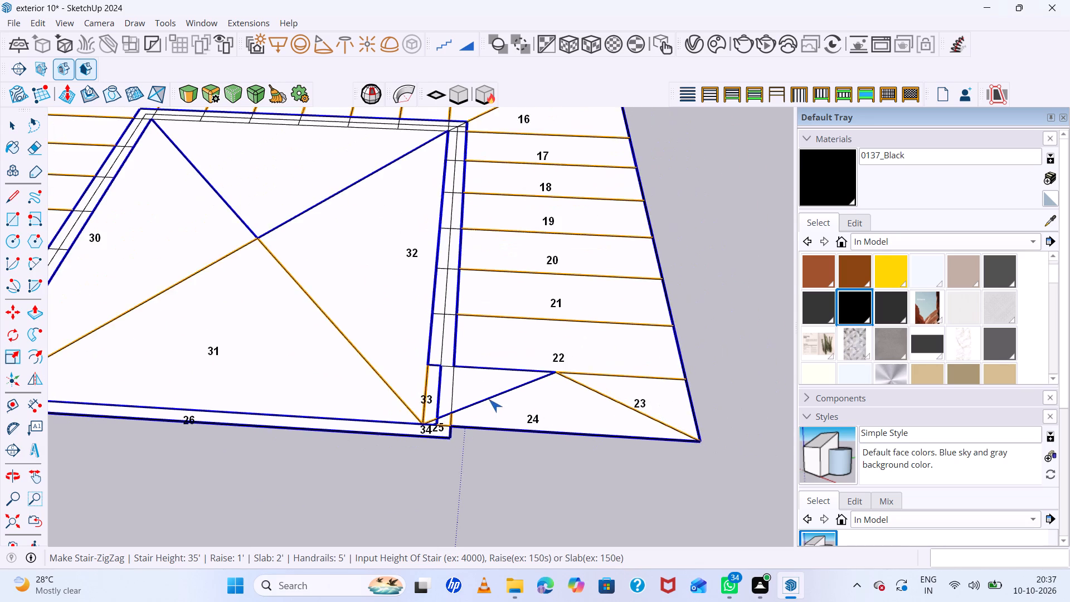
scroll(489, 399, down, 11)
scroll(536, 396, up, 1)
middle_drag(536, 396, 341, 321)
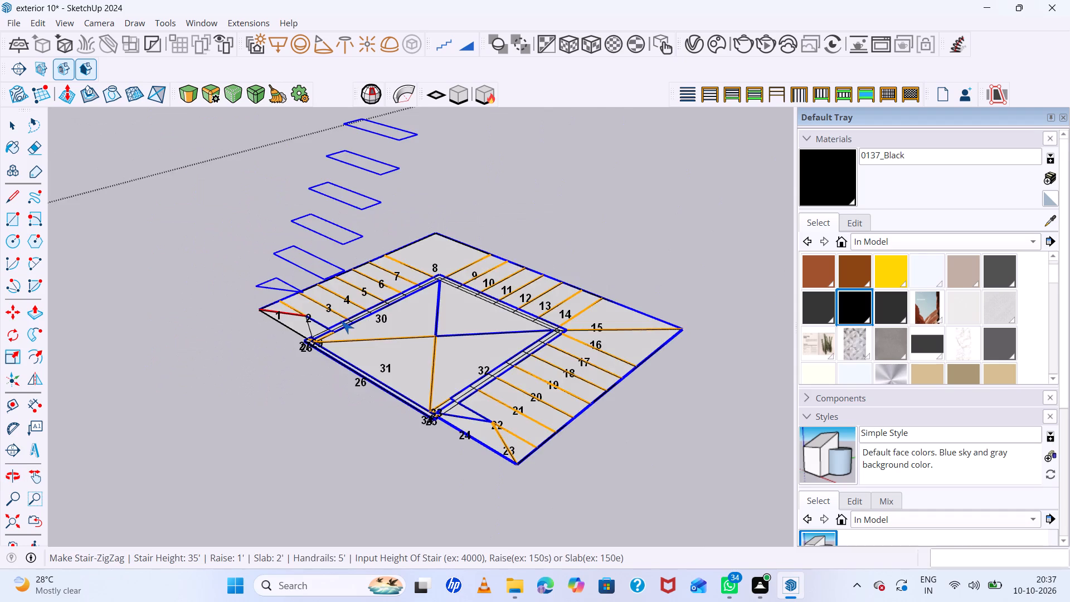
scroll(341, 321, down, 14)
scroll(384, 333, up, 5)
scroll(386, 334, down, 4)
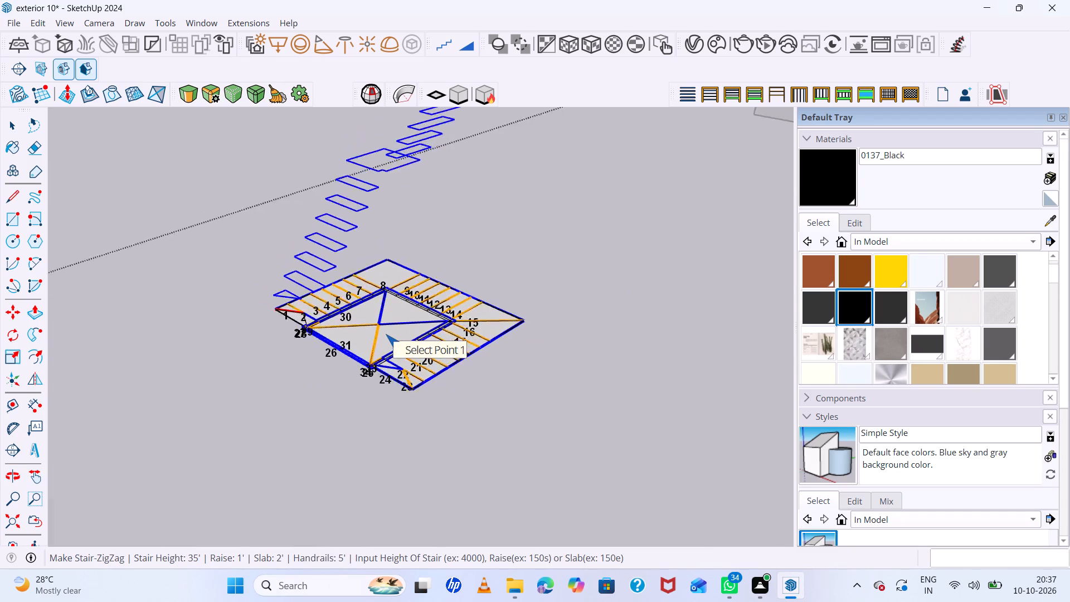
scroll(386, 334, down, 2)
scroll(386, 334, up, 19)
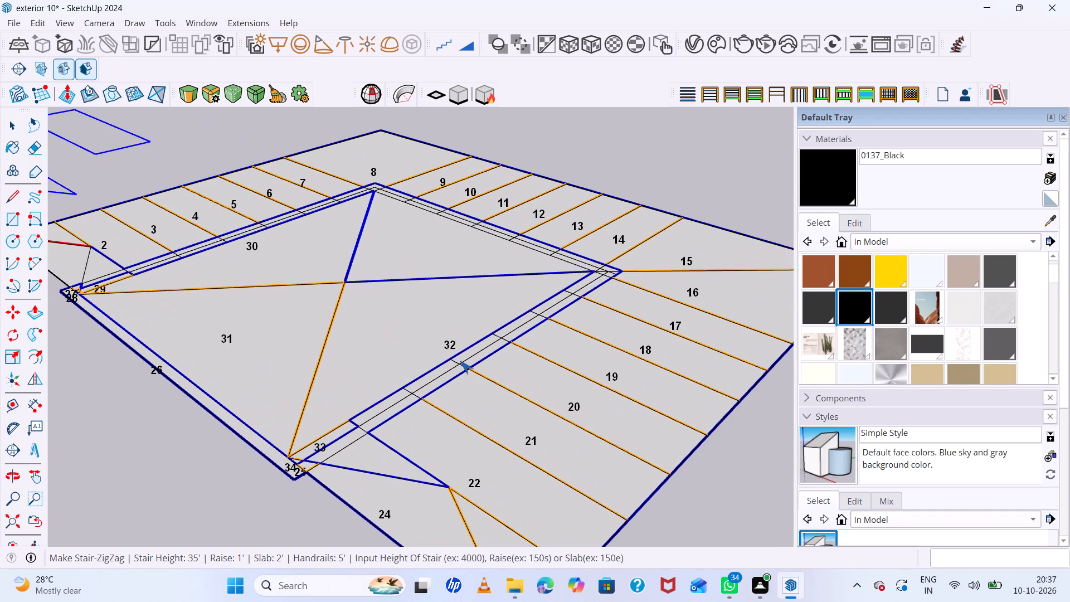
key(space)
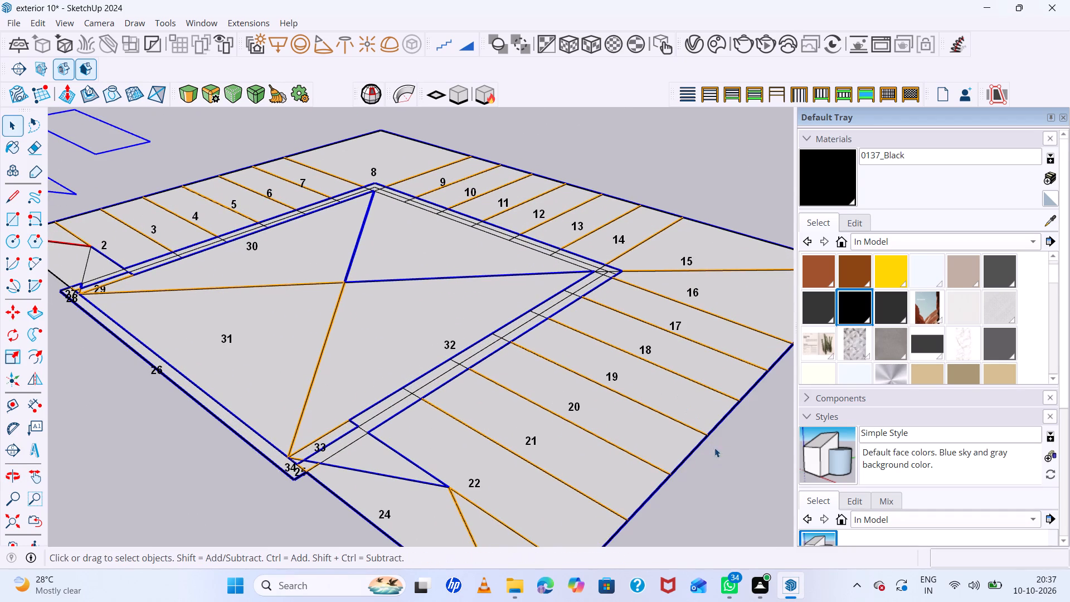
click(731, 460)
Erase the middle line segments of the narrow strip between the central well and the flight of treads numbered 16 to 22.
scroll(211, 414, up, 4)
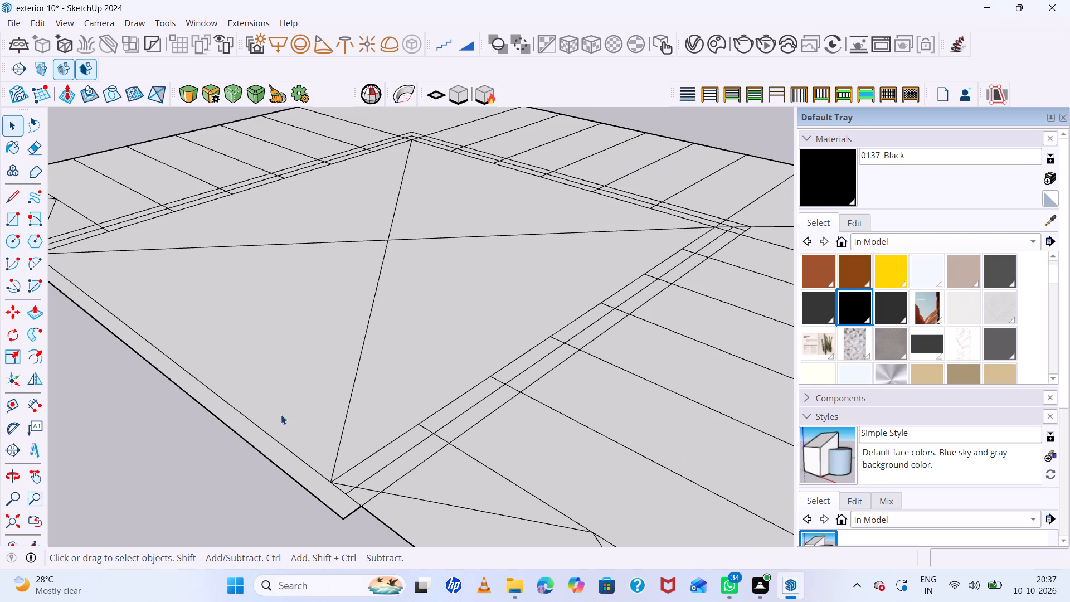
key(e)
click(391, 462)
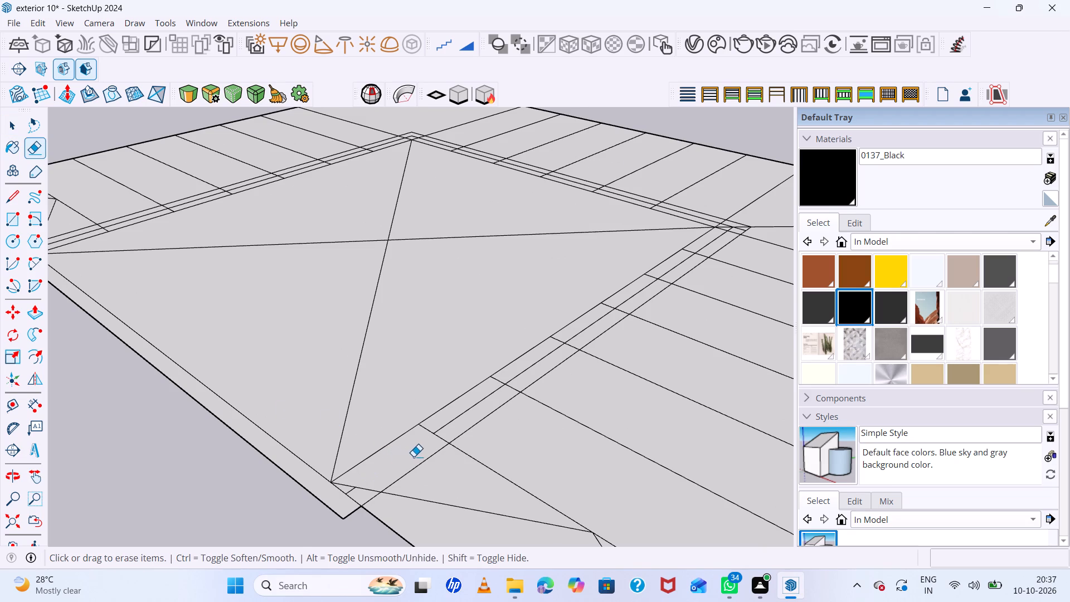
click(349, 492)
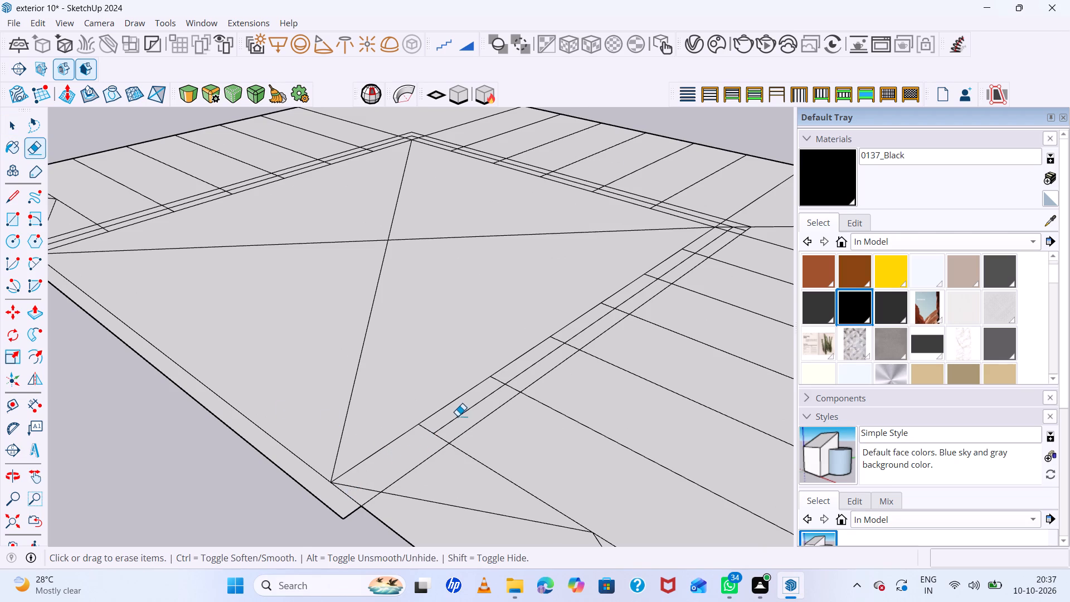
click(458, 415)
click(524, 372)
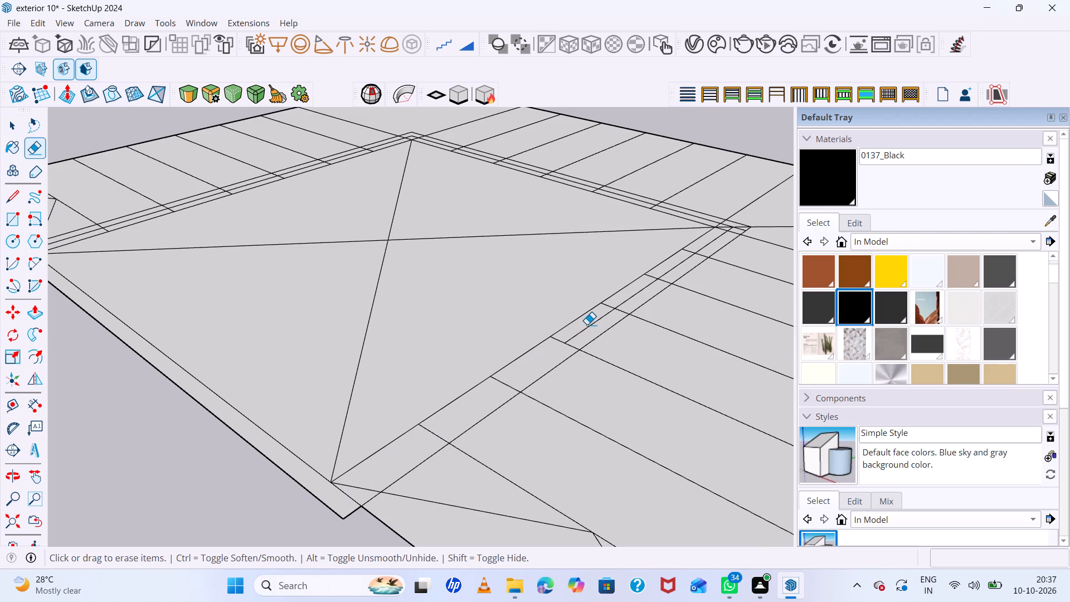
click(587, 324)
click(586, 328)
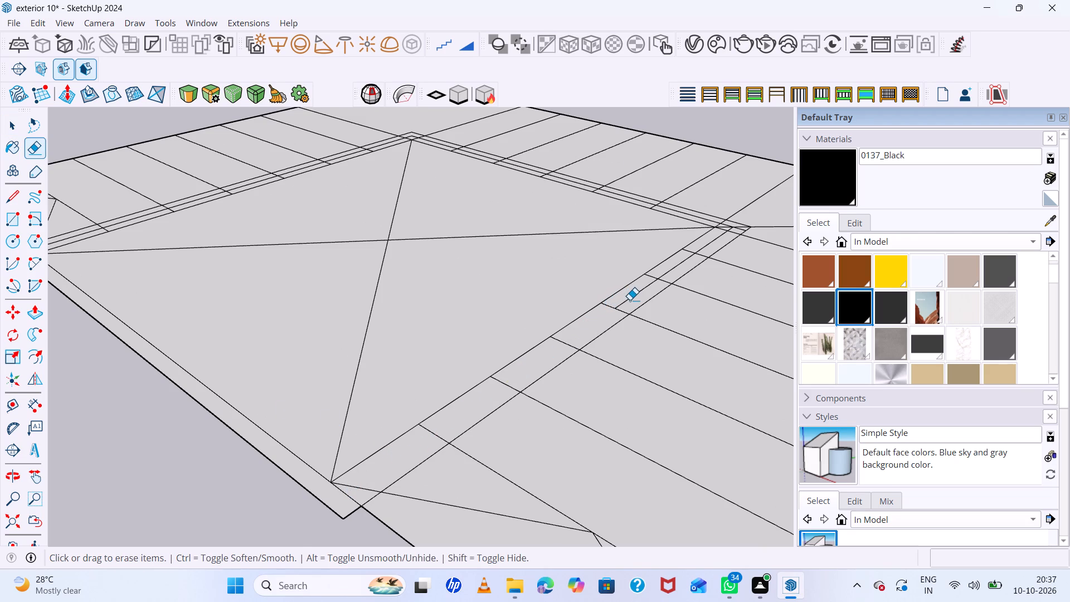
click(630, 300)
scroll(526, 326, down, 12)
scroll(596, 280, up, 11)
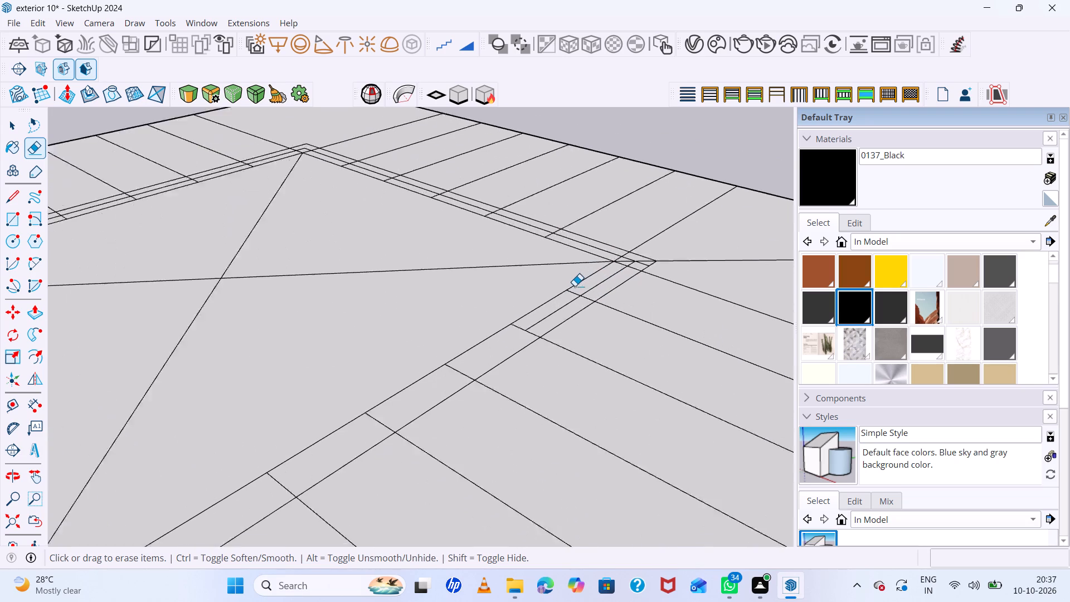
click(551, 322)
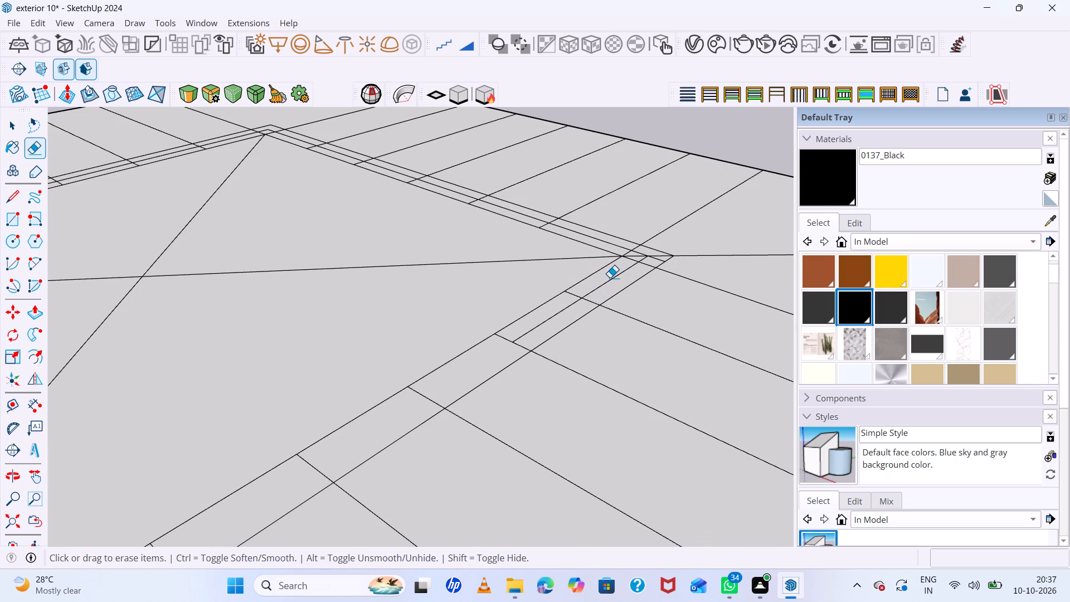
click(610, 278)
click(553, 315)
Erase the short leftover middle-line segments where the strips meet at the well corner between treads 14 and 16.
scroll(635, 256, up, 5)
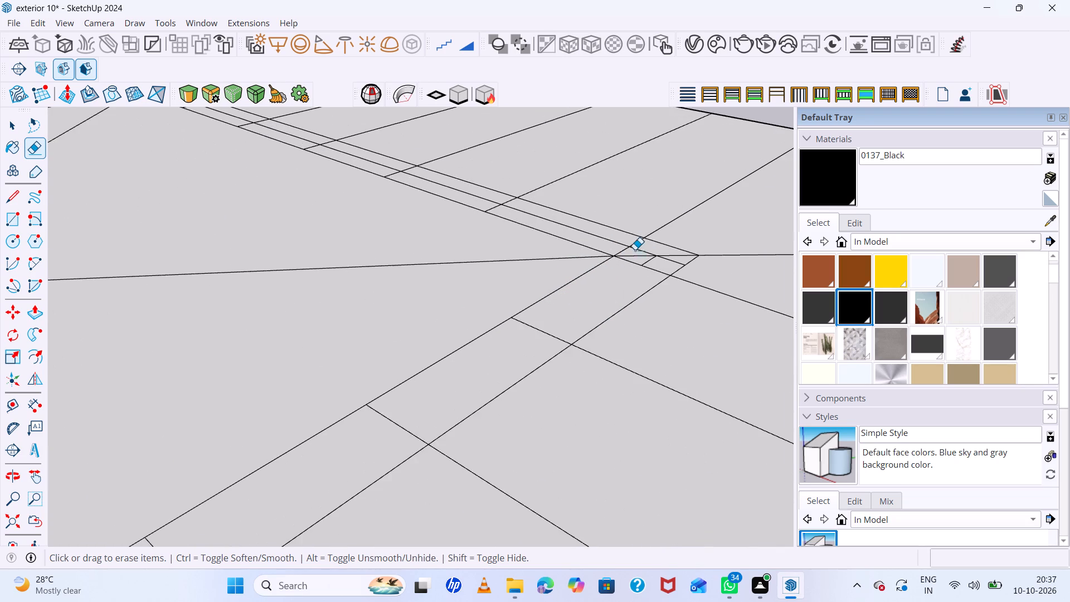
scroll(639, 244, up, 10)
click(660, 281)
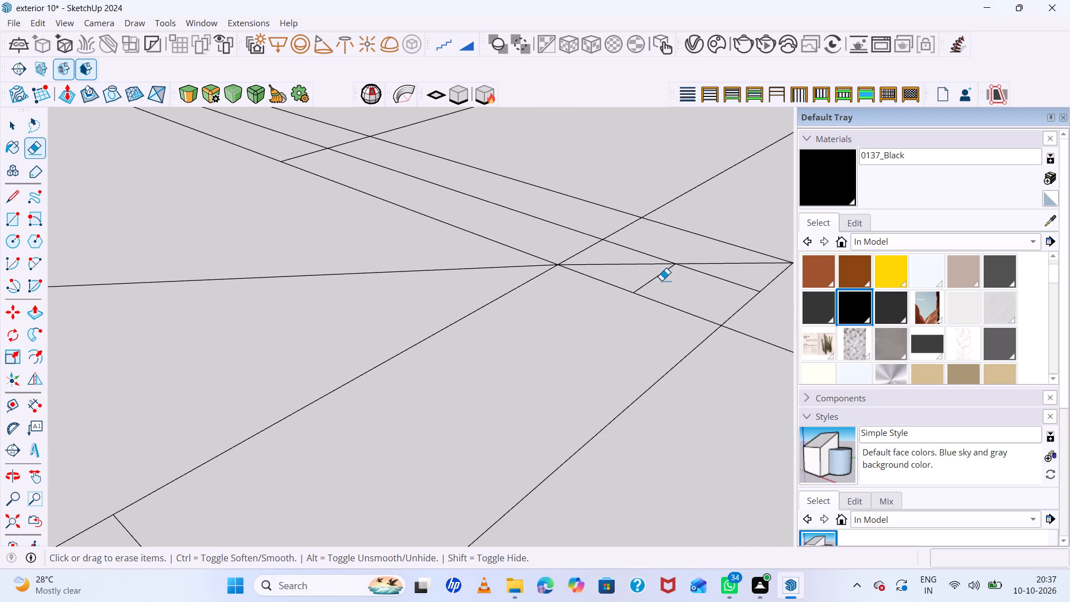
click(659, 271)
click(702, 273)
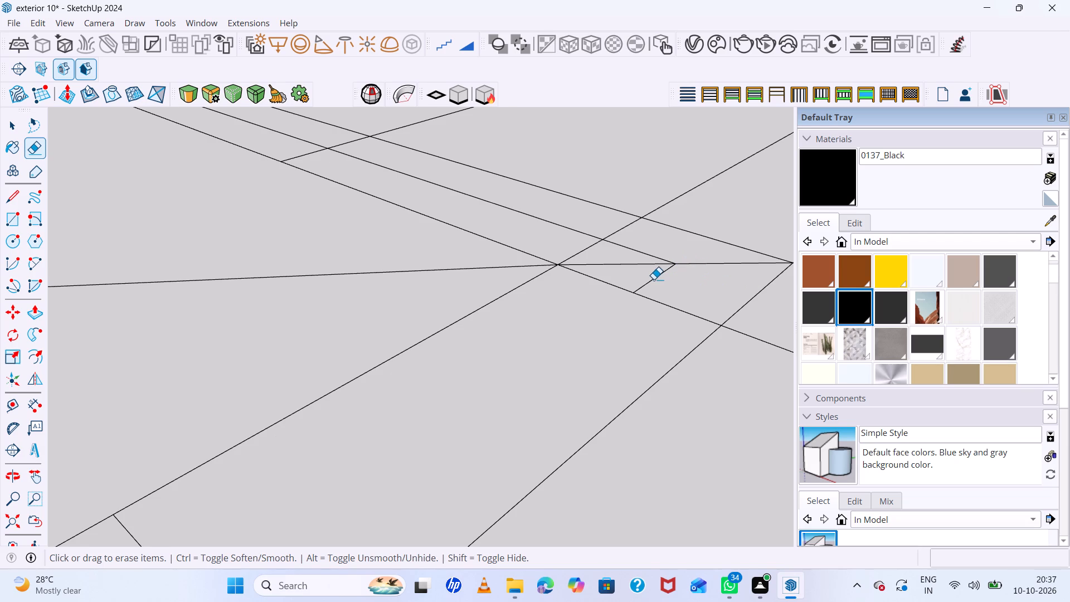
click(654, 279)
drag(650, 243, 640, 249)
click(634, 251)
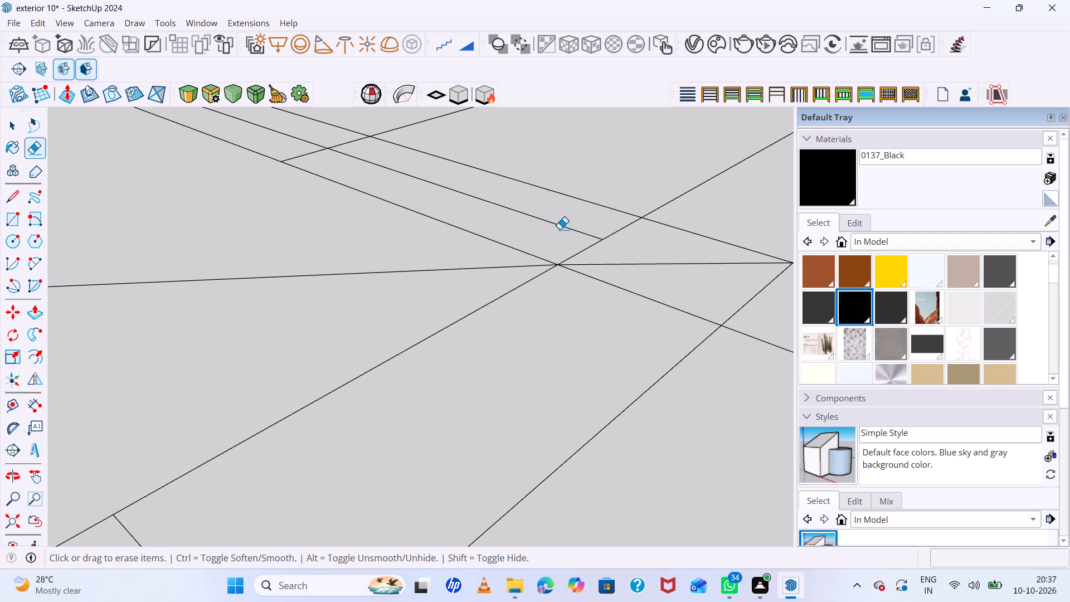
Erase the strip's middle line beside the adjoining flight, starting at tread 14 and working toward tread 9.
click(560, 229)
click(560, 223)
scroll(577, 241, down, 6)
click(573, 234)
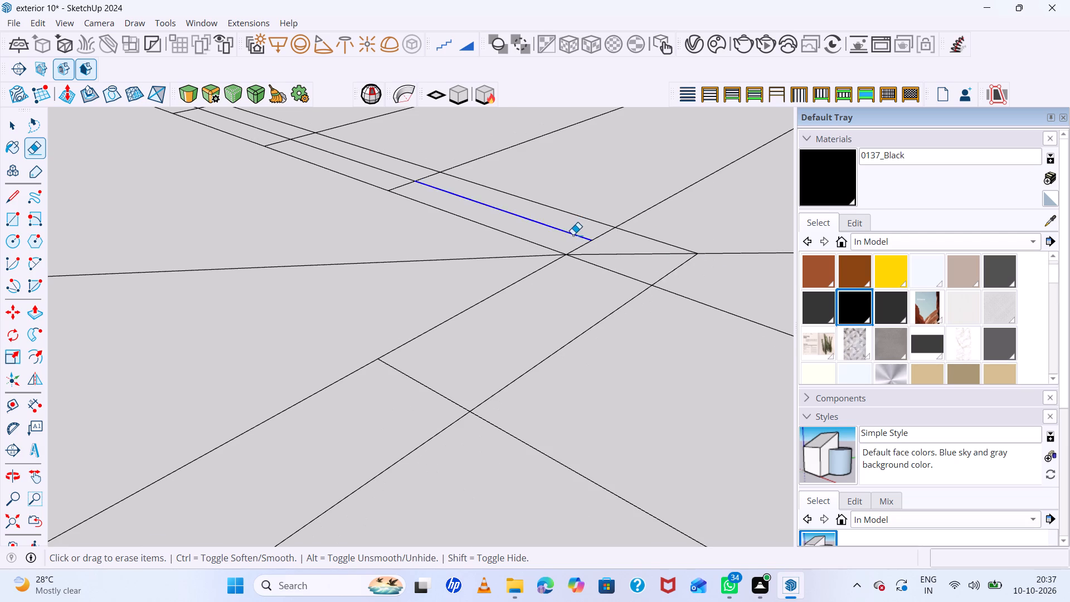
scroll(565, 251, down, 7)
scroll(578, 307, down, 6)
scroll(476, 202, up, 10)
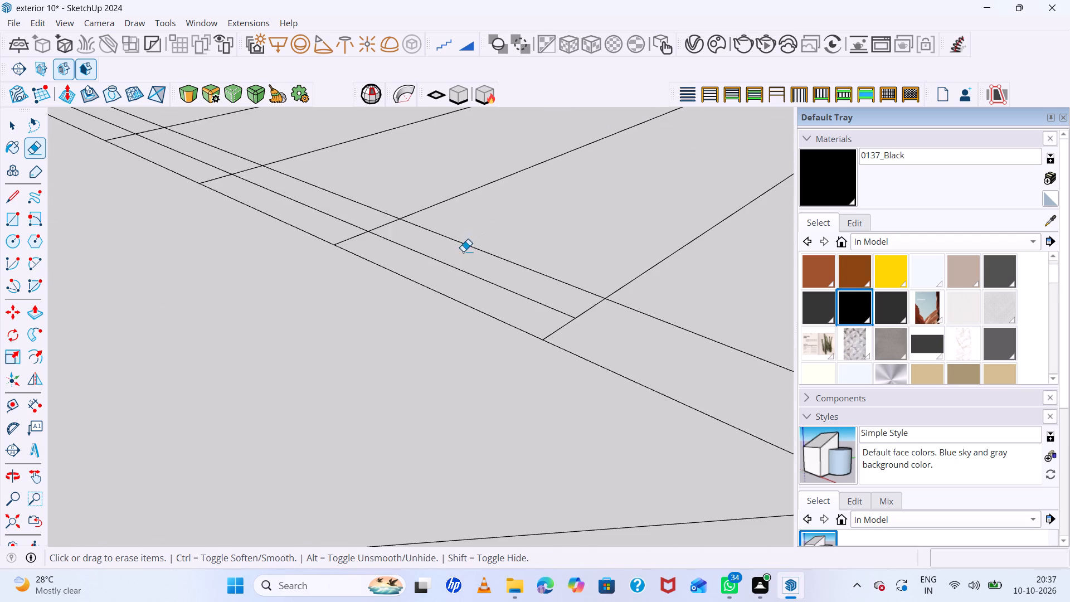
drag(466, 272, 469, 279)
drag(346, 205, 340, 230)
scroll(412, 222, down, 4)
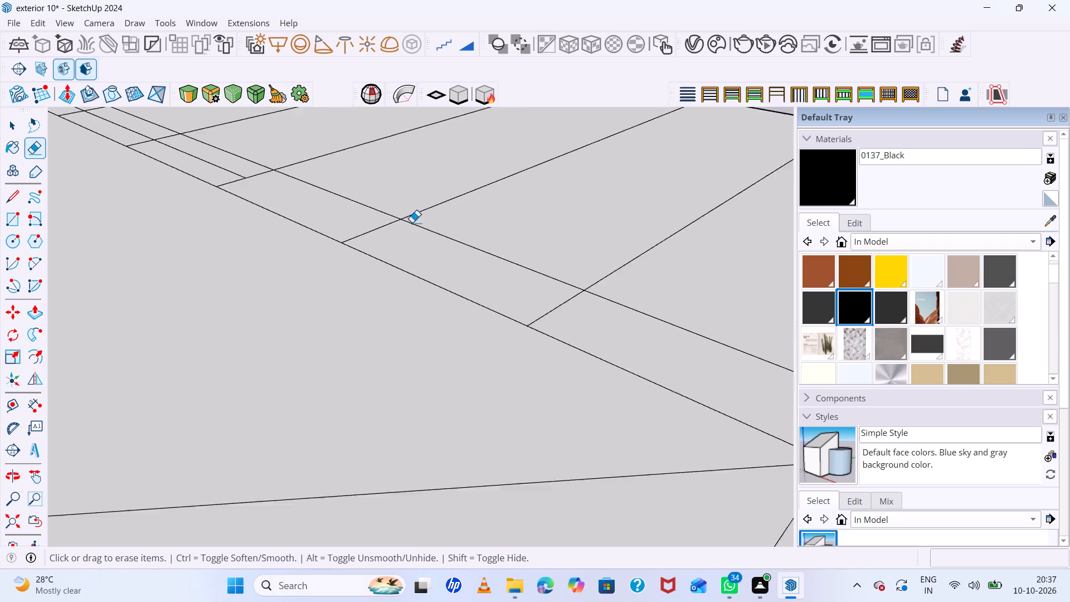
scroll(412, 222, down, 4)
scroll(454, 247, down, 6)
scroll(337, 180, up, 13)
drag(320, 232, 319, 242)
click(319, 242)
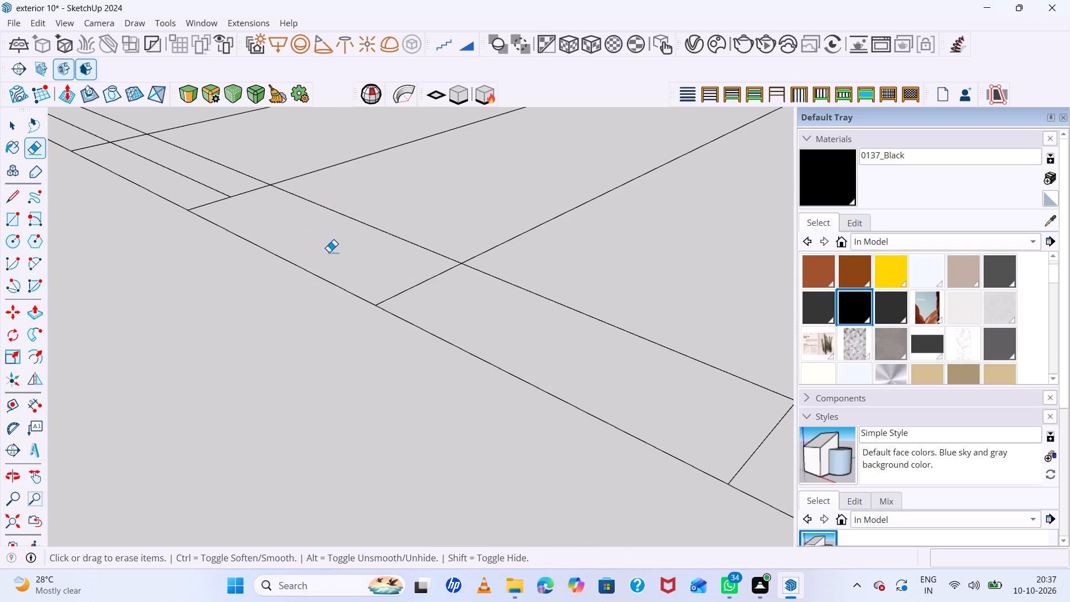
scroll(403, 237, down, 14)
scroll(332, 211, up, 14)
drag(317, 207, 313, 221)
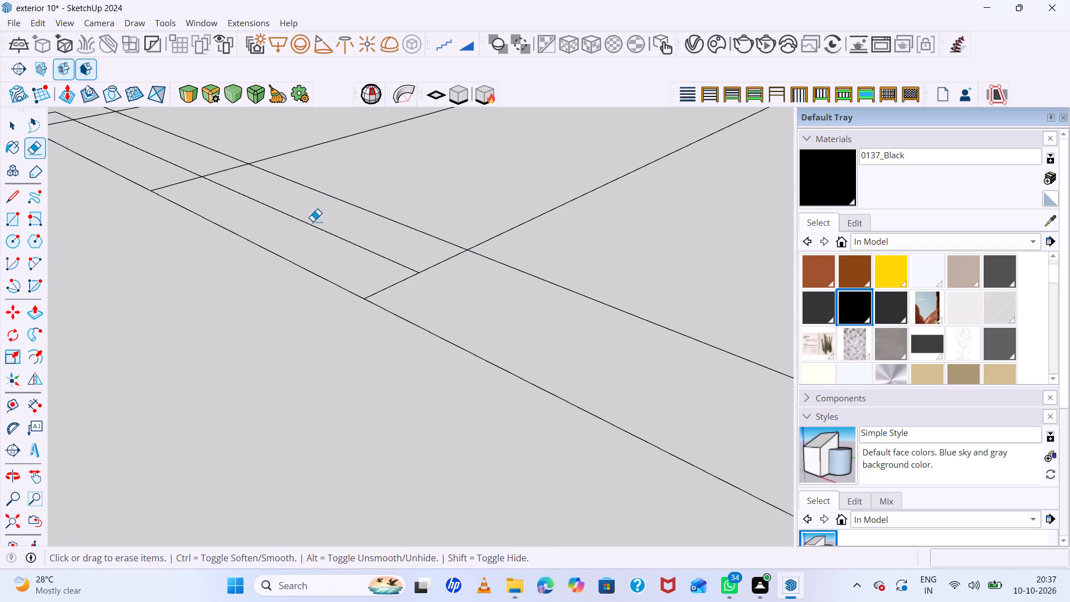
drag(312, 225, 312, 248)
Erase the remaining middle-line segments of that strip up to and around the well corner beside landing 8.
scroll(445, 228, down, 13)
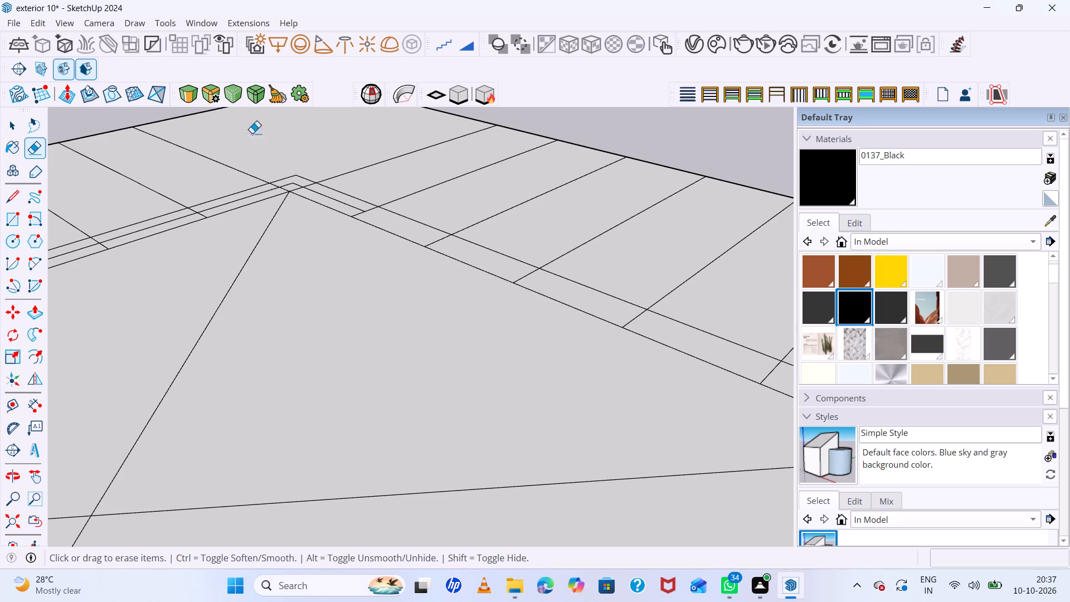
scroll(322, 249, up, 6)
scroll(349, 168, up, 6)
drag(353, 164, 357, 182)
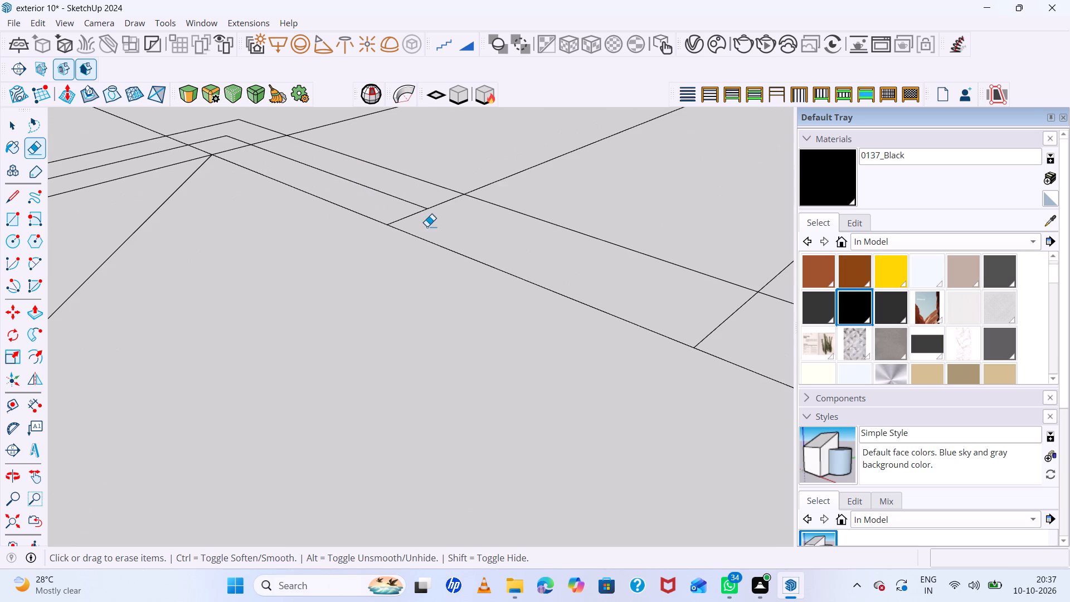
drag(362, 183, 369, 198)
scroll(470, 246, down, 8)
scroll(369, 167, up, 12)
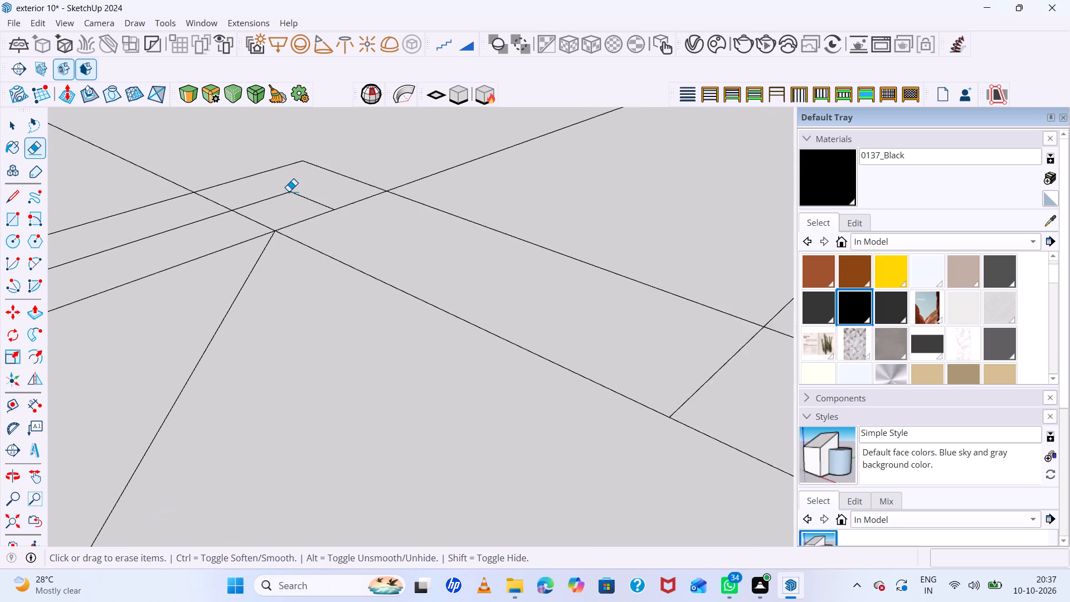
drag(289, 187, 289, 198)
drag(313, 201, 313, 207)
click(312, 207)
Erase the middle line of the third flight's strip, from the landing 8 corner past the first few treads.
scroll(389, 202, down, 6)
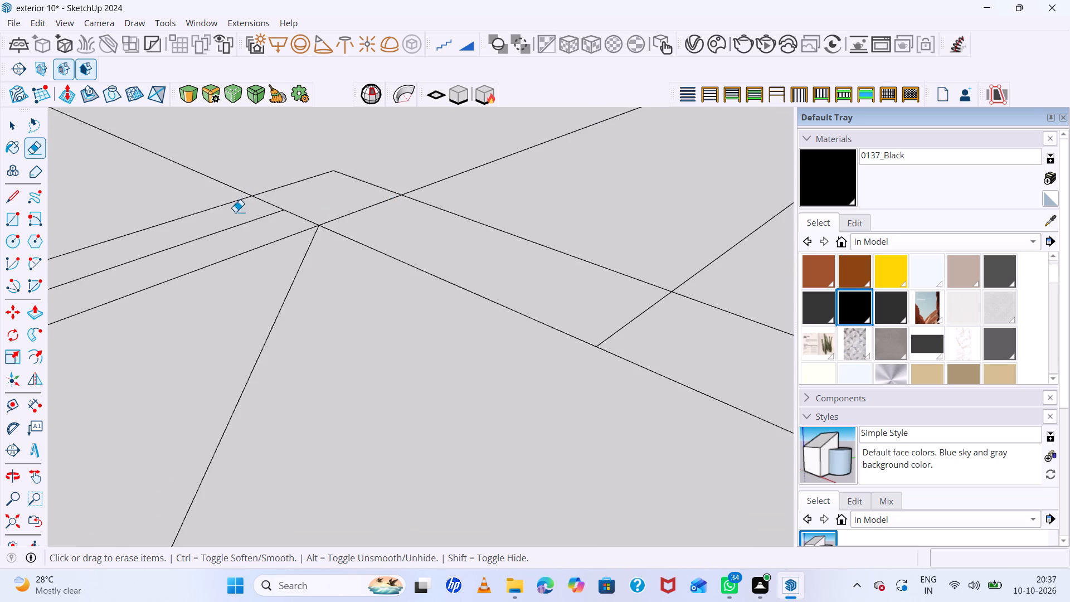
drag(235, 228, 236, 233)
scroll(418, 190, down, 17)
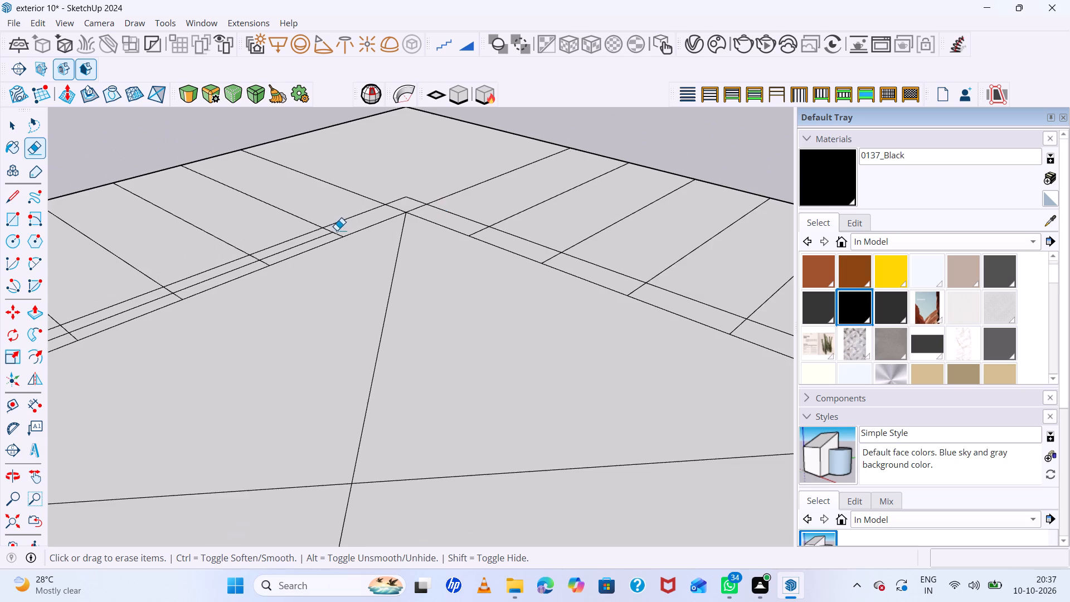
scroll(337, 230, up, 5)
click(309, 241)
scroll(441, 215, down, 6)
scroll(259, 254, up, 6)
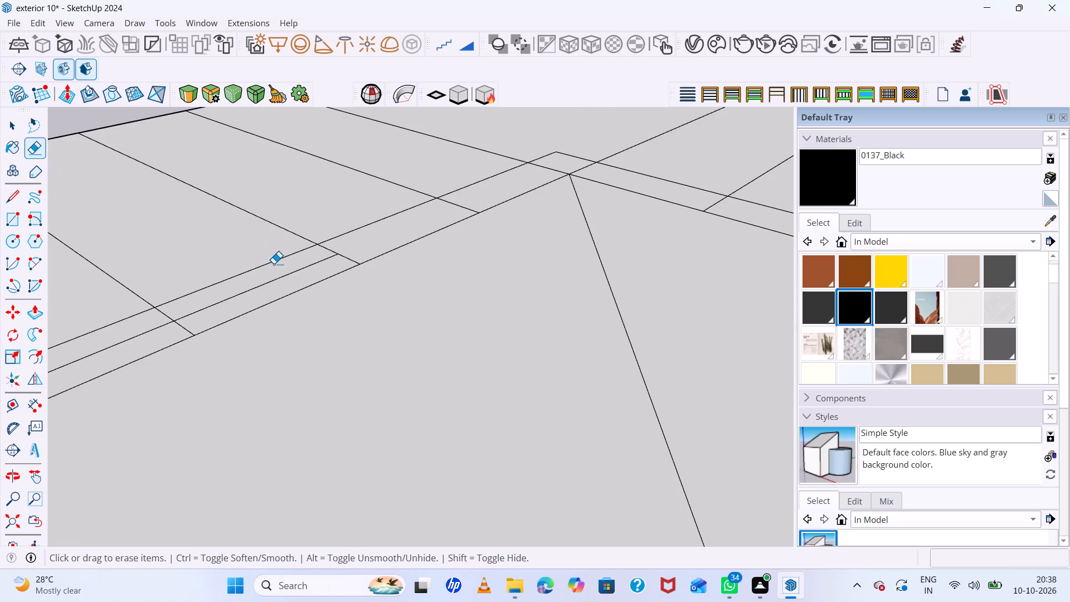
click(278, 281)
click(278, 285)
scroll(456, 234, down, 8)
scroll(298, 300, up, 7)
drag(290, 289, 290, 306)
Erase the rest of the third flight's middle strip line down to the well corner at its open end.
scroll(434, 254, down, 14)
scroll(311, 292, up, 14)
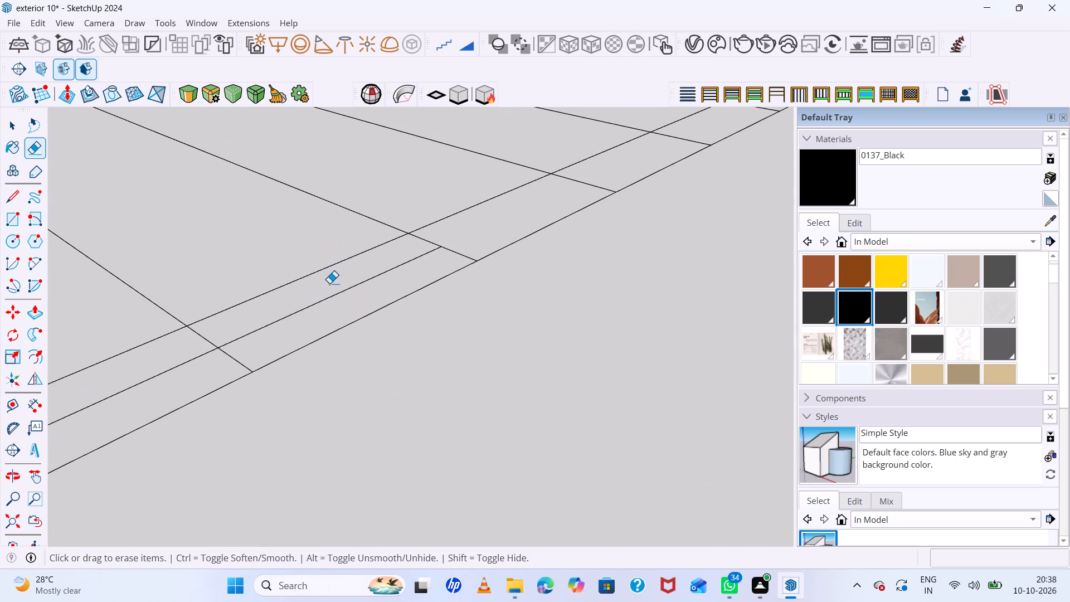
drag(329, 293, 328, 305)
scroll(522, 280, down, 8)
scroll(287, 342, up, 5)
drag(328, 344, 329, 364)
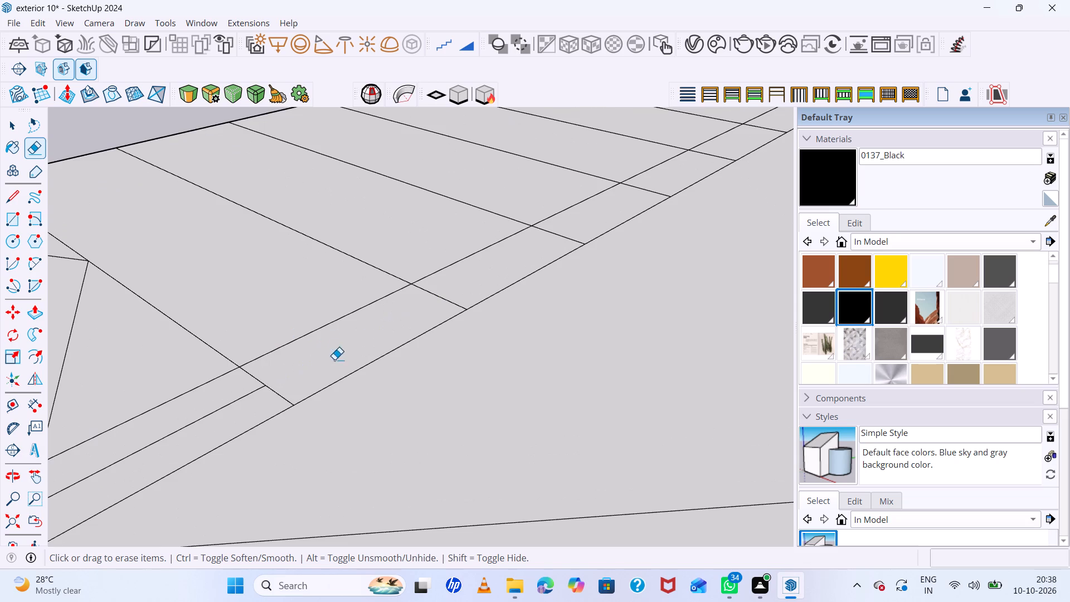
scroll(487, 285, down, 8)
scroll(252, 399, up, 8)
scroll(476, 285, up, 6)
drag(478, 281, 492, 323)
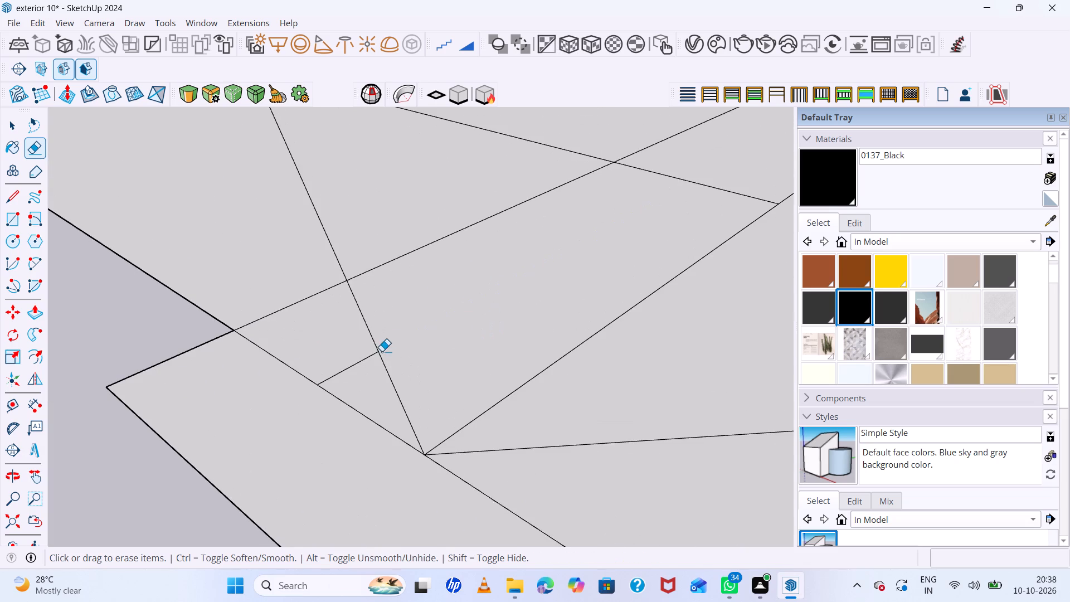
drag(349, 358, 354, 375)
Erase the short diagonal winder segments crossing the strip at both open-end corners of the well.
scroll(430, 340, down, 20)
scroll(430, 340, down, 4)
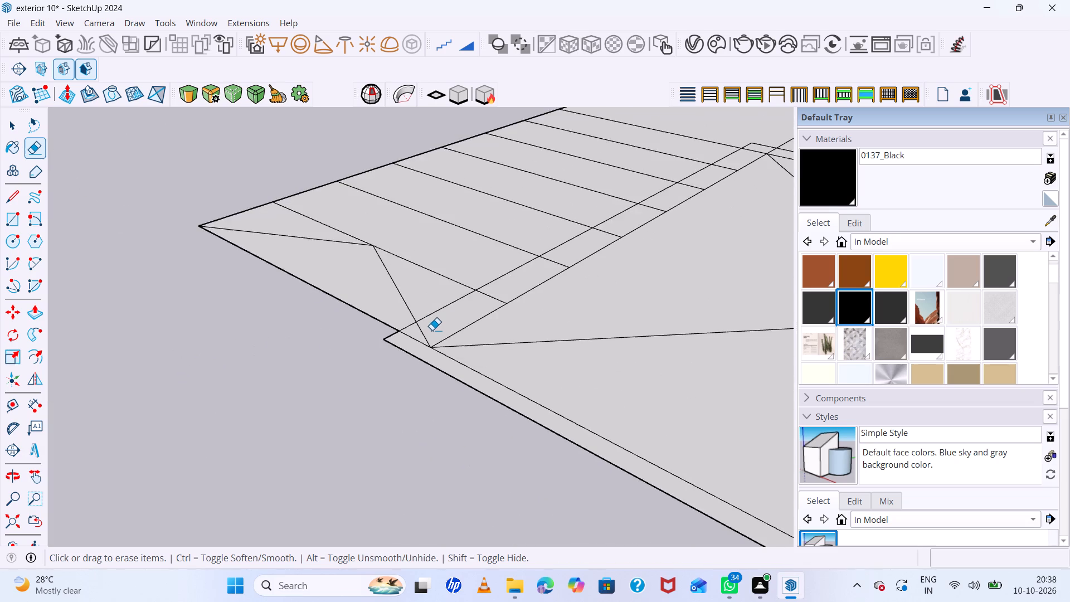
scroll(432, 331, down, 18)
scroll(427, 358, down, 9)
middle_drag(546, 419, 600, 437)
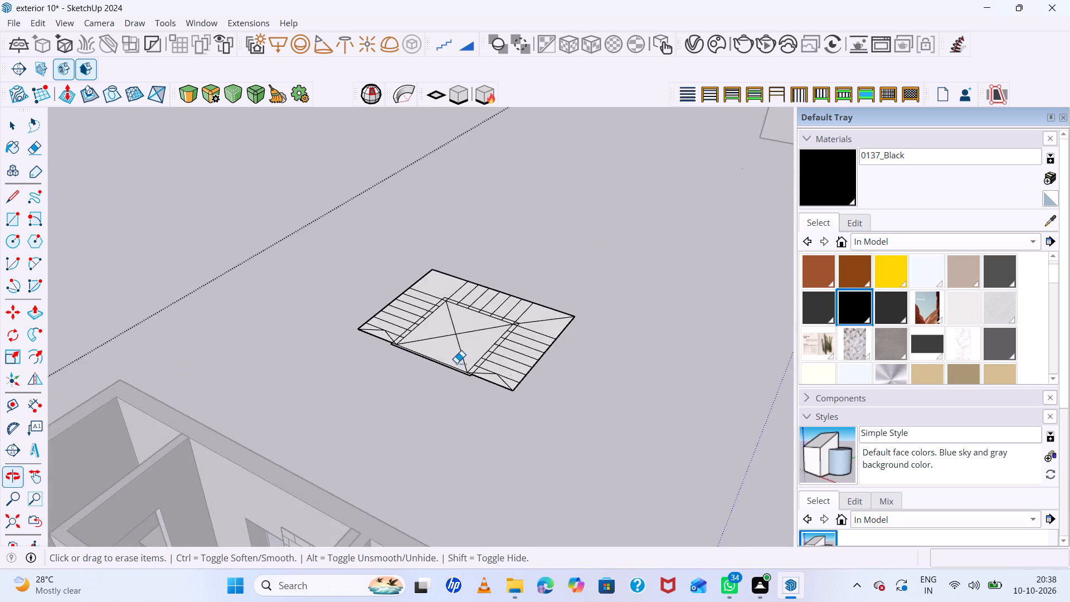
scroll(455, 362, up, 20)
scroll(455, 362, up, 8)
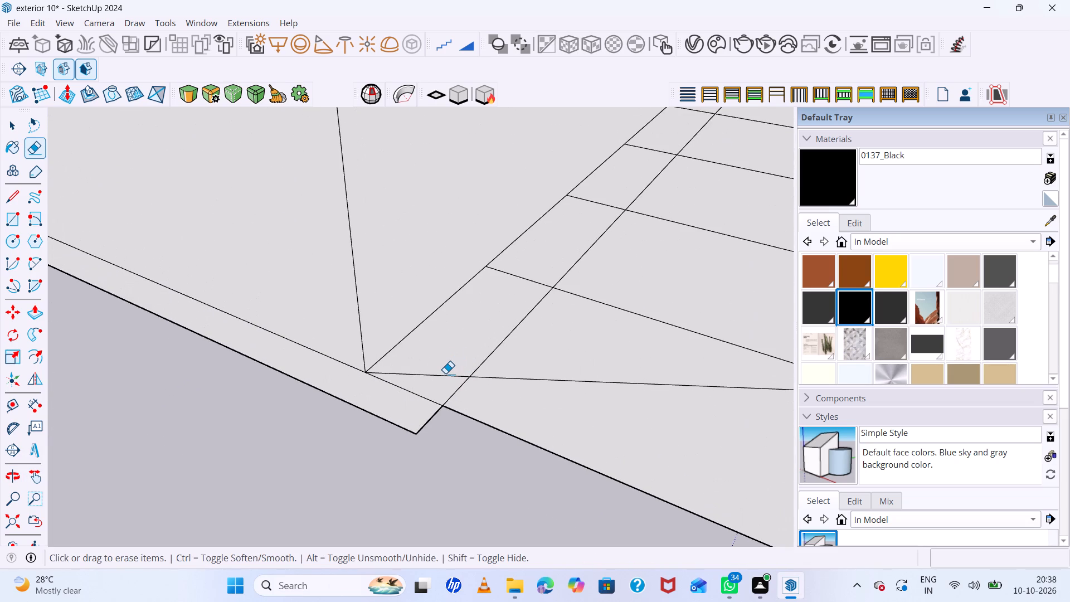
click(445, 373)
click(444, 374)
scroll(430, 342, down, 17)
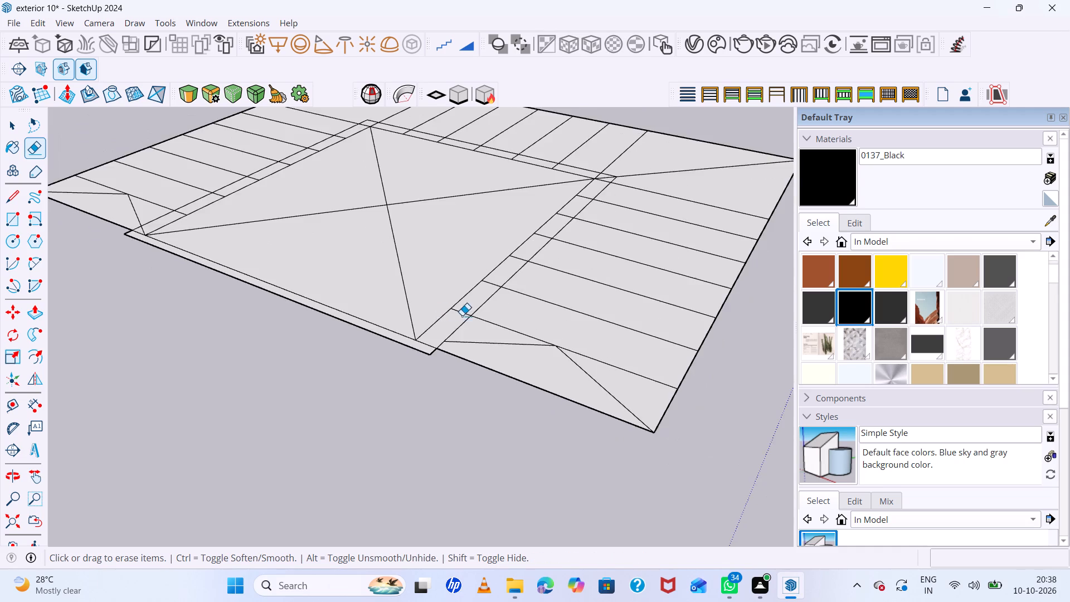
scroll(462, 315, down, 7)
scroll(537, 386, up, 15)
scroll(330, 307, down, 8)
scroll(196, 256, up, 6)
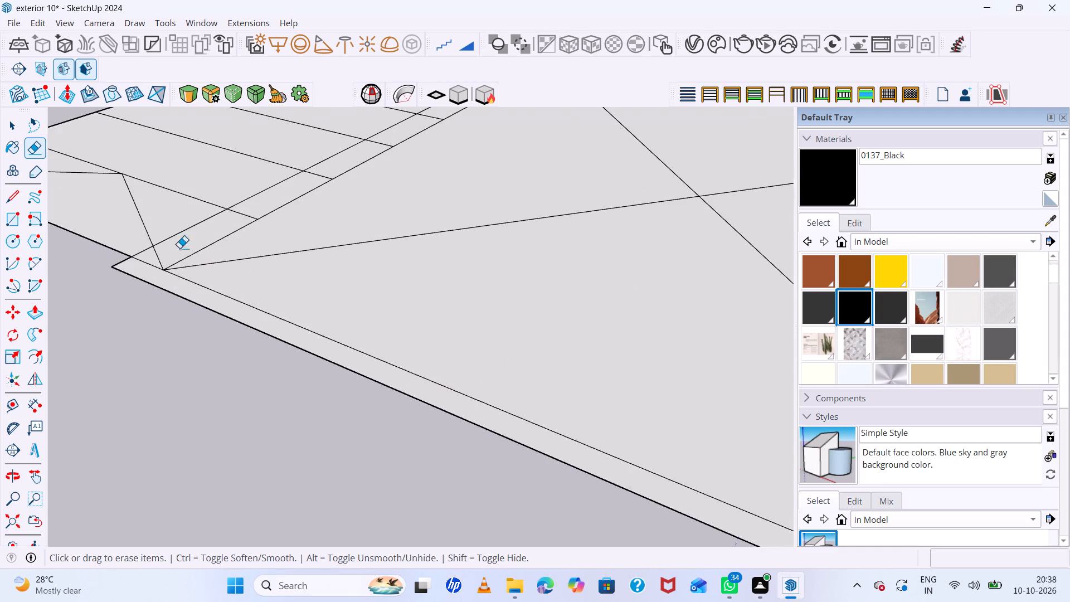
scroll(179, 248, up, 8)
click(153, 264)
Erase the narrow strip's outer edge along the plan's open side, including the projecting end stubs at both corners.
drag(188, 329, 187, 336)
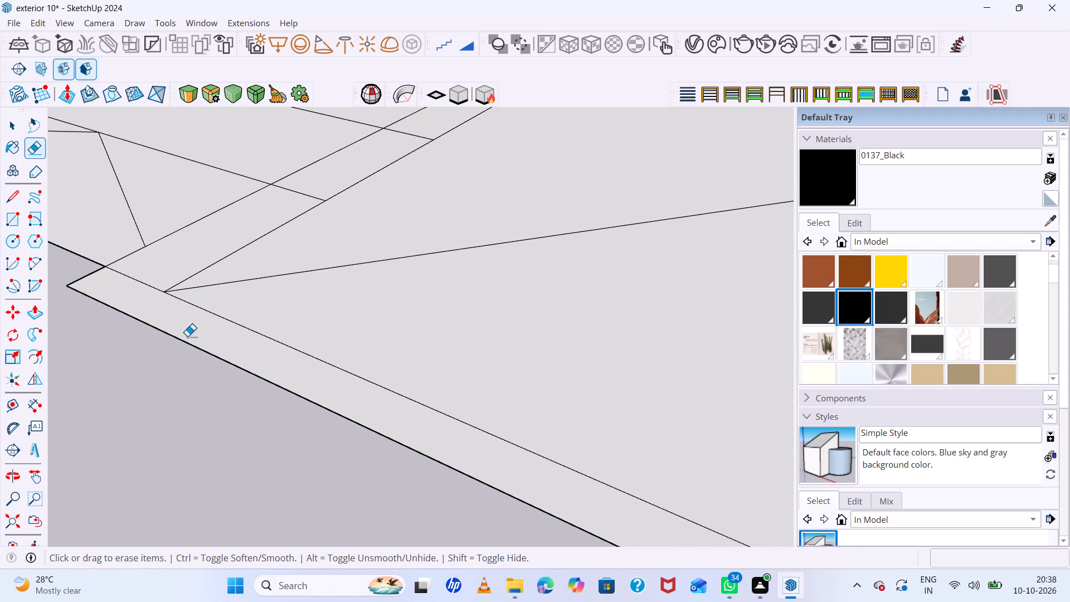
drag(187, 336, 187, 347)
drag(81, 264, 109, 308)
scroll(157, 215, down, 10)
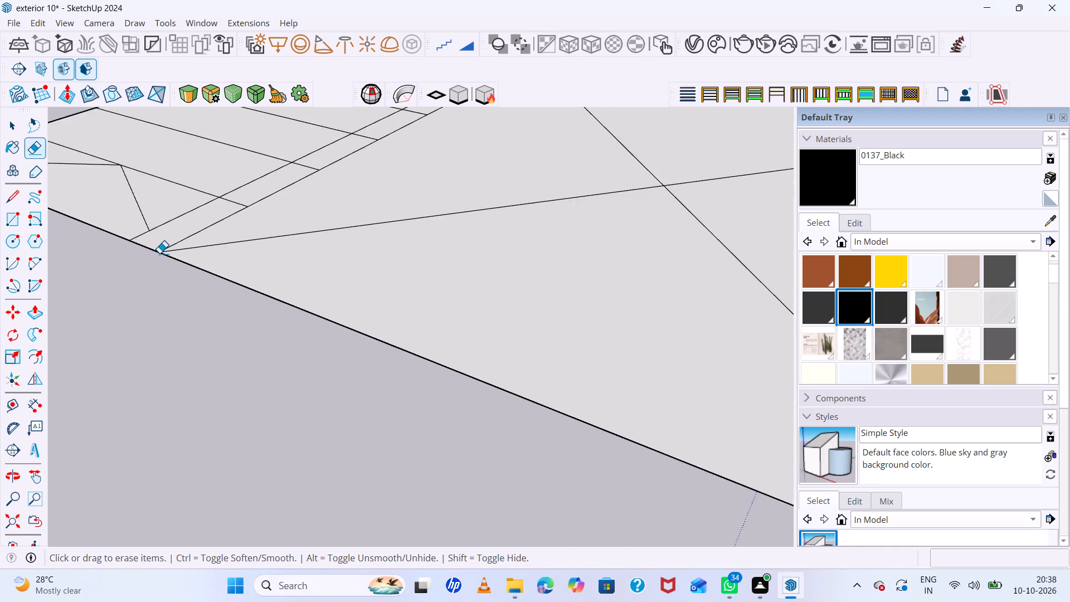
scroll(159, 253, down, 13)
scroll(347, 391, up, 13)
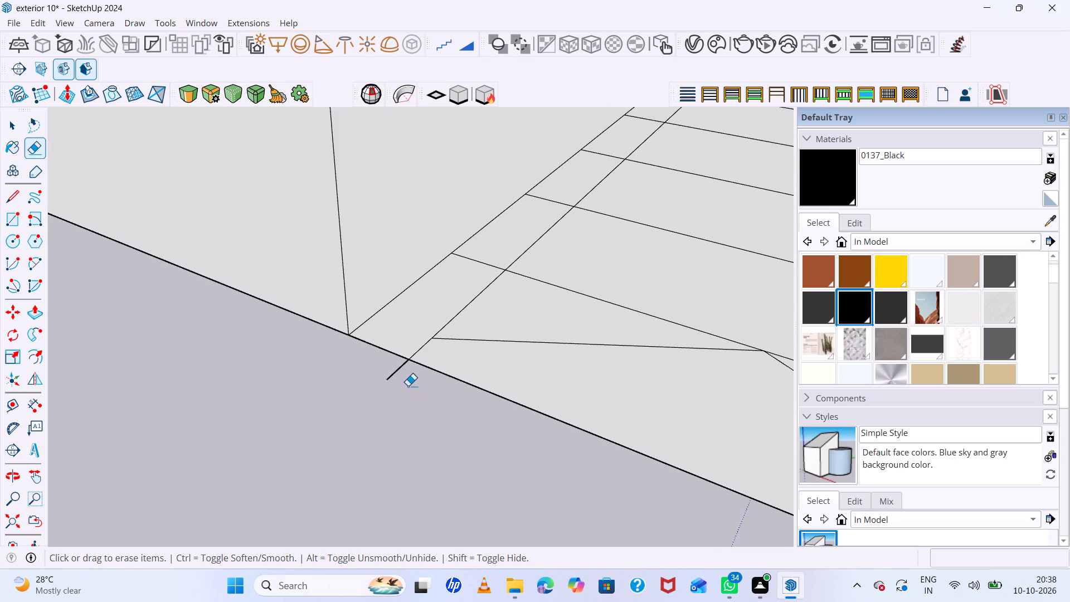
drag(408, 386, 375, 359)
click(372, 356)
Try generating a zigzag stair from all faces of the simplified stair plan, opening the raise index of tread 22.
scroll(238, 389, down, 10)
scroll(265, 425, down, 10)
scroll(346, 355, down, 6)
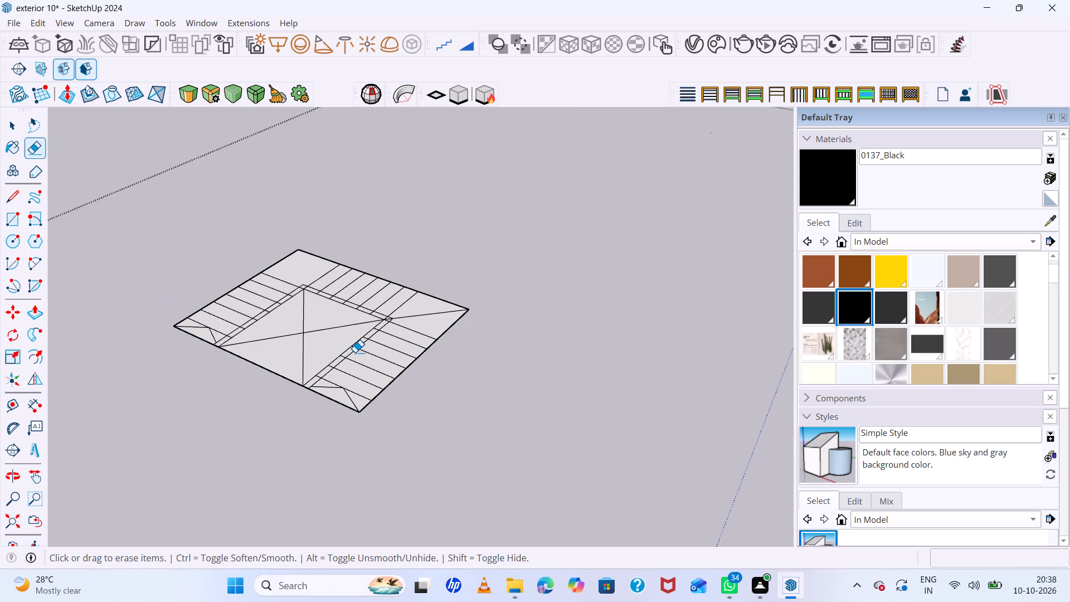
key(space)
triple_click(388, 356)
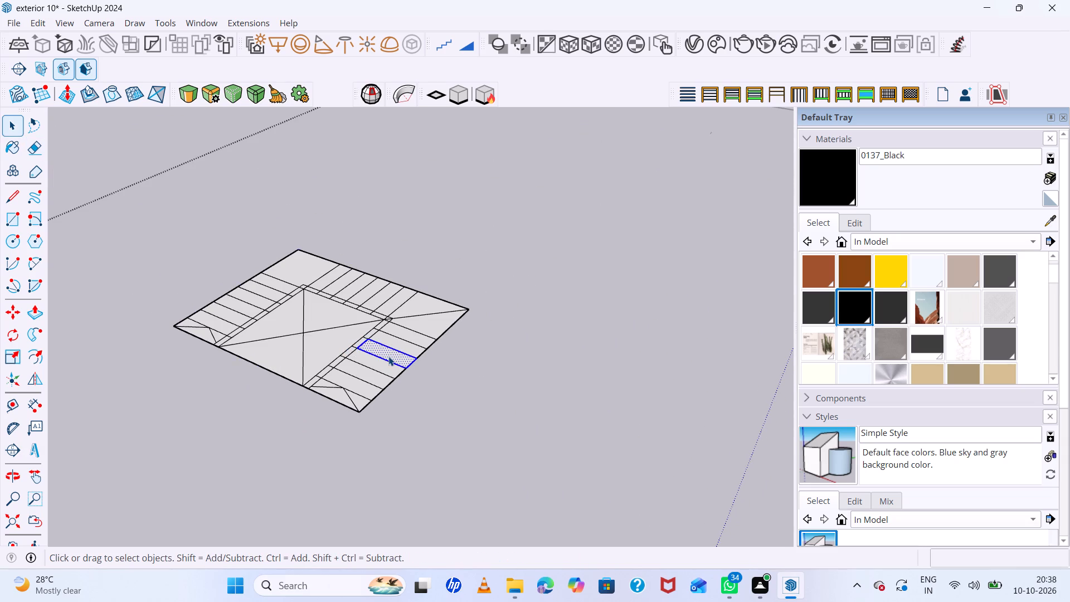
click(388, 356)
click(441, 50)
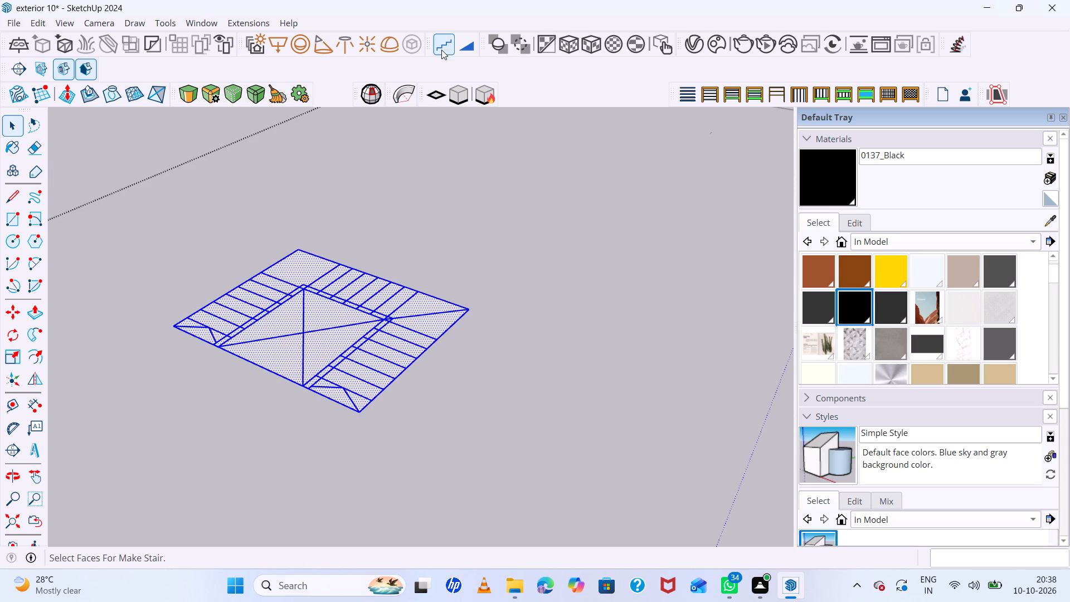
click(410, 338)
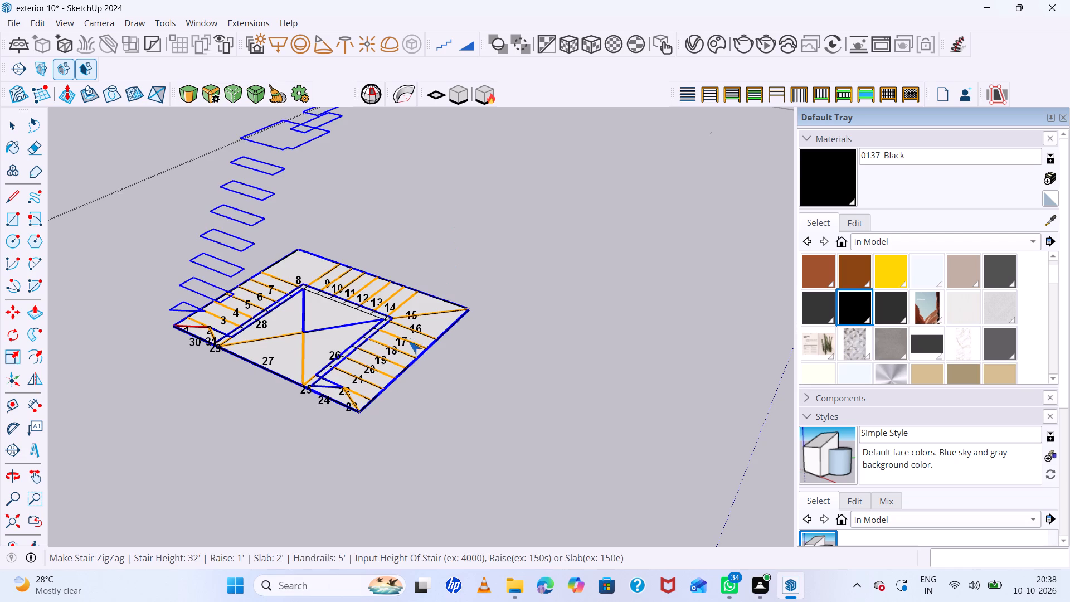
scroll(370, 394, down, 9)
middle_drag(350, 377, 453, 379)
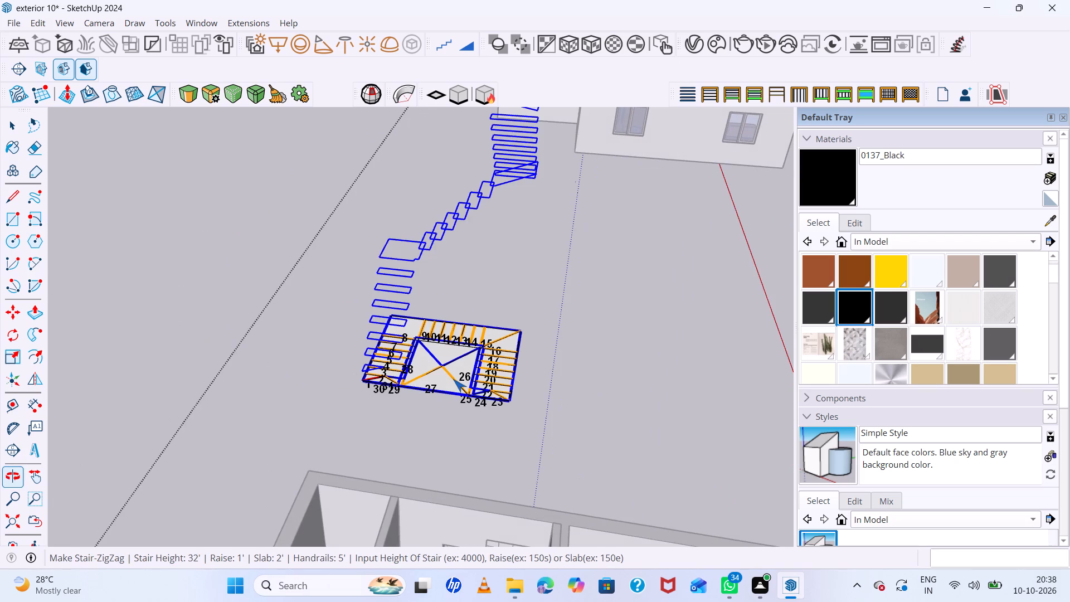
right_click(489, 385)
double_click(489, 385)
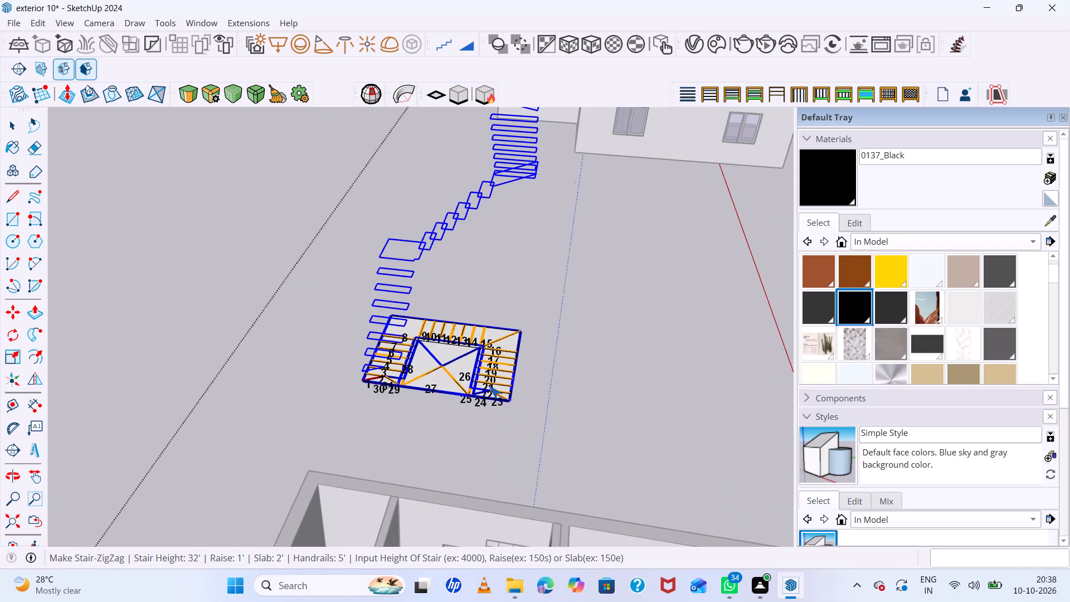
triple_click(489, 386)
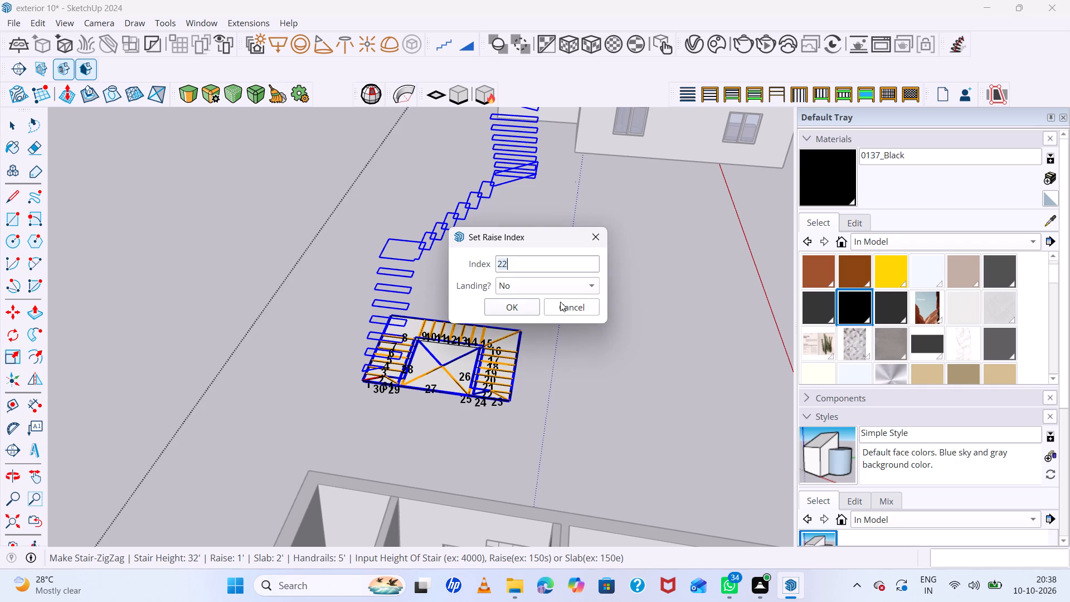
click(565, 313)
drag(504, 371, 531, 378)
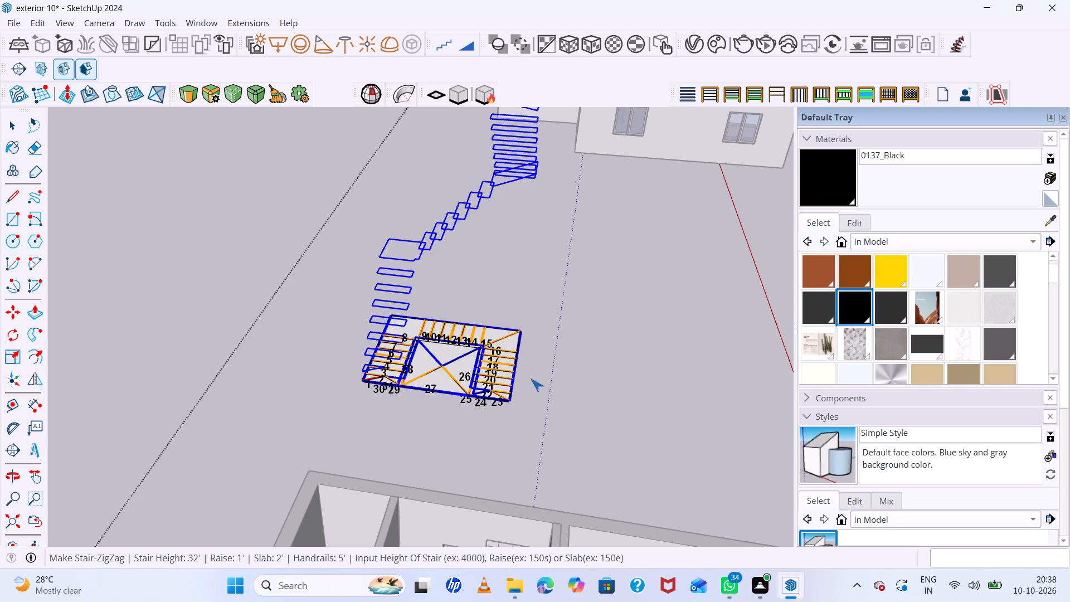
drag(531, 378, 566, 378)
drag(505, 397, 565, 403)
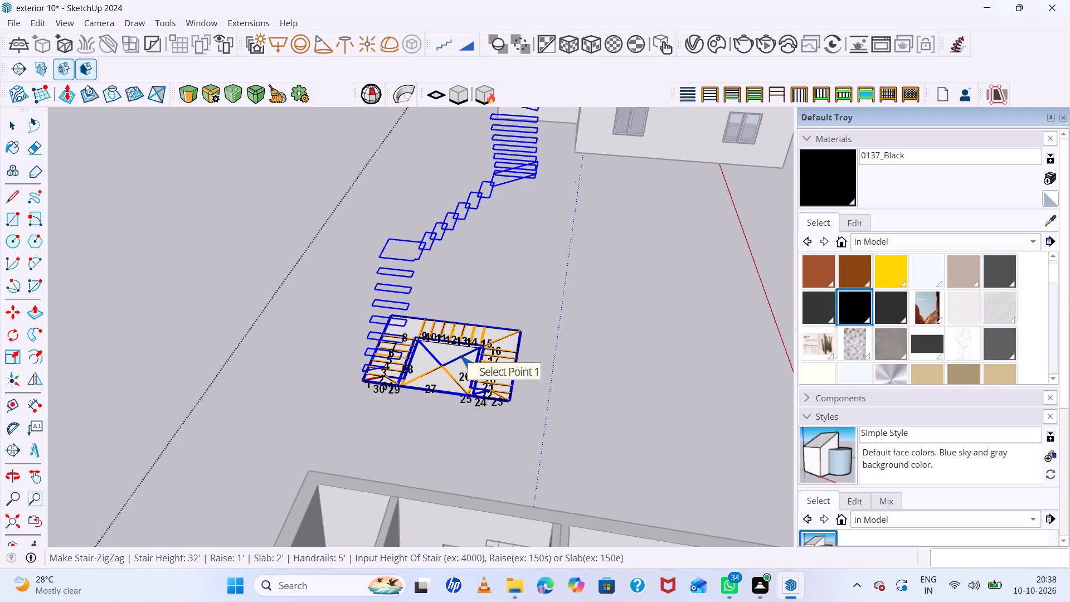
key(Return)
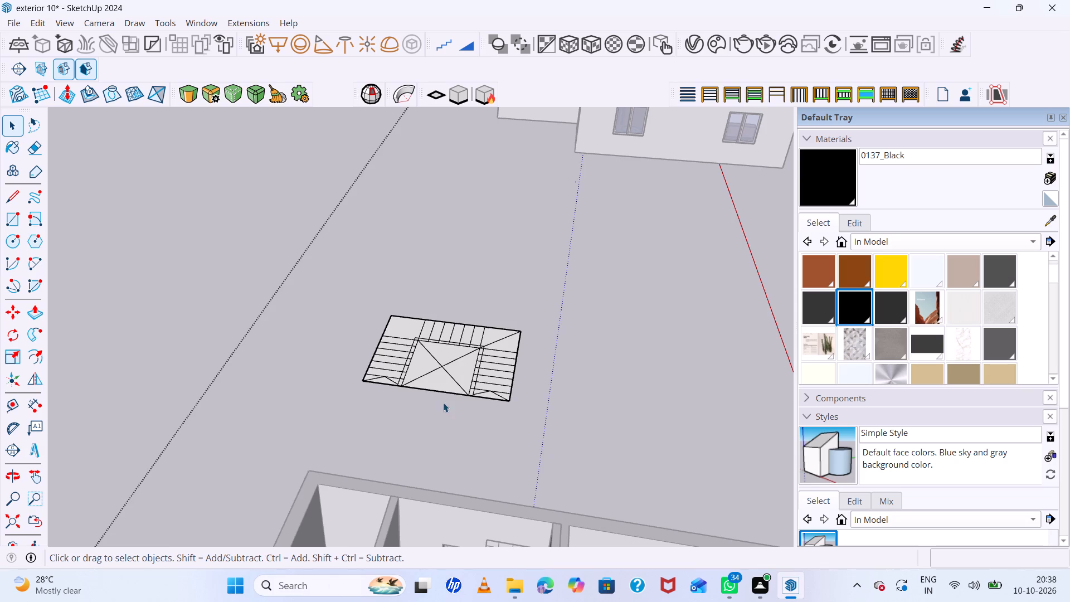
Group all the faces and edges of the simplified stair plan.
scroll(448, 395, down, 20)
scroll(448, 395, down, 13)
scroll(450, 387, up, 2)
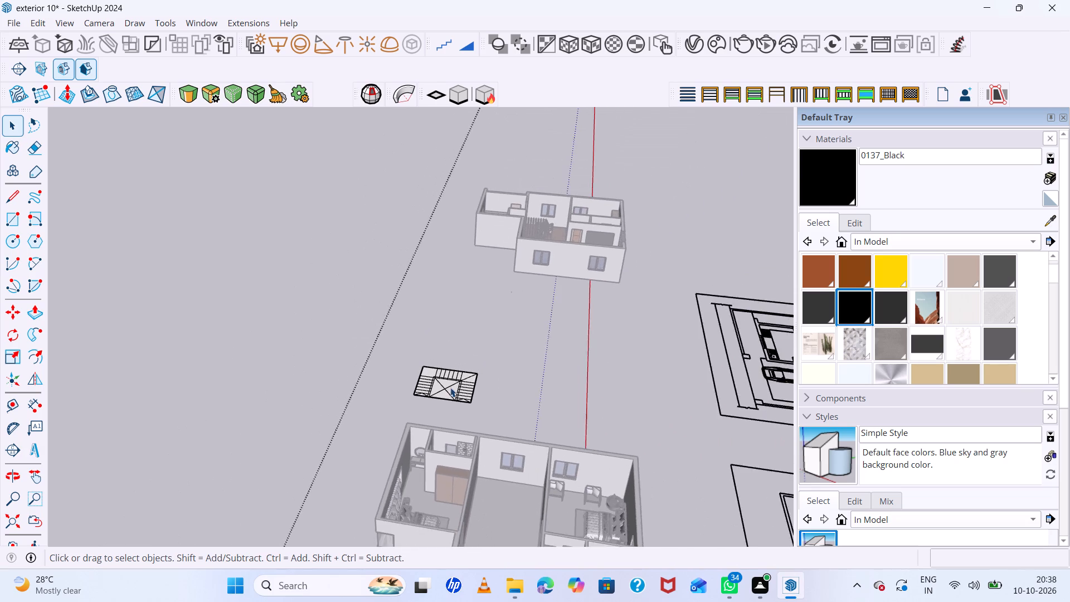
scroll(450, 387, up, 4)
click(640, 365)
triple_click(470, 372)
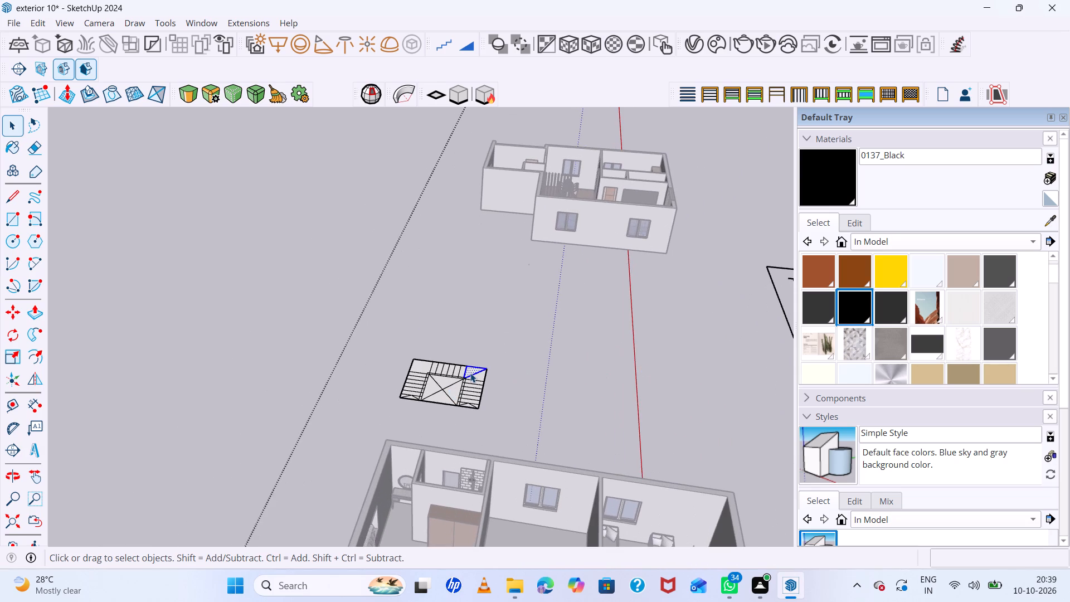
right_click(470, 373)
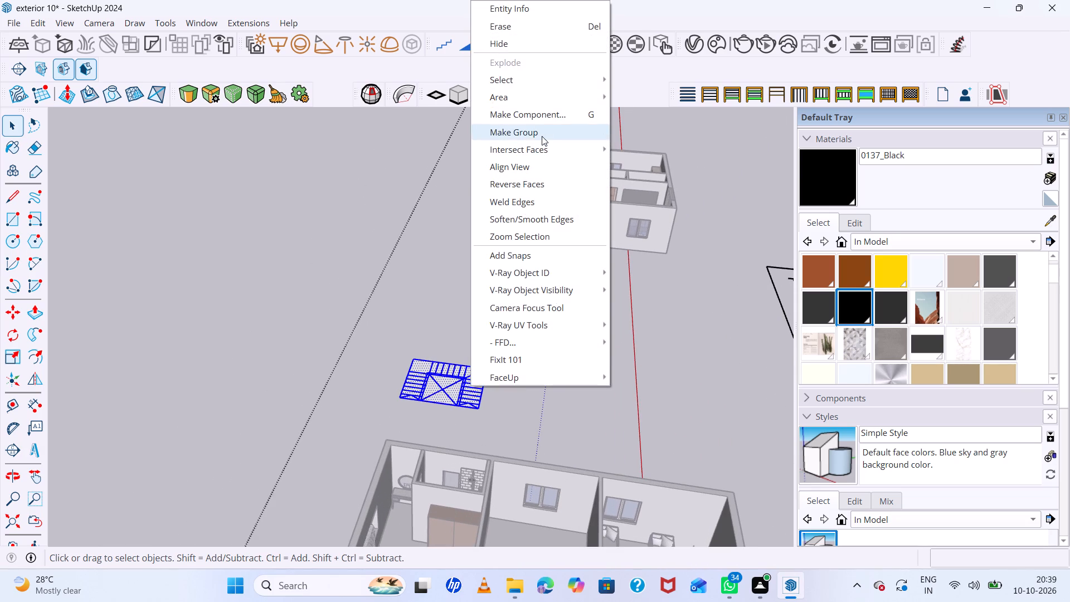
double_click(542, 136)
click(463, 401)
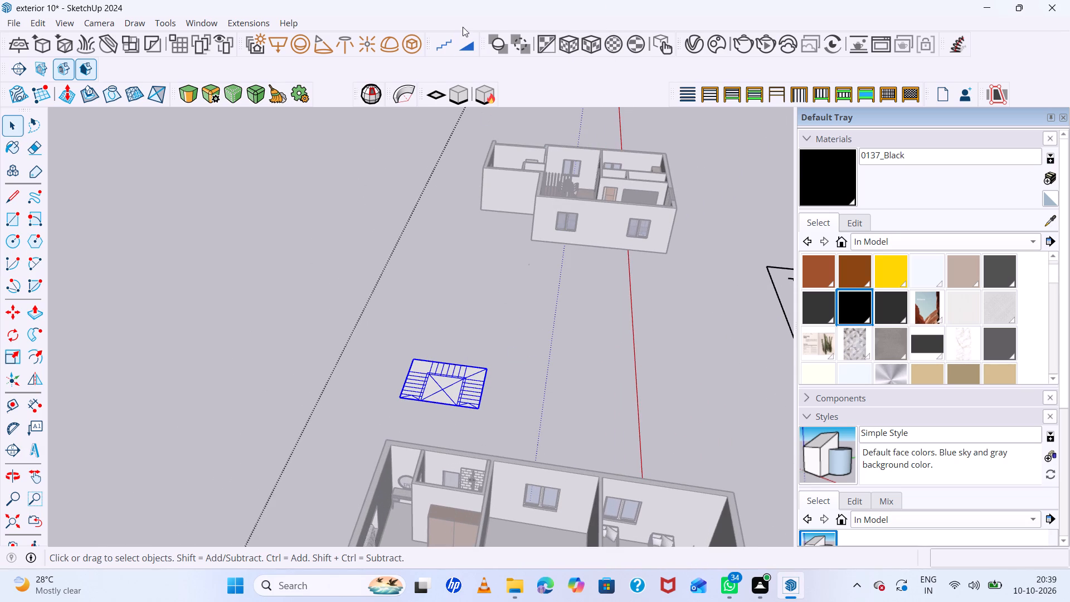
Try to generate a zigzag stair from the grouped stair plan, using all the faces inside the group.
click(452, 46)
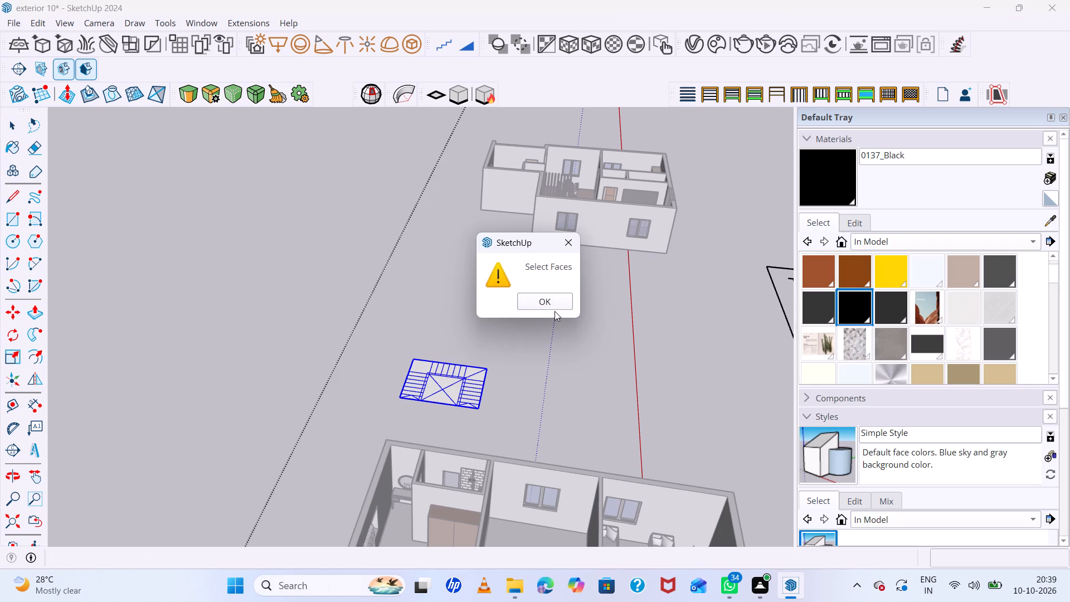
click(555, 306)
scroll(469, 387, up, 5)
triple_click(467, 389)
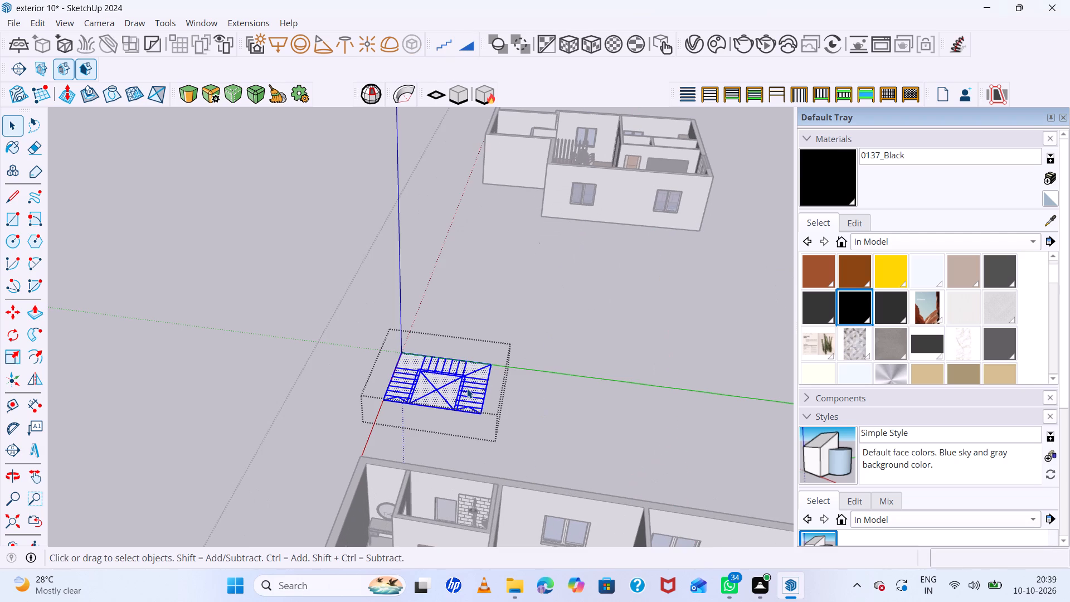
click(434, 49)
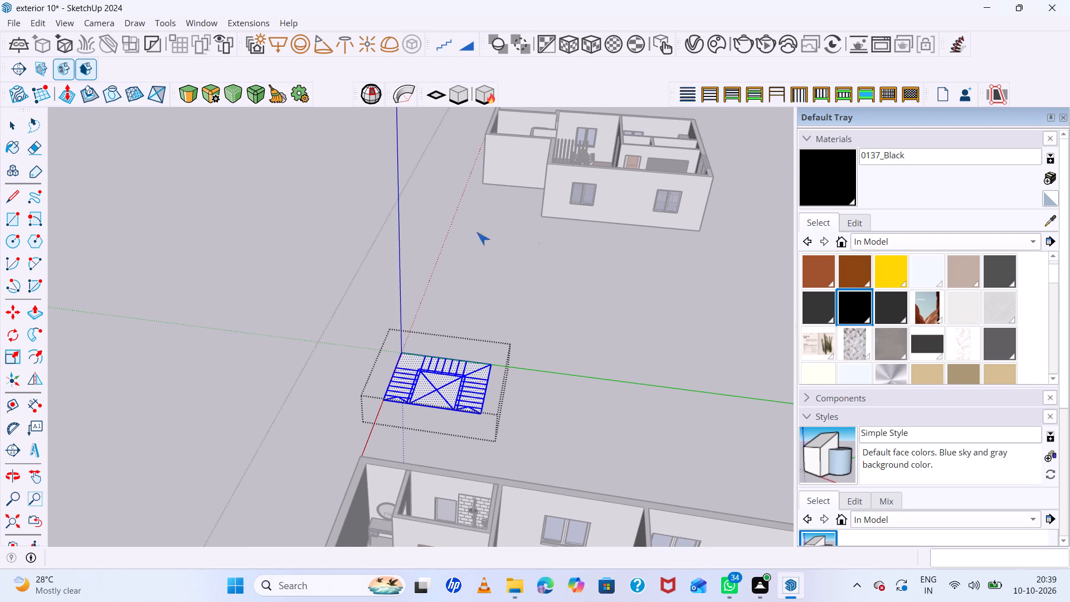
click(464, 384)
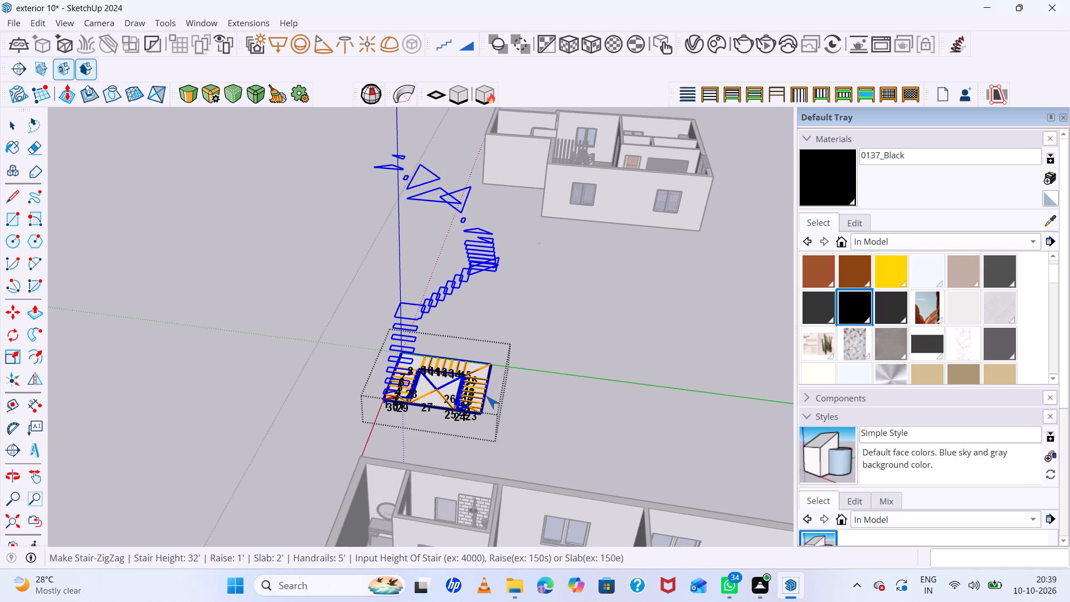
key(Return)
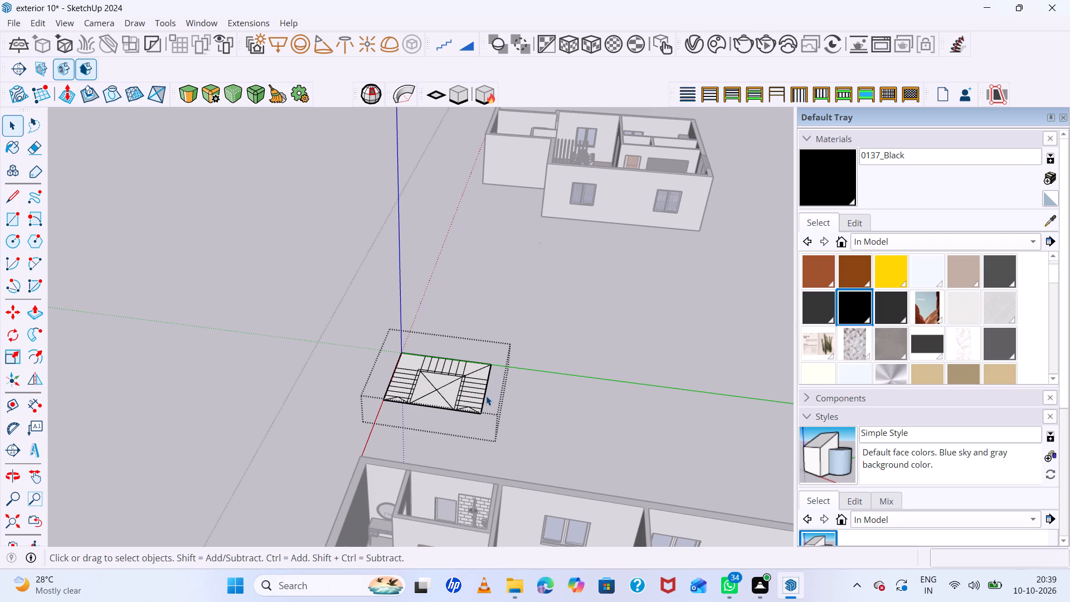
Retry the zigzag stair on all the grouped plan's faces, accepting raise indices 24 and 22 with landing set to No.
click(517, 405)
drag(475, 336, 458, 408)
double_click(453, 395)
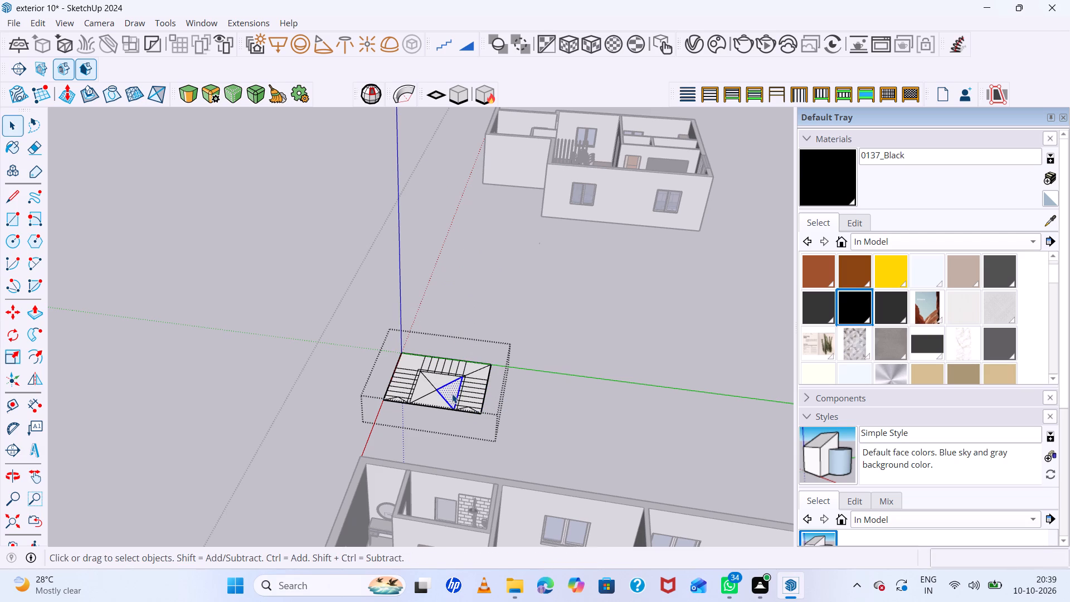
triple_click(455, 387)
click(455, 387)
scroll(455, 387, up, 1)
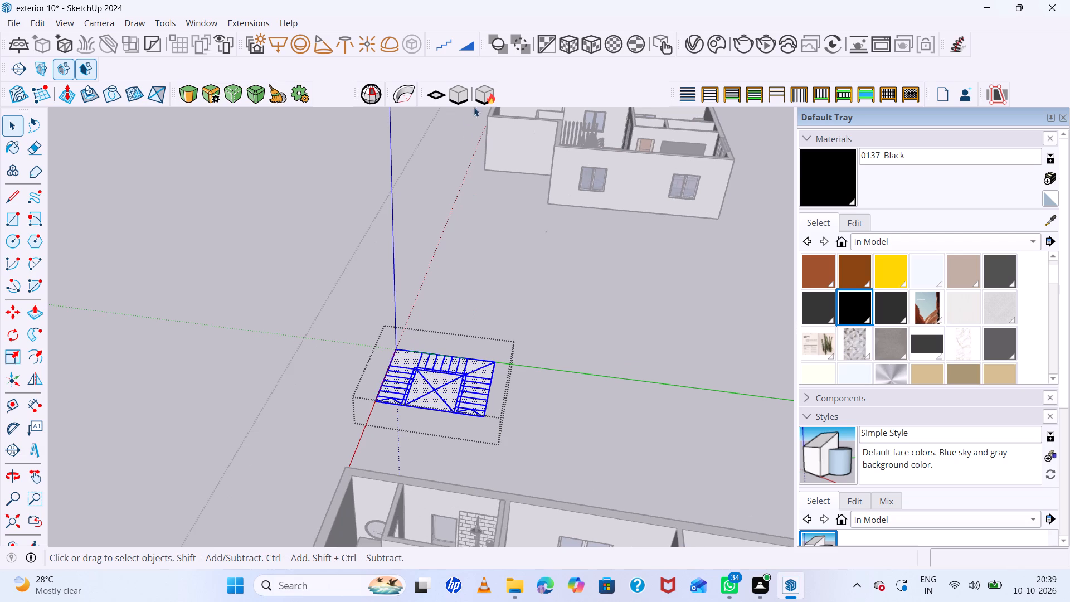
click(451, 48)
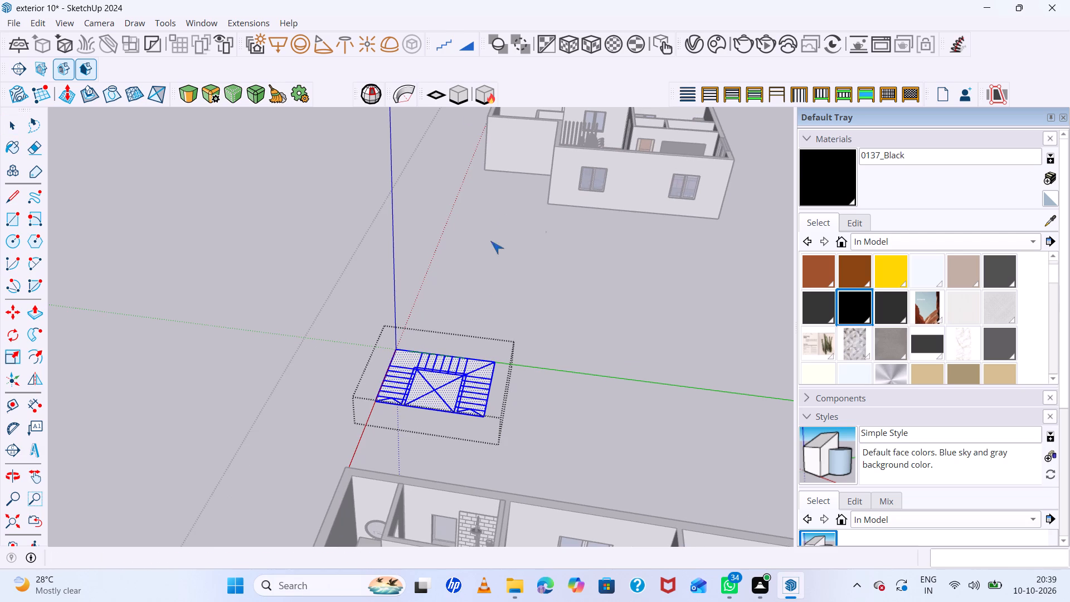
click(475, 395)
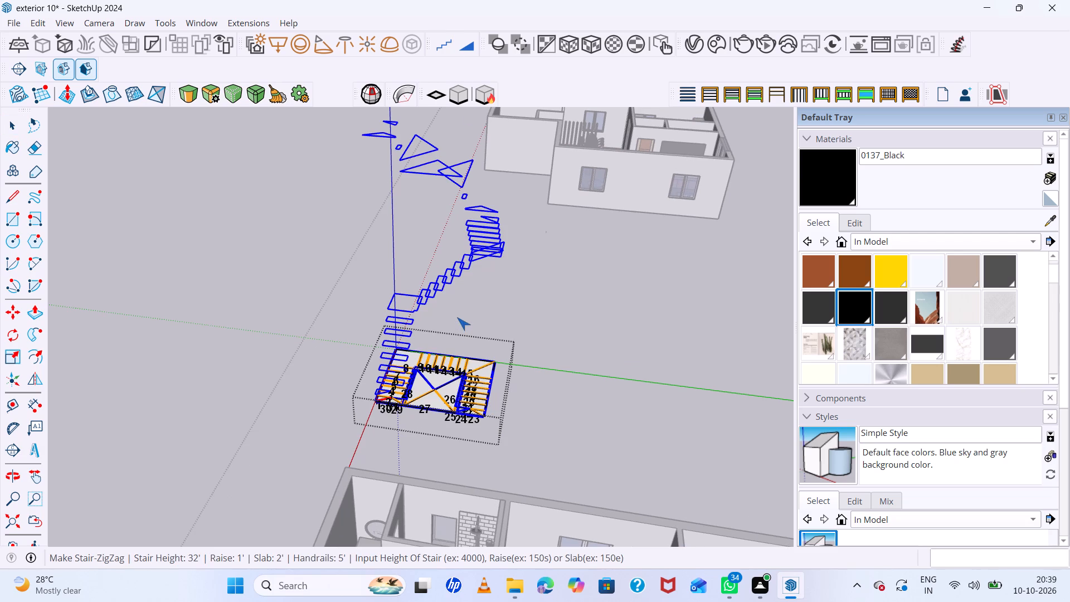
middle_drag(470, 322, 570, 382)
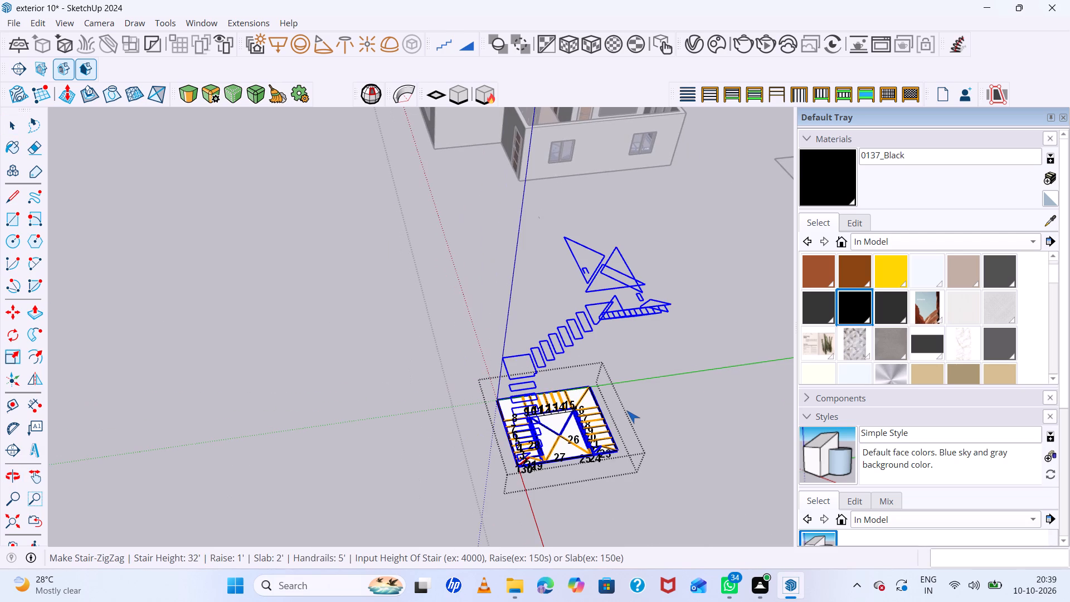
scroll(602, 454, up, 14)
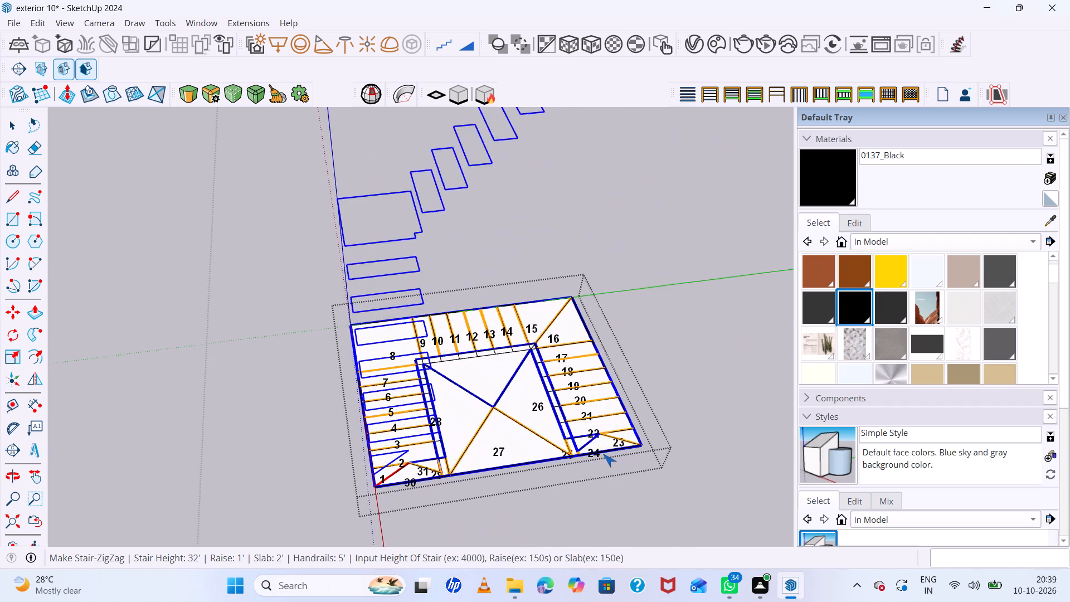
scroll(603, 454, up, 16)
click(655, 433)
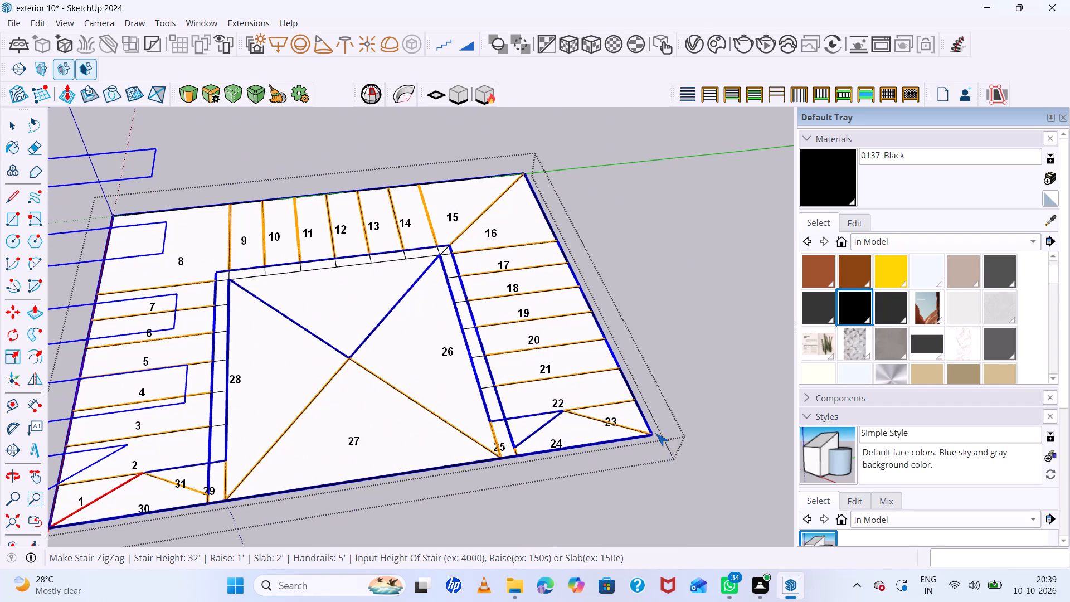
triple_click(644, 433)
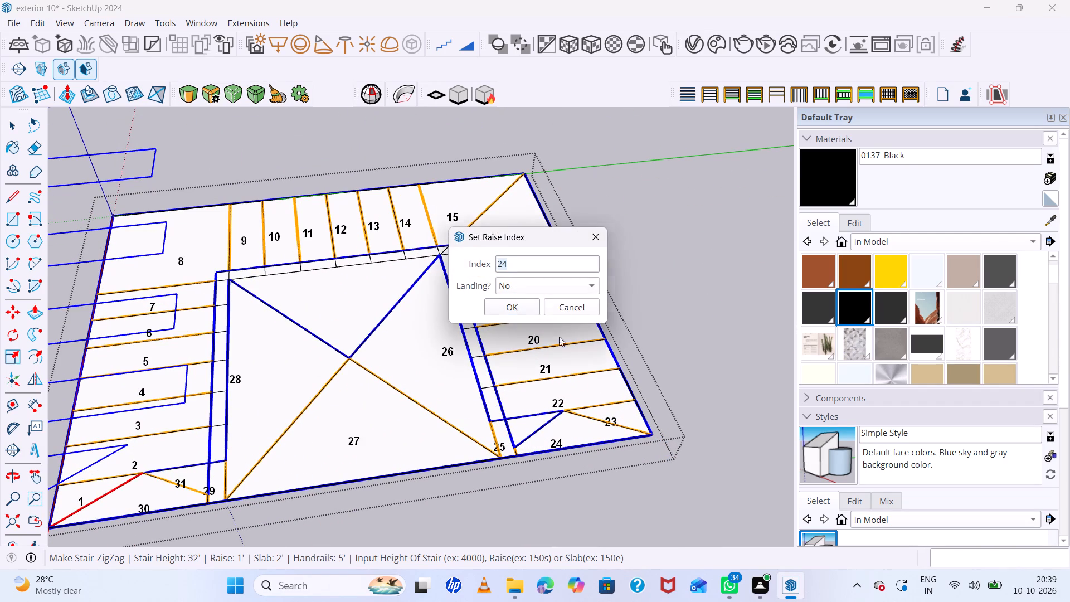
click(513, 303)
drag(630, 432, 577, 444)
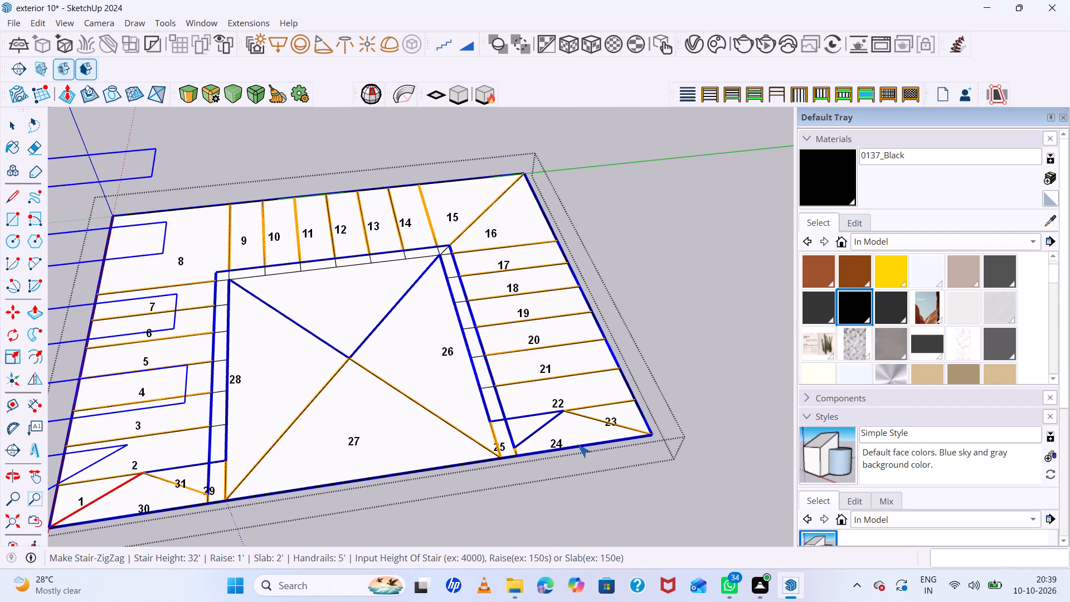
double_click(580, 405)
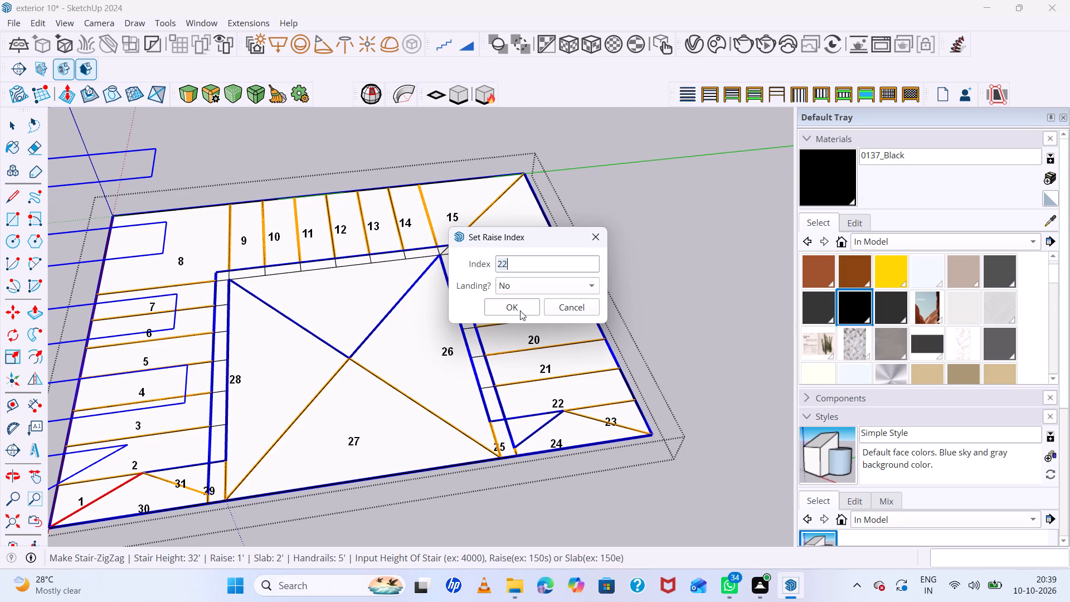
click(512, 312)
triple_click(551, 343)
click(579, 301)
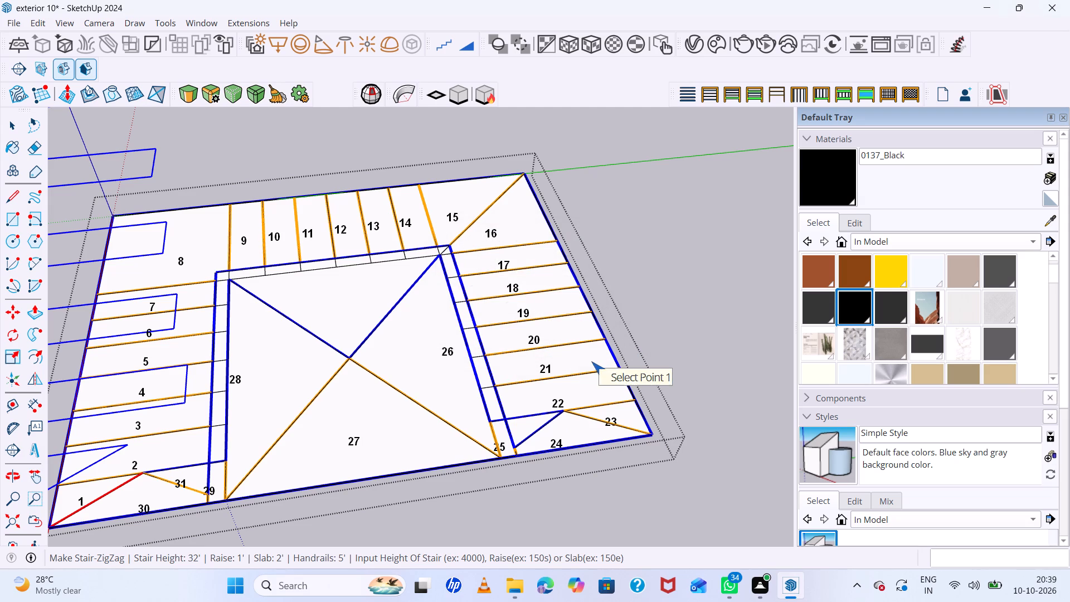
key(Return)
Delete all the stair plan geometry inside the group and leave the group.
scroll(612, 313, down, 20)
scroll(612, 313, down, 1)
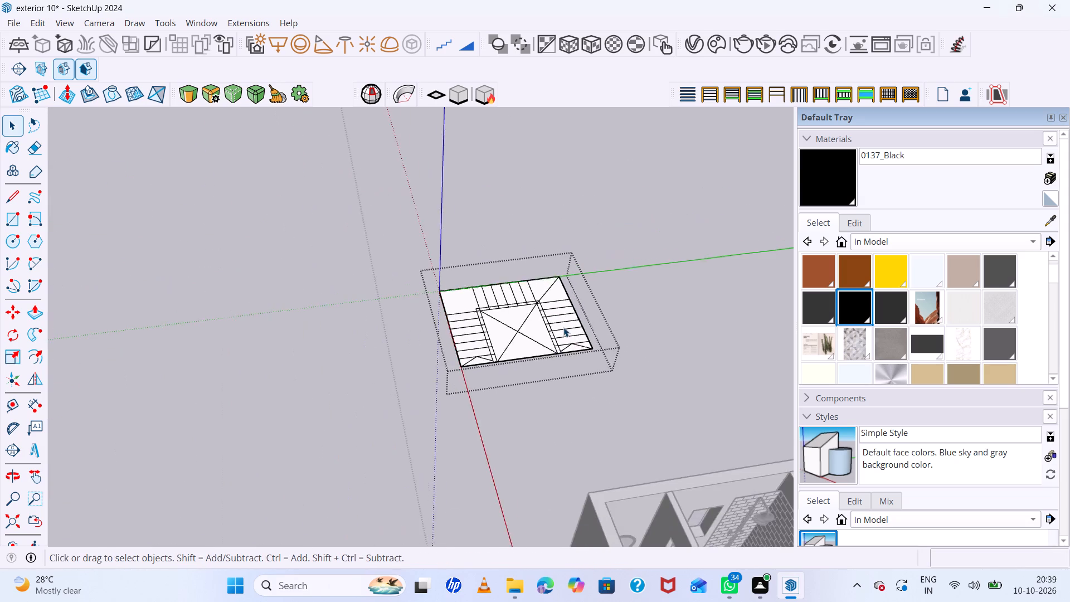
scroll(563, 327, down, 13)
drag(650, 319, 522, 339)
double_click(518, 326)
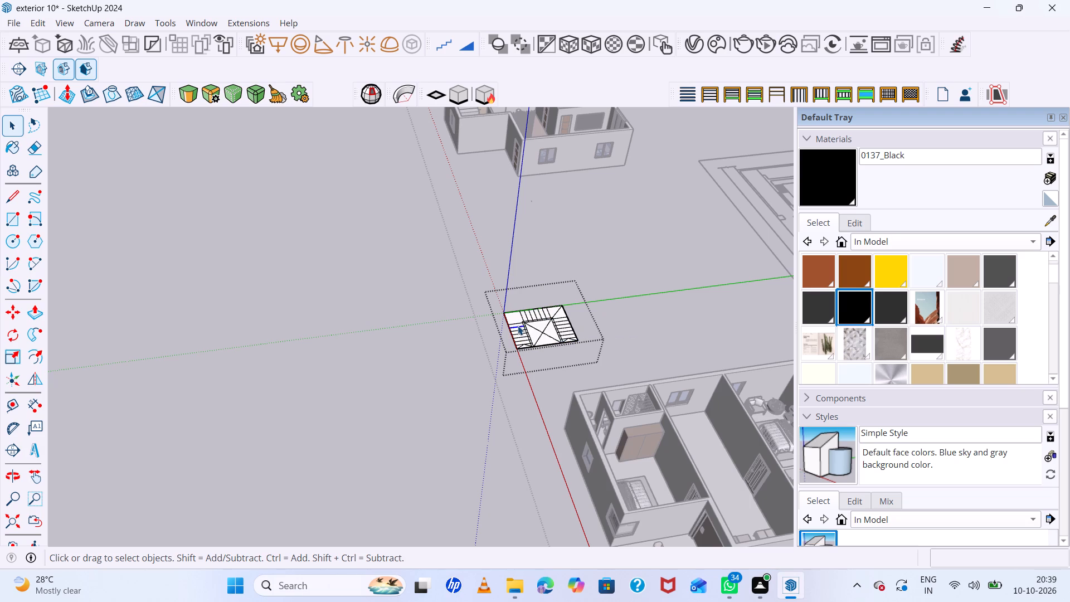
triple_click(548, 322)
double_click(548, 322)
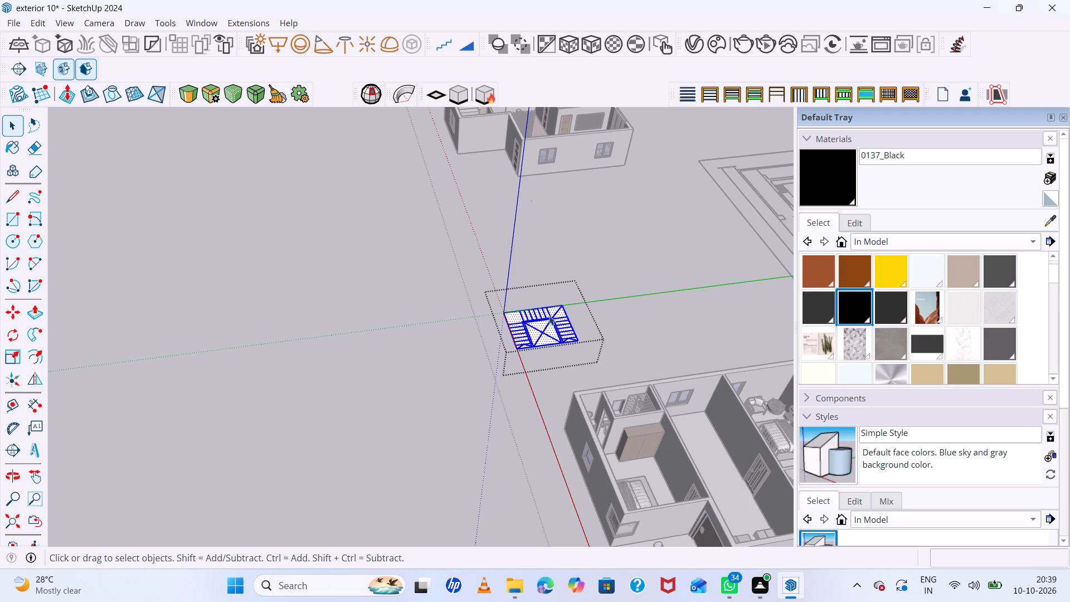
key(Delete)
scroll(572, 352, down, 4)
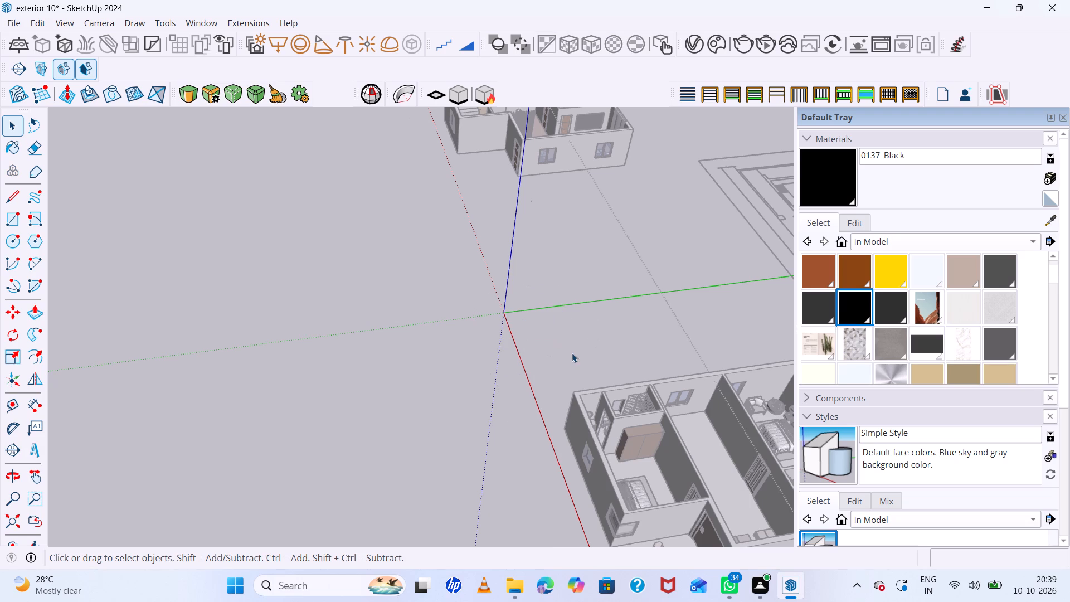
scroll(572, 353, down, 10)
click(572, 324)
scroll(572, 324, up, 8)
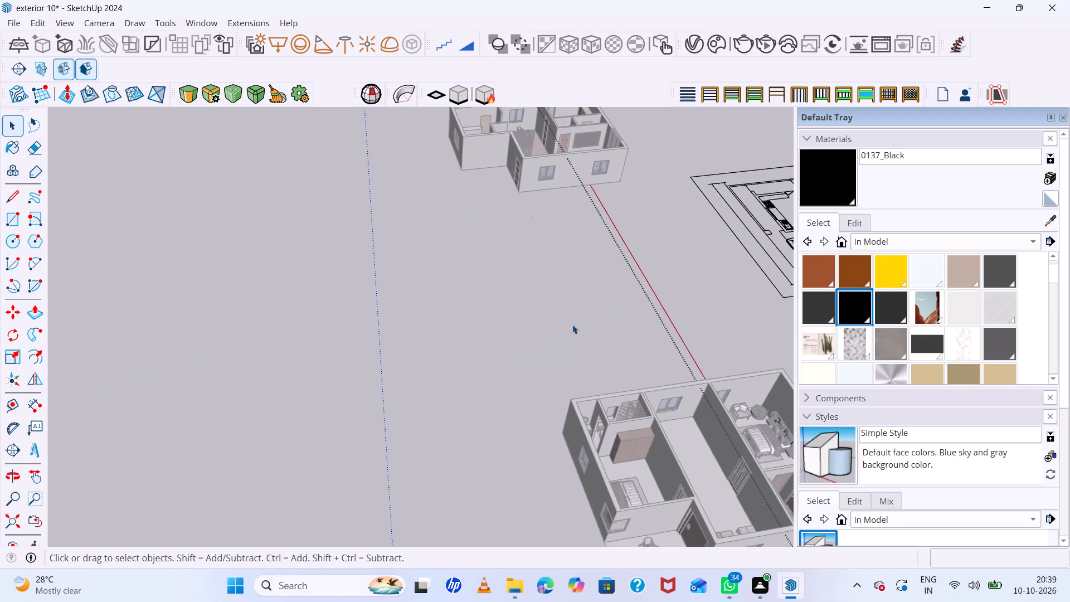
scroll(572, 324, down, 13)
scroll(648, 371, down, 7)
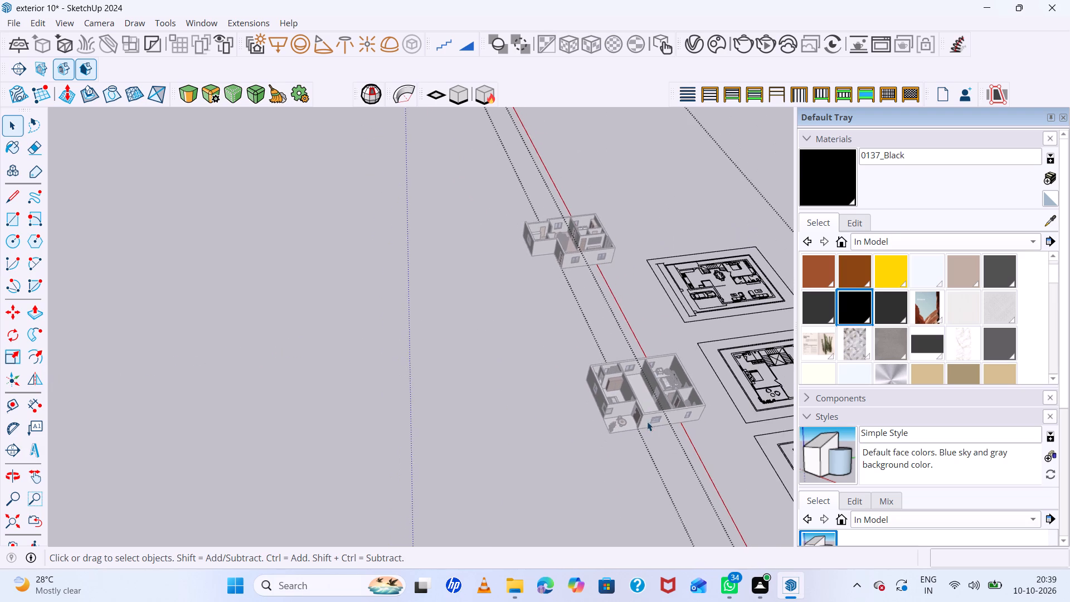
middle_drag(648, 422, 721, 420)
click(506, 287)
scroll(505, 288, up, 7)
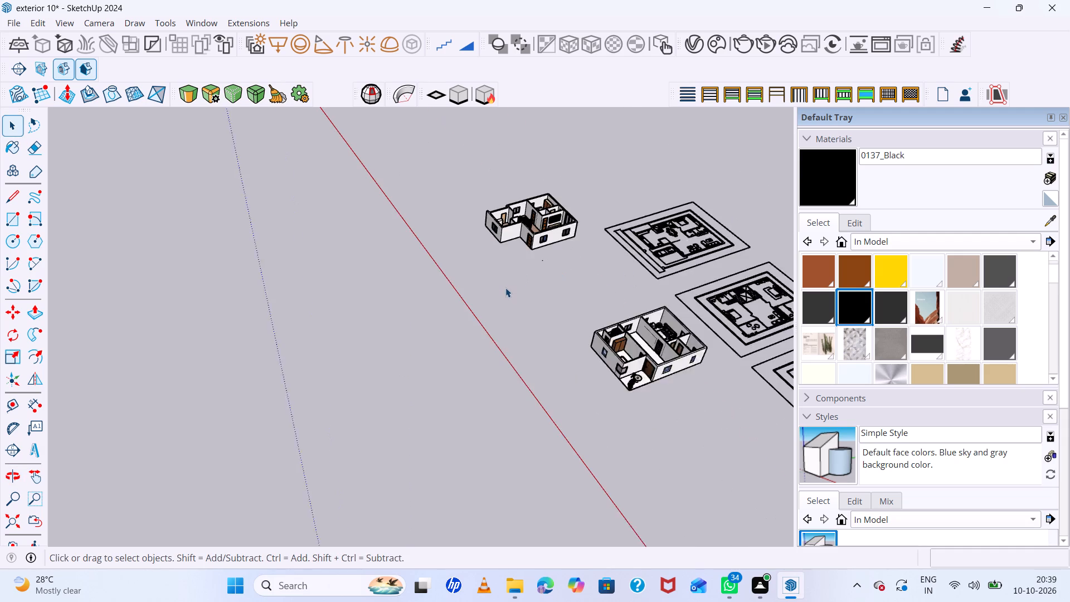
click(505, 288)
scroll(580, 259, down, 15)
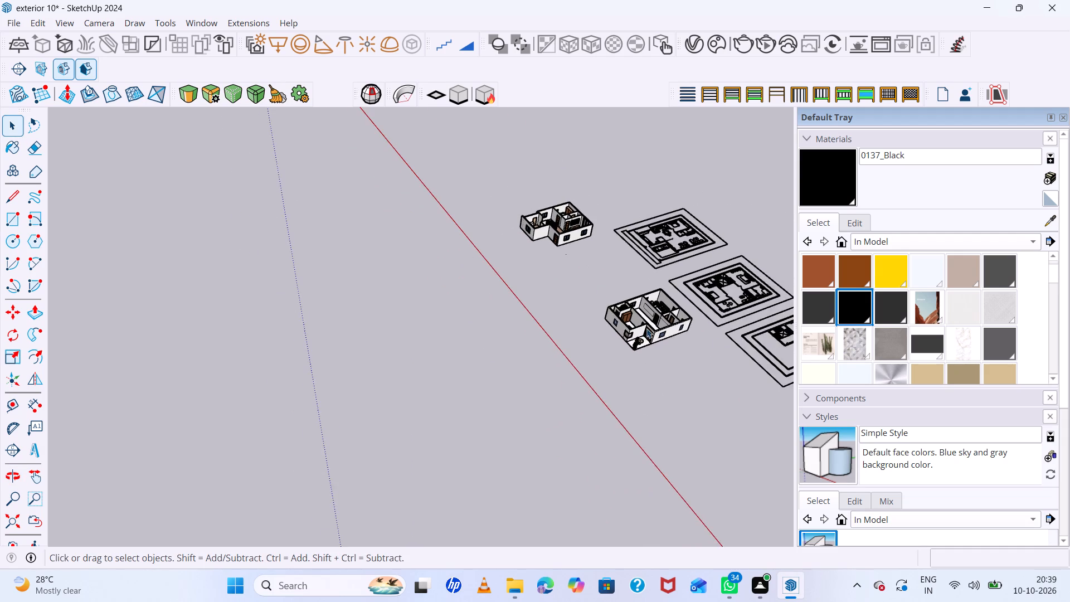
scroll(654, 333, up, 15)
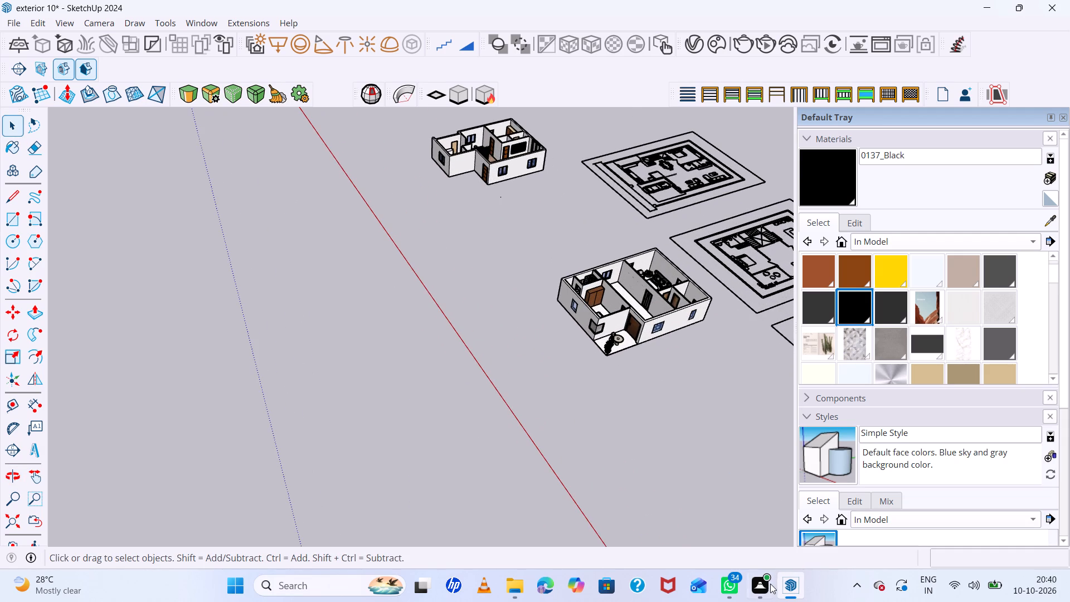
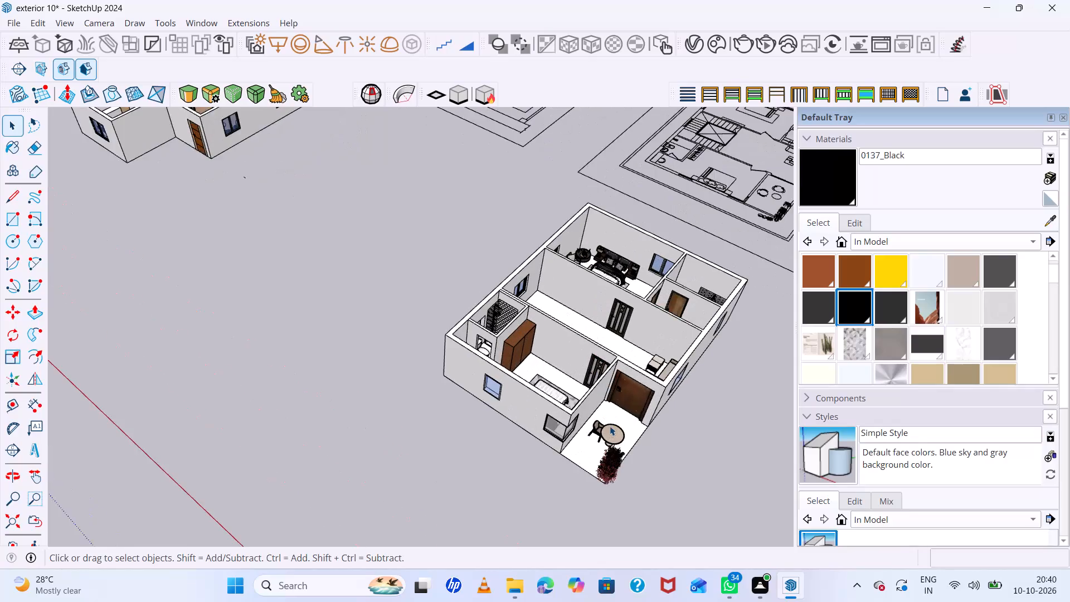
Examine the furnished upper-floor house from several angles and from above, together with its surroundings.
middle_drag(610, 426, 673, 356)
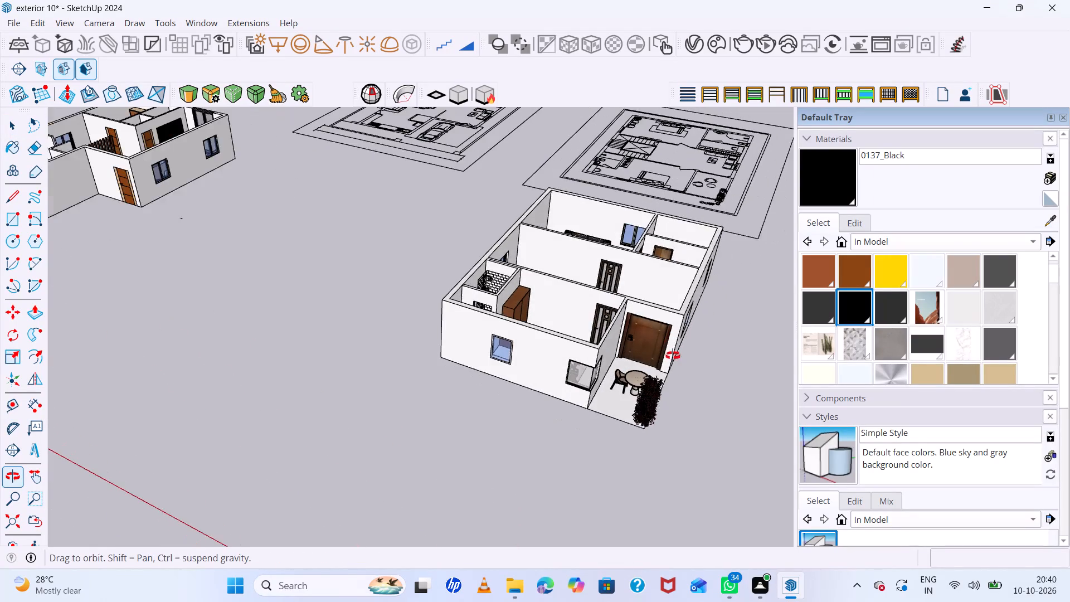
middle_drag(673, 356, 673, 355)
scroll(673, 355, down, 16)
scroll(387, 169, up, 7)
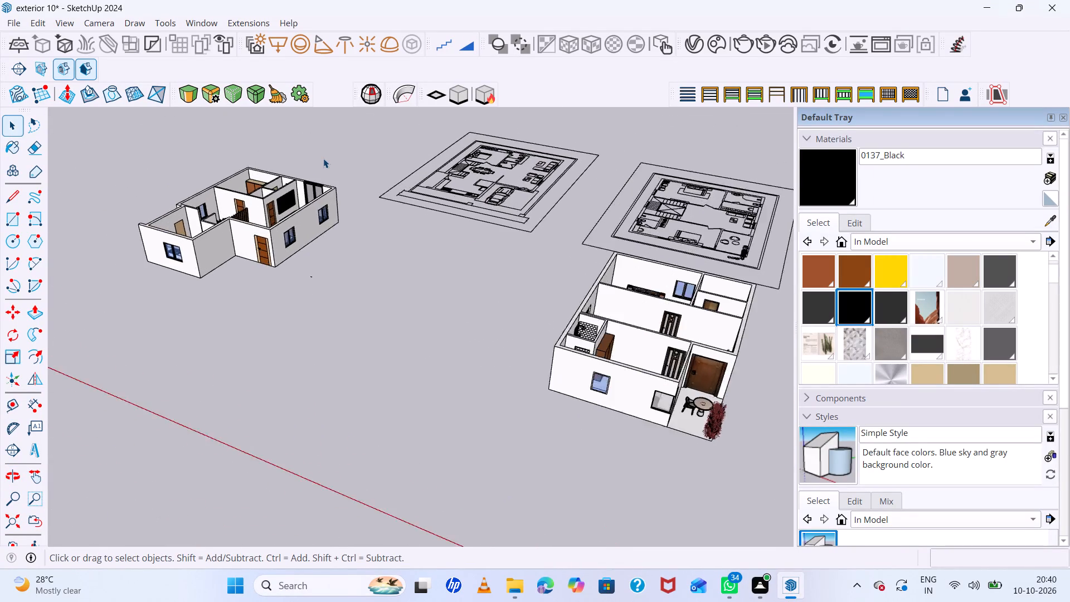
scroll(323, 158, up, 6)
scroll(322, 158, down, 20)
scroll(322, 158, down, 2)
scroll(522, 363, up, 1)
middle_drag(522, 363, 552, 421)
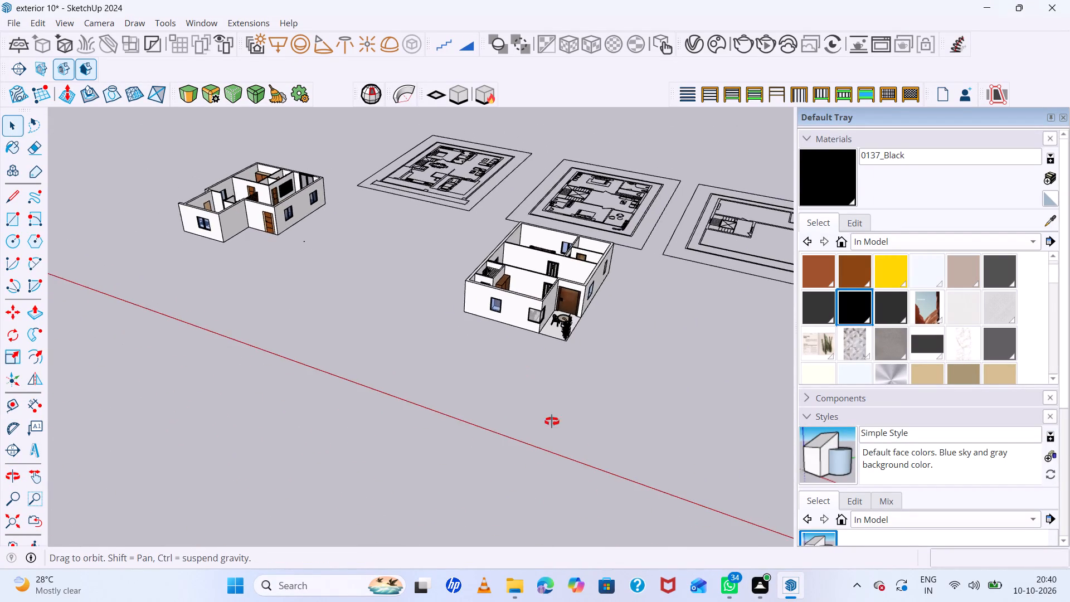
middle_drag(552, 421, 567, 457)
scroll(557, 317, up, 14)
middle_drag(558, 317, 608, 465)
scroll(617, 316, up, 1)
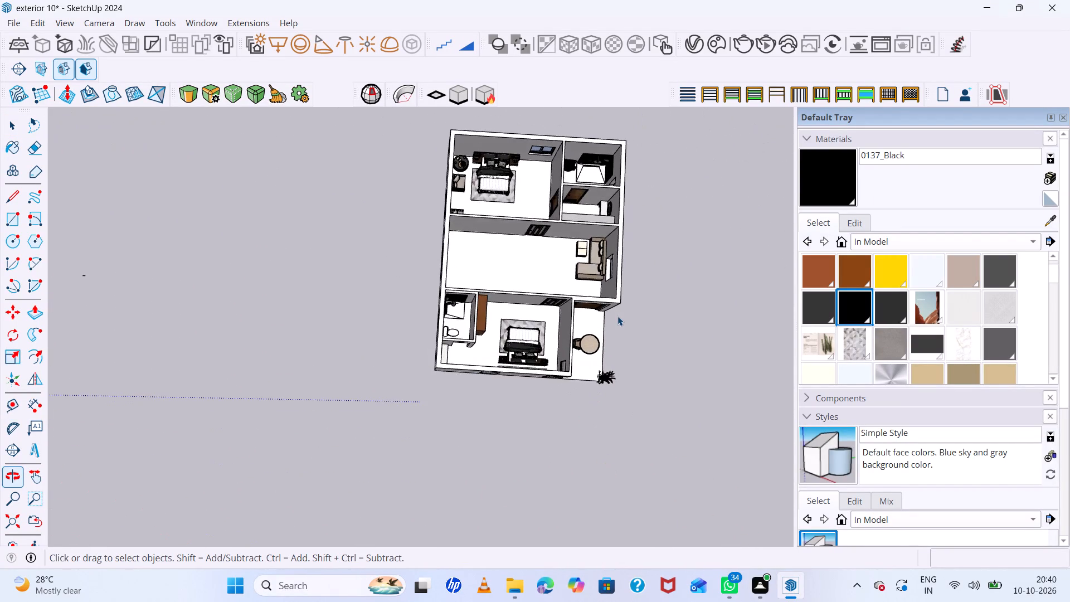
scroll(617, 316, down, 7)
scroll(602, 156, up, 11)
scroll(655, 191, down, 7)
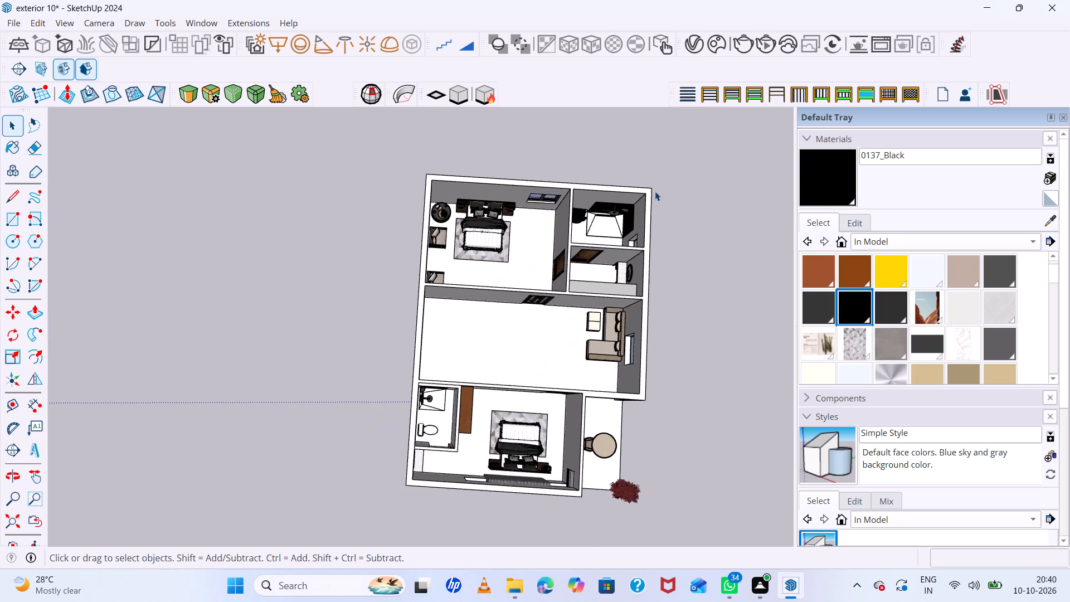
scroll(655, 191, down, 7)
scroll(699, 353, up, 13)
middle_drag(680, 384, 679, 428)
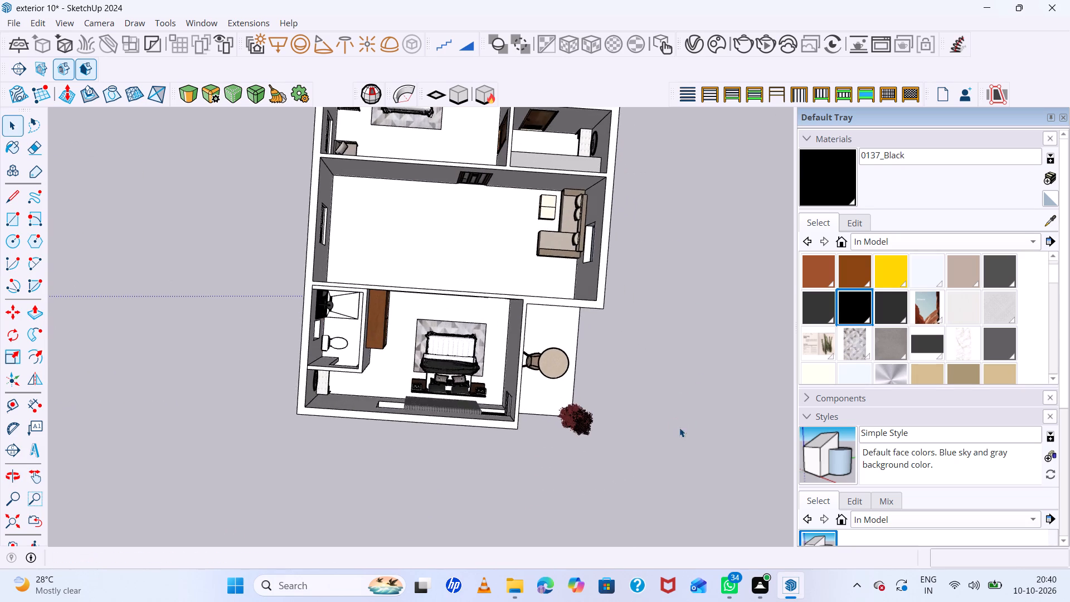
Move the entire brown-floored house about 73' 6" so its front outer corner meets the white-floored upper-floor house's front corner.
scroll(663, 346, down, 15)
drag(249, 181, 235, 190)
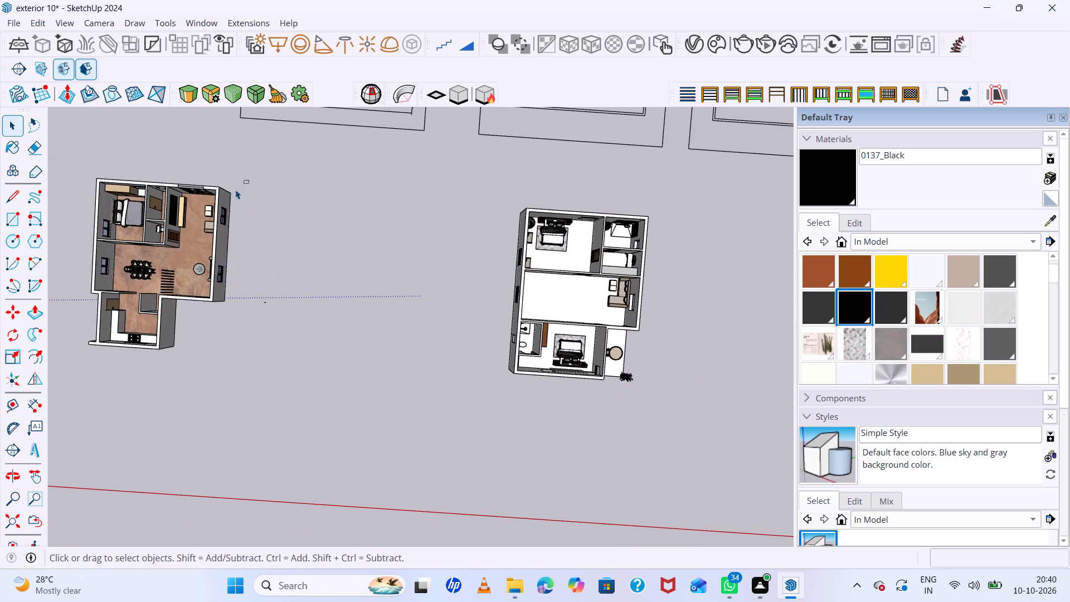
drag(235, 190, 65, 358)
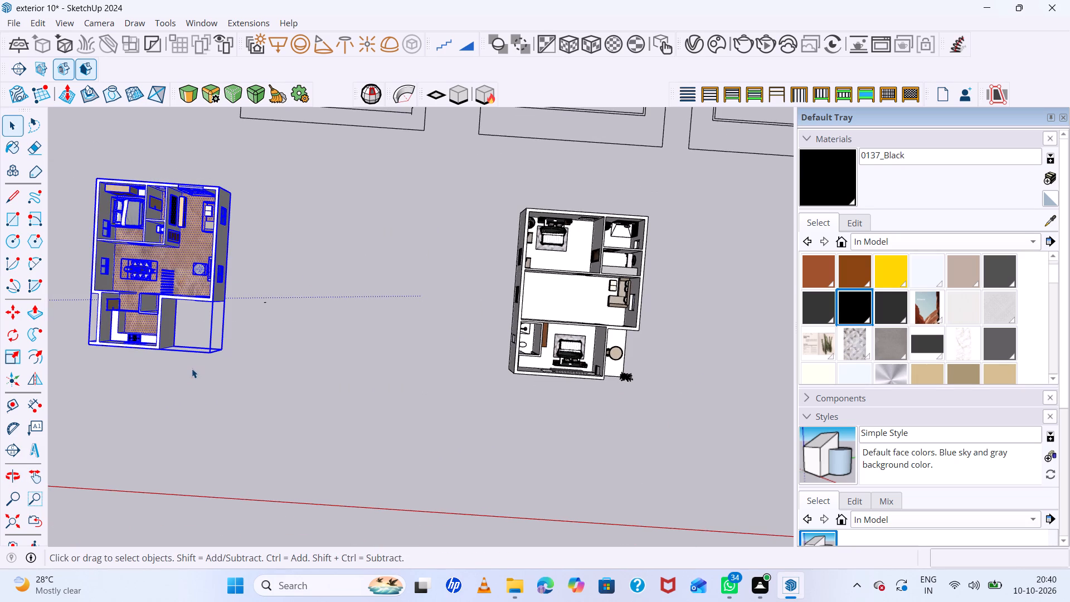
key(m)
click(213, 349)
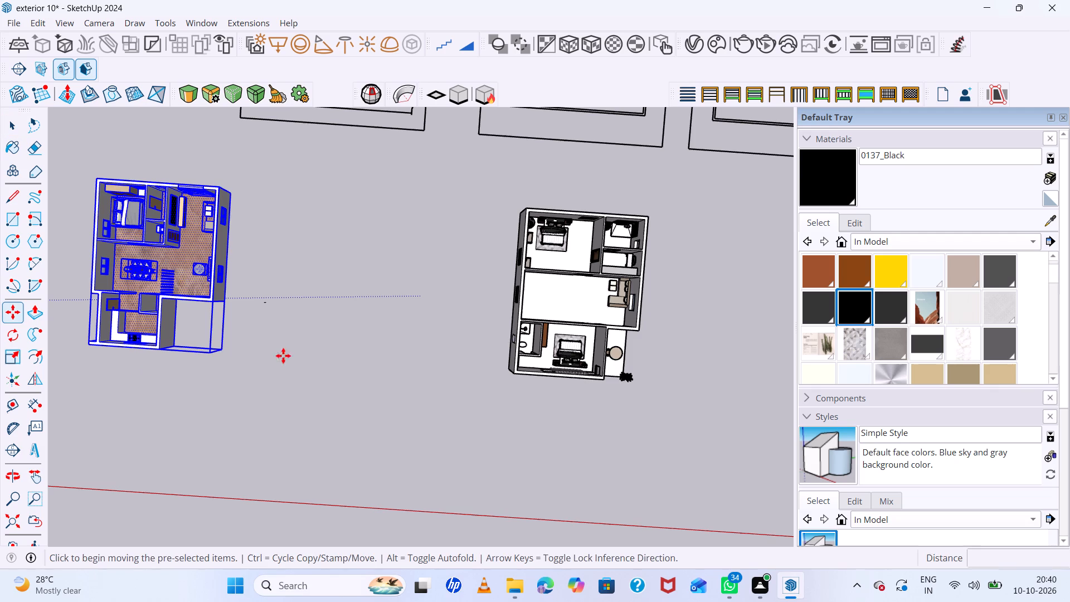
click(512, 369)
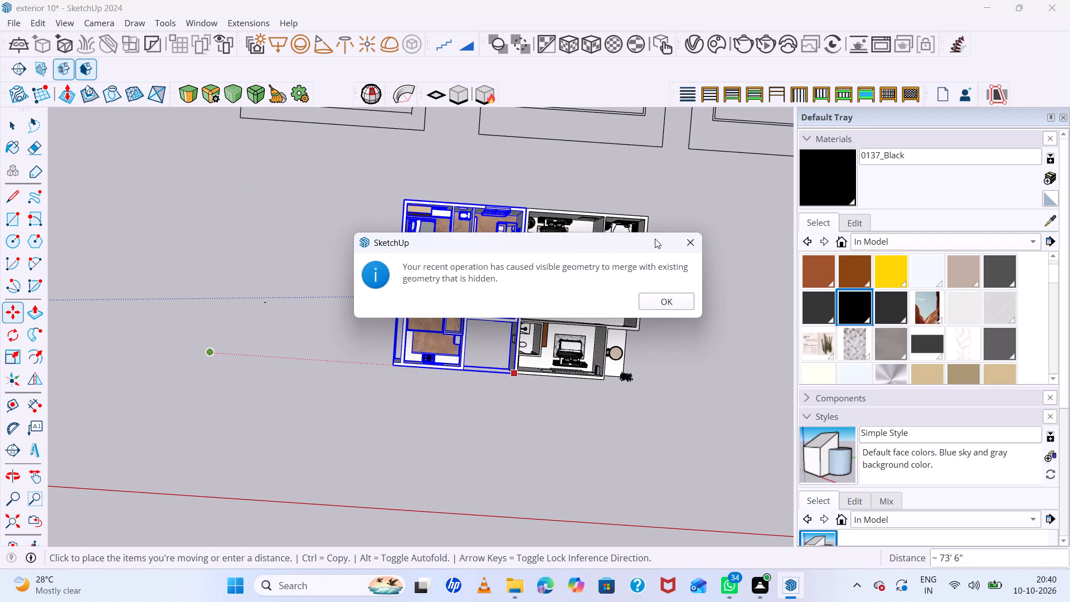
click(690, 244)
scroll(560, 370, up, 6)
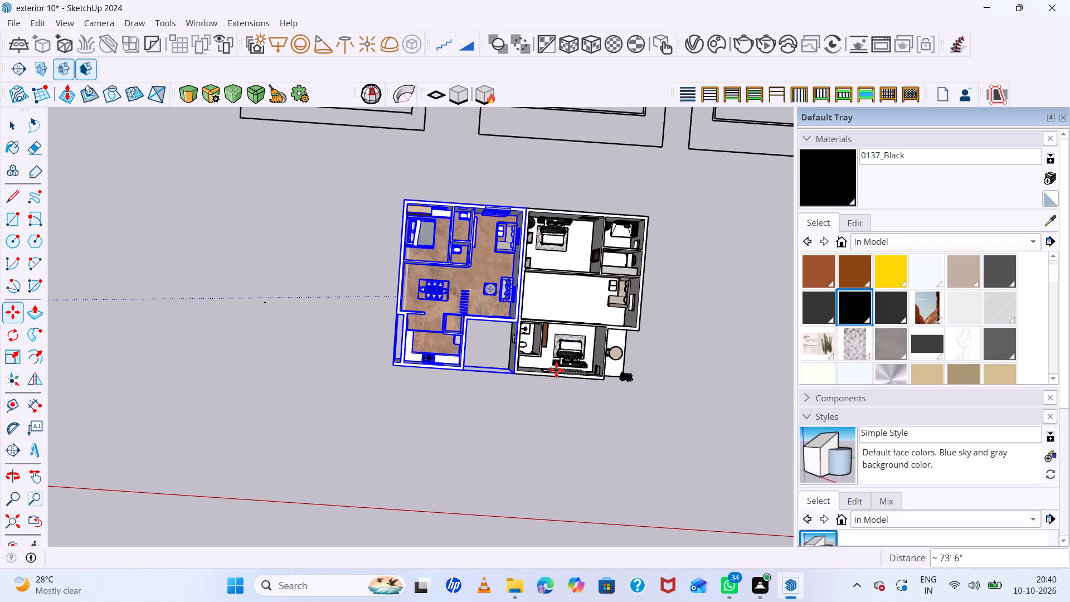
scroll(556, 370, up, 1)
middle_drag(556, 370, 513, 228)
scroll(515, 314, up, 5)
key(space)
scroll(552, 387, up, 1)
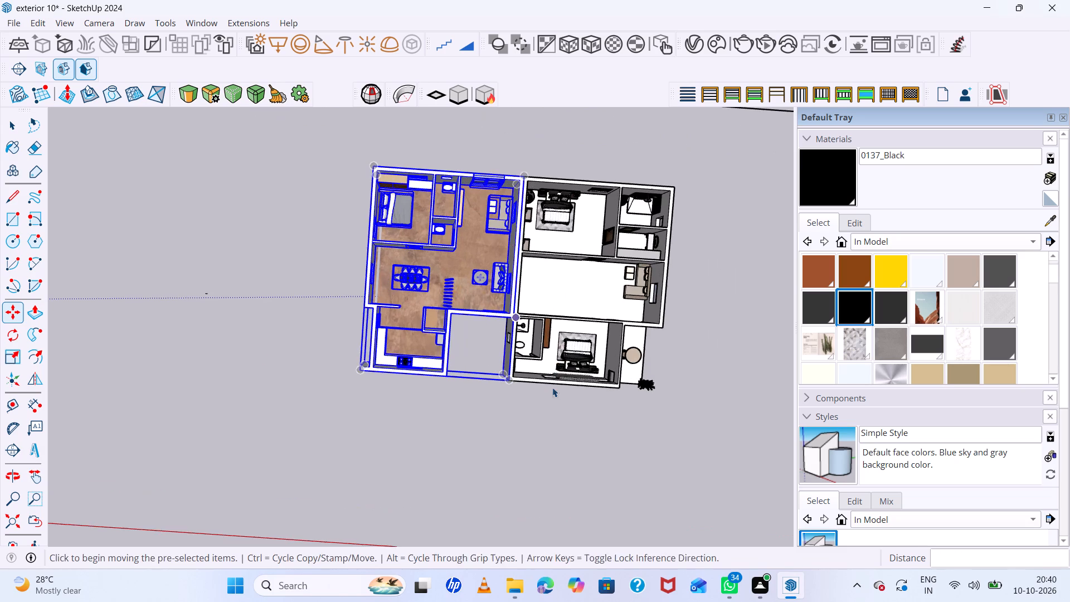
scroll(552, 387, up, 1)
middle_drag(552, 387, 521, 256)
scroll(503, 326, up, 10)
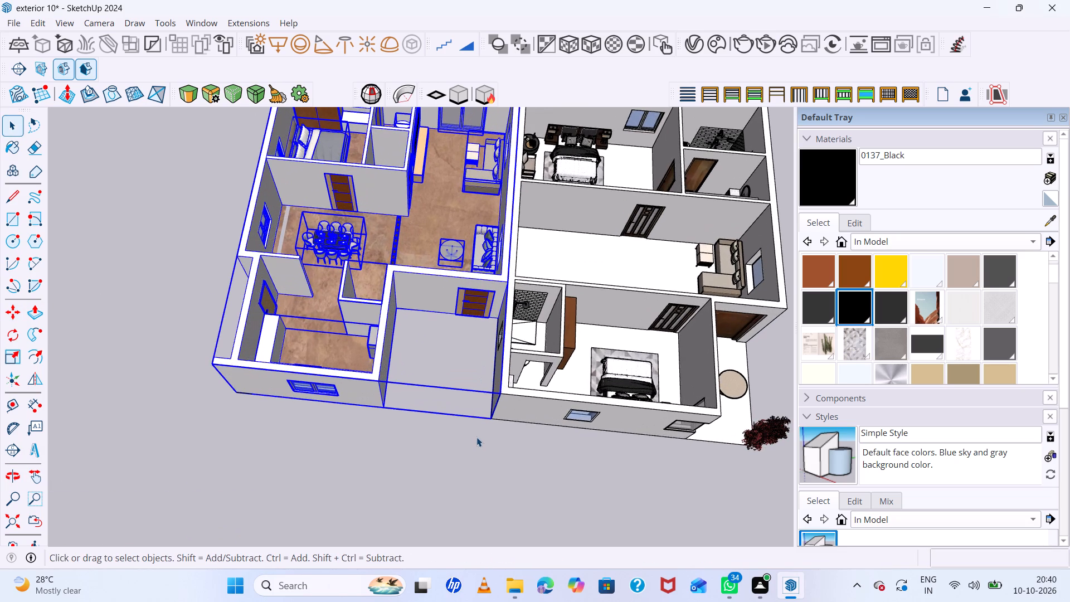
click(480, 445)
Delete the floor plan linework lying behind the two adjoining houses.
scroll(480, 445, down, 8)
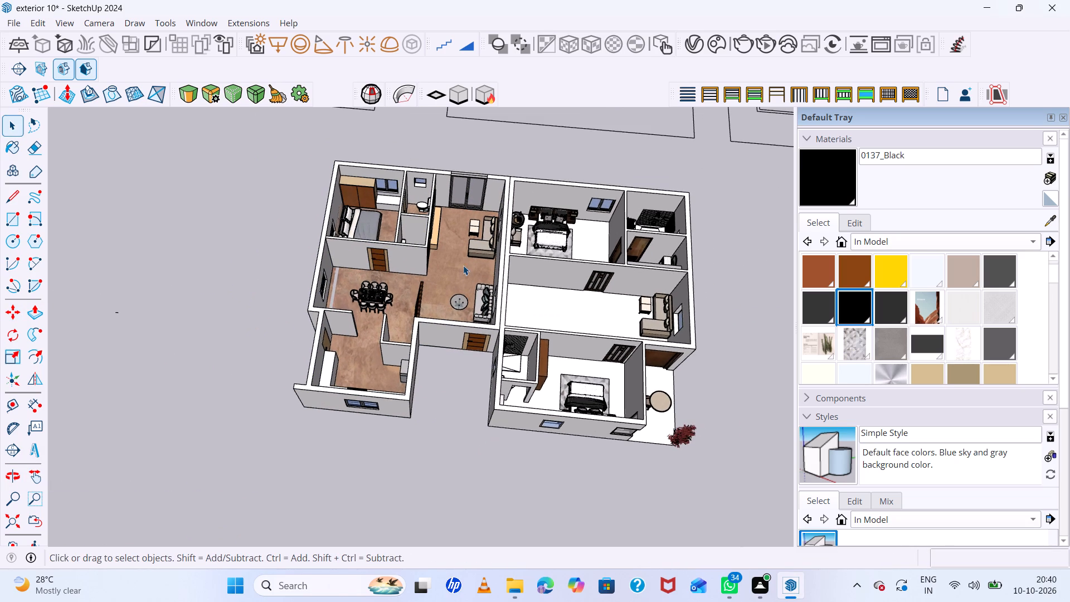
middle_drag(463, 265, 471, 346)
scroll(471, 347, down, 6)
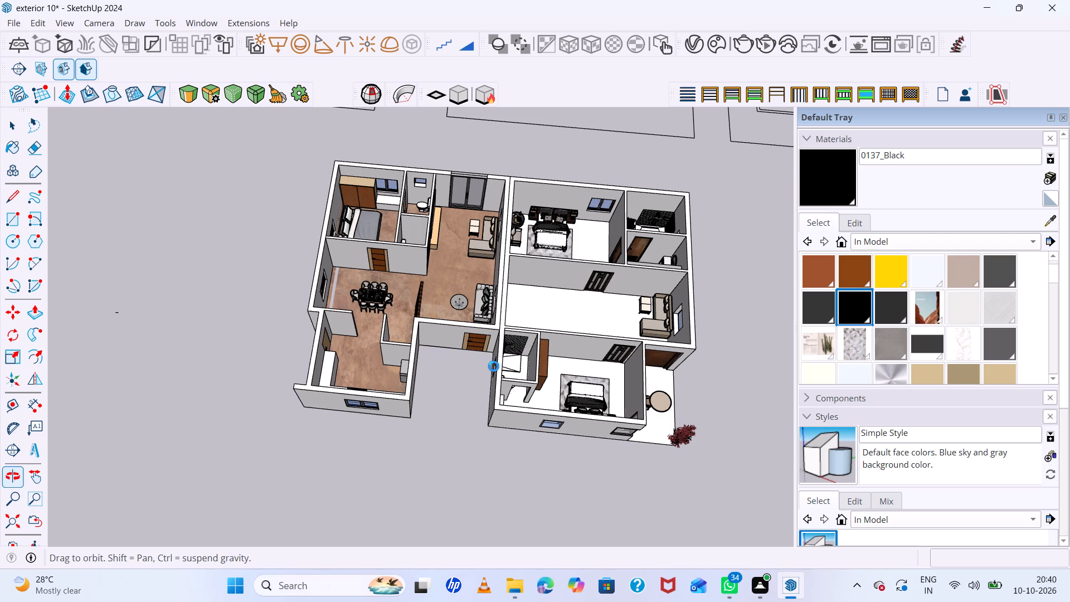
scroll(494, 366, up, 7)
scroll(512, 315, up, 5)
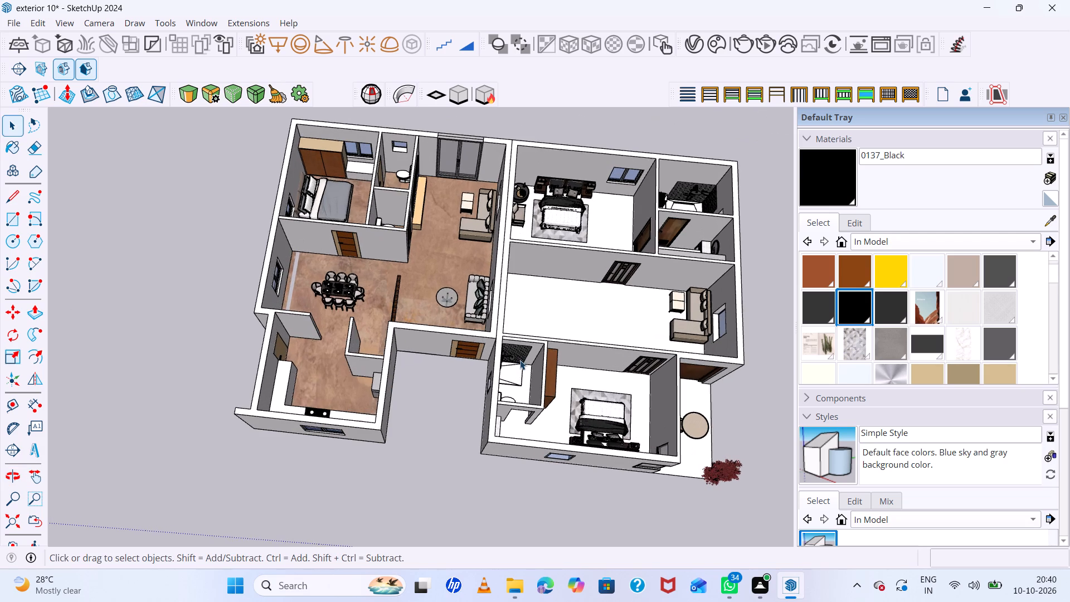
middle_drag(507, 409, 548, 419)
scroll(548, 419, down, 5)
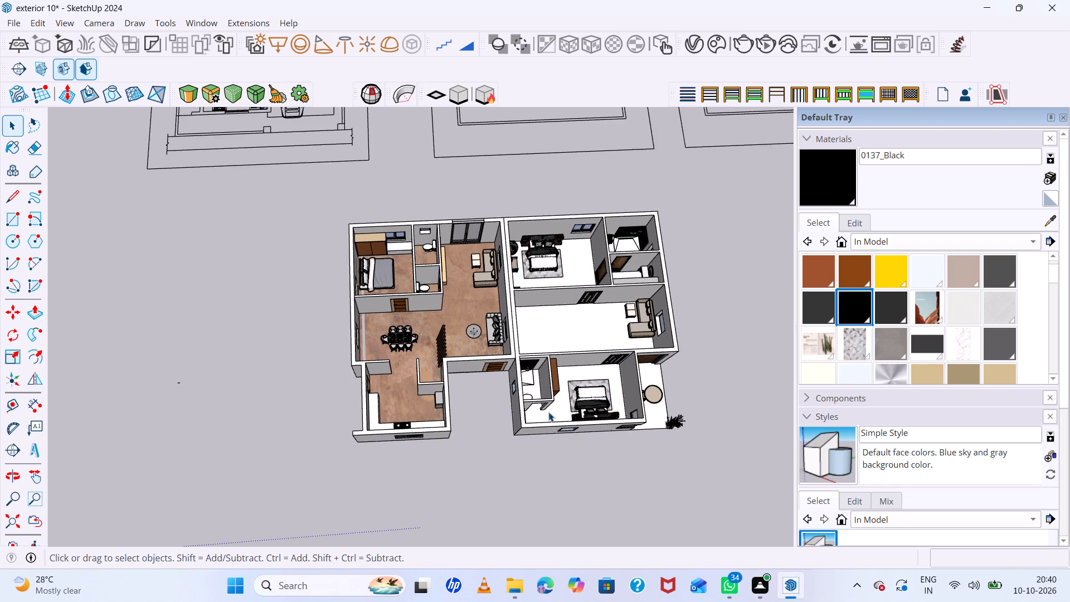
click(539, 153)
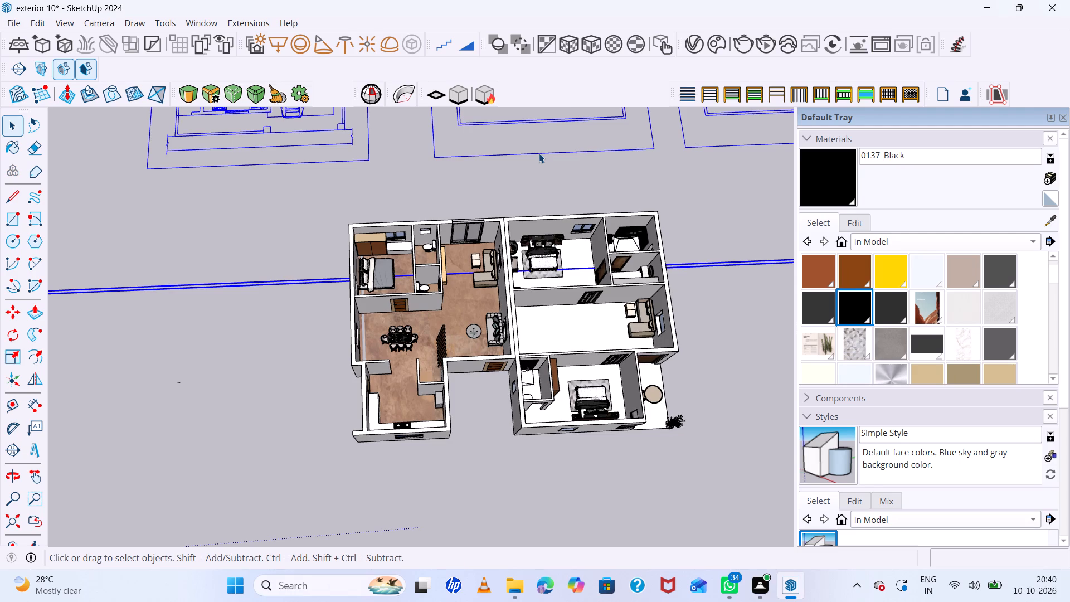
key(Delete)
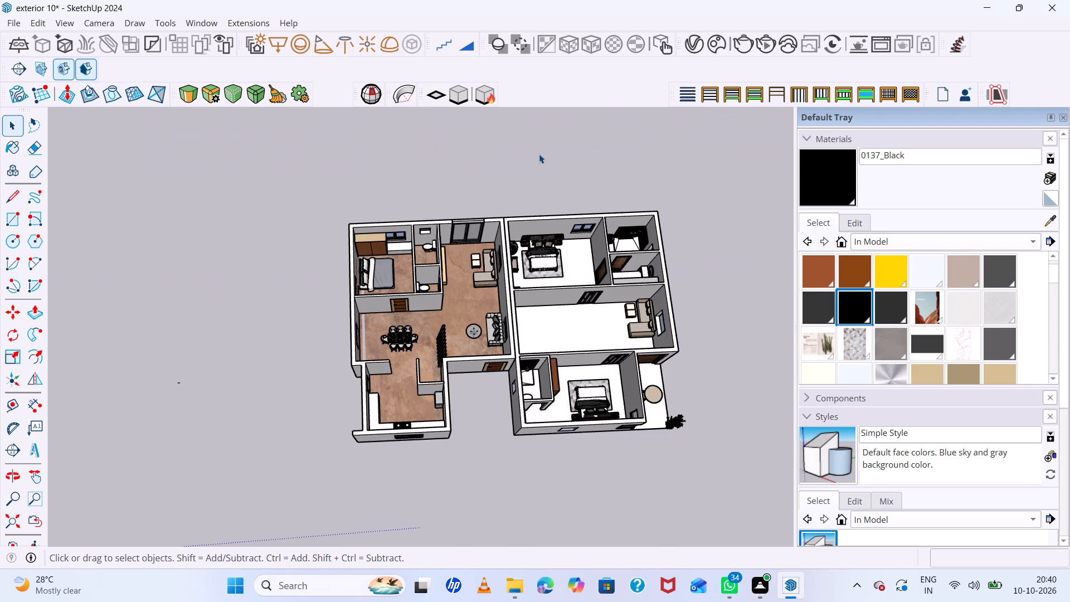
Examine the overall layout of the two adjoining furnished floors from above.
scroll(600, 333, up, 1)
scroll(600, 333, down, 4)
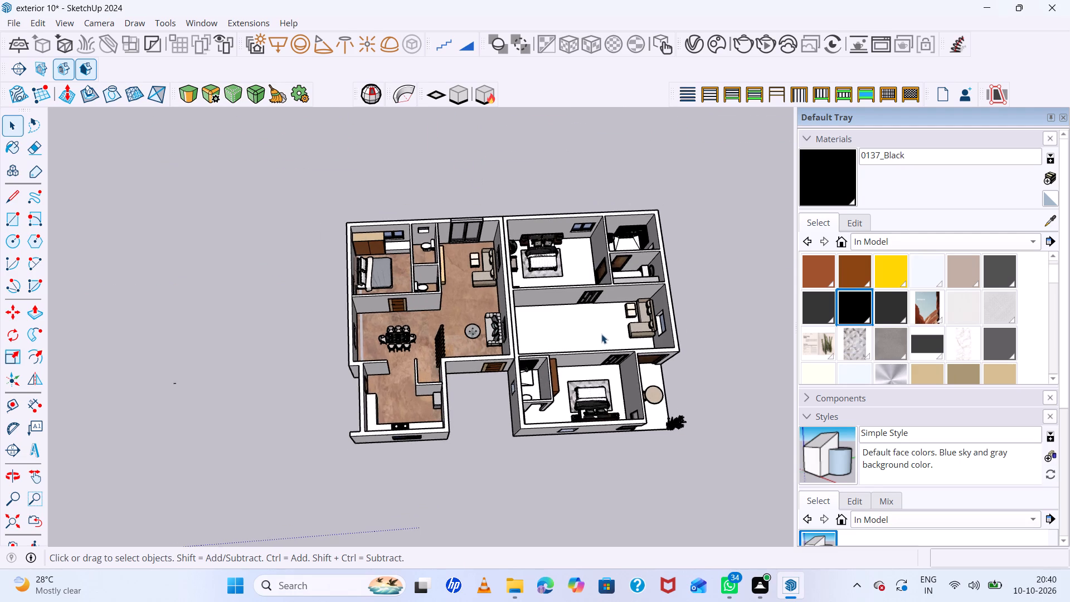
middle_drag(644, 370, 628, 434)
scroll(645, 416, up, 6)
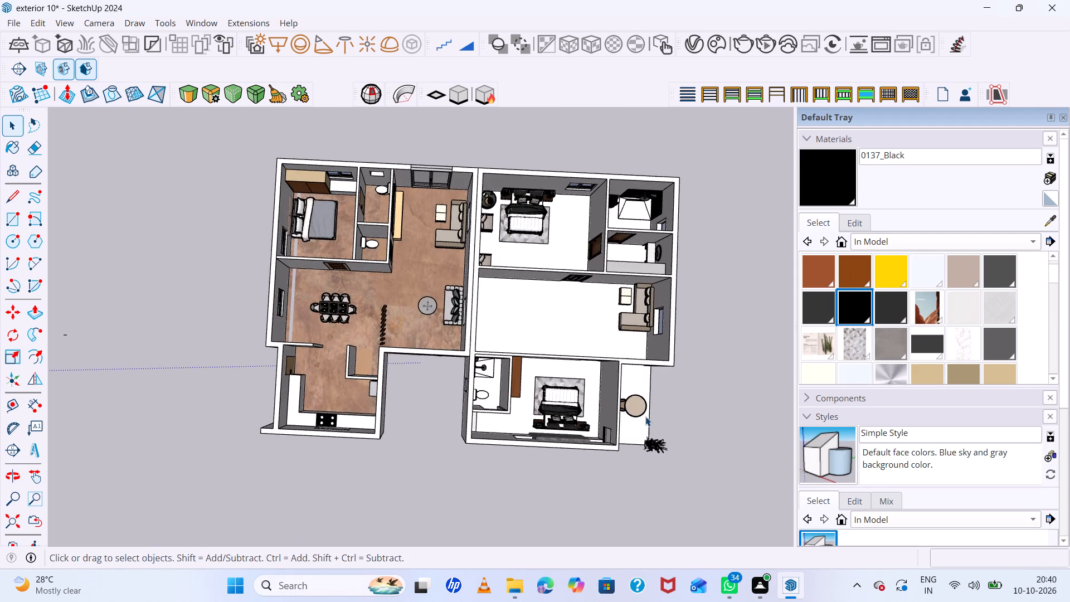
scroll(646, 416, up, 2)
middle_drag(662, 424, 669, 402)
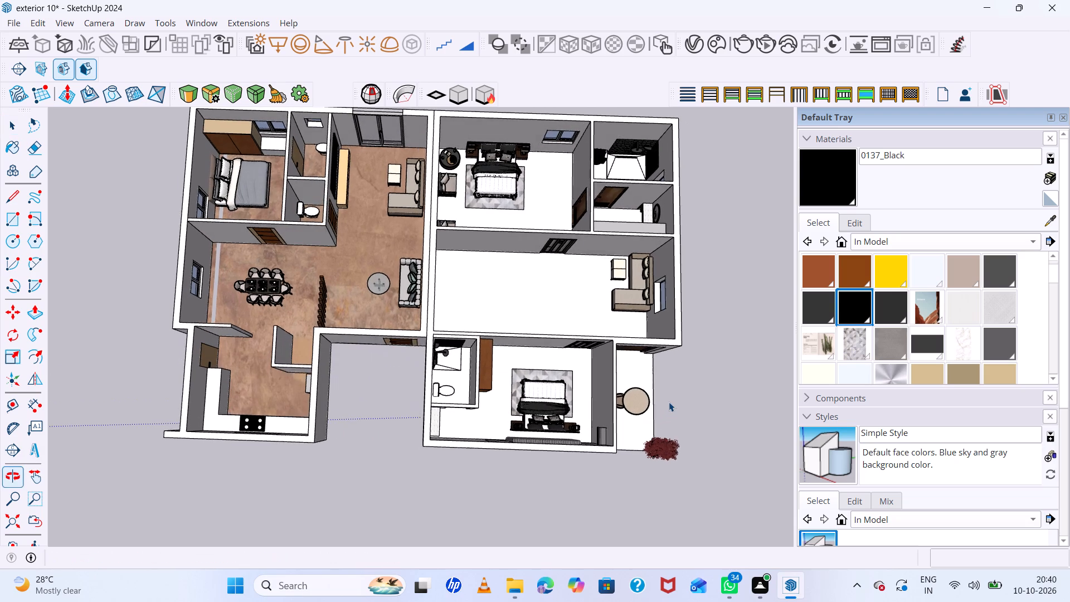
scroll(669, 401, down, 4)
scroll(612, 140, up, 1)
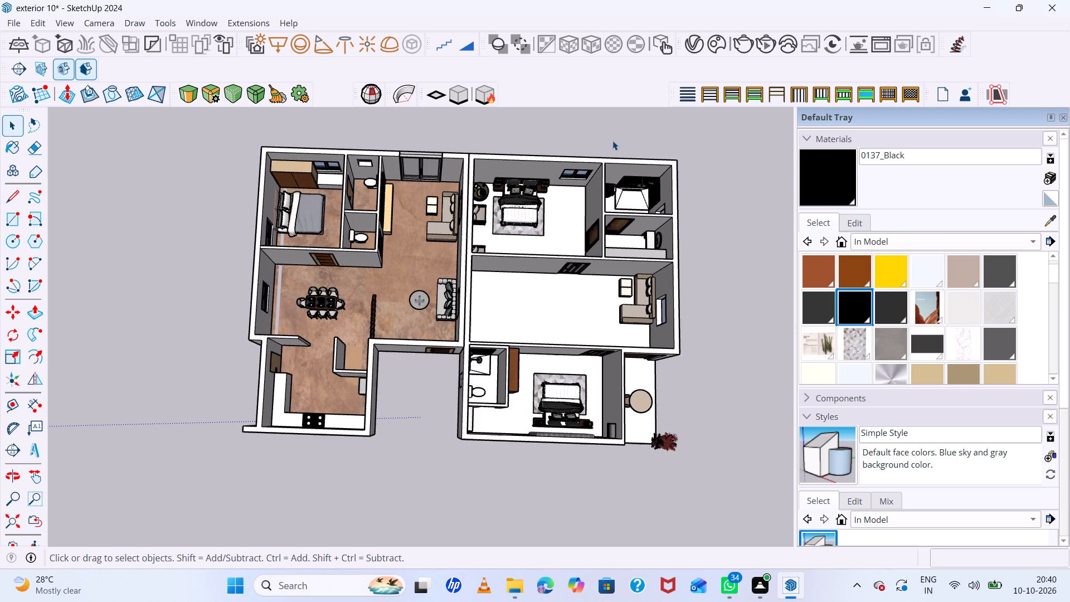
scroll(612, 140, up, 1)
middle_drag(396, 226, 397, 227)
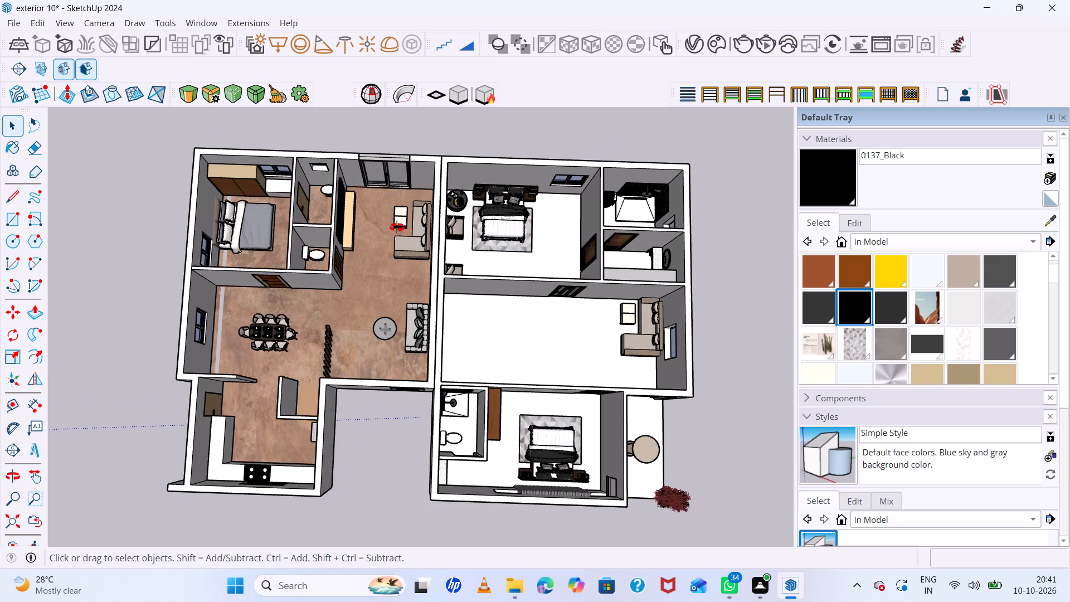
middle_drag(397, 227, 402, 260)
scroll(402, 260, down, 3)
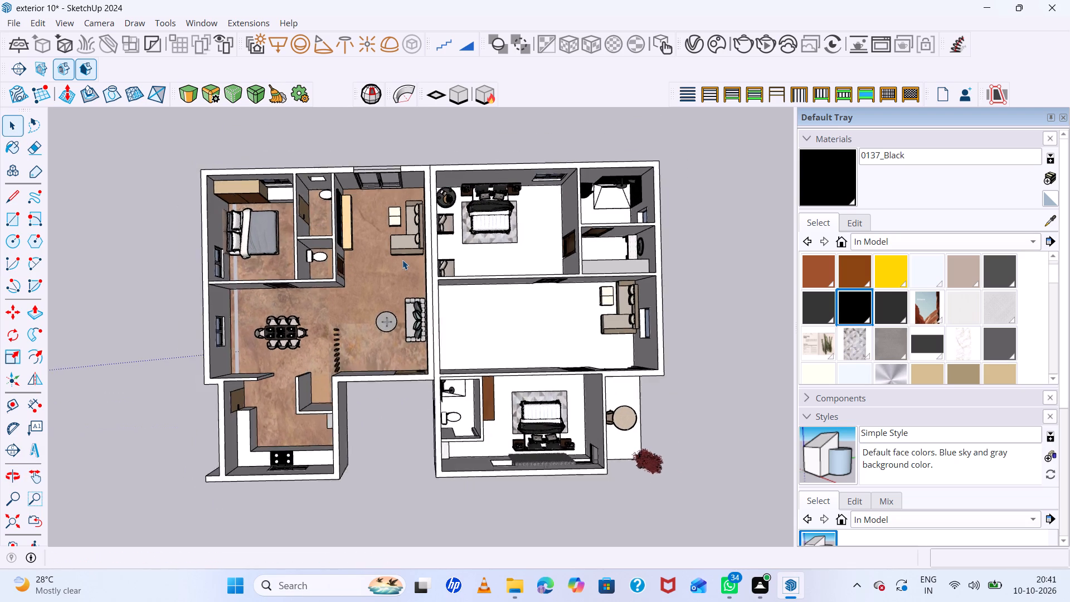
scroll(402, 260, up, 5)
scroll(402, 260, down, 2)
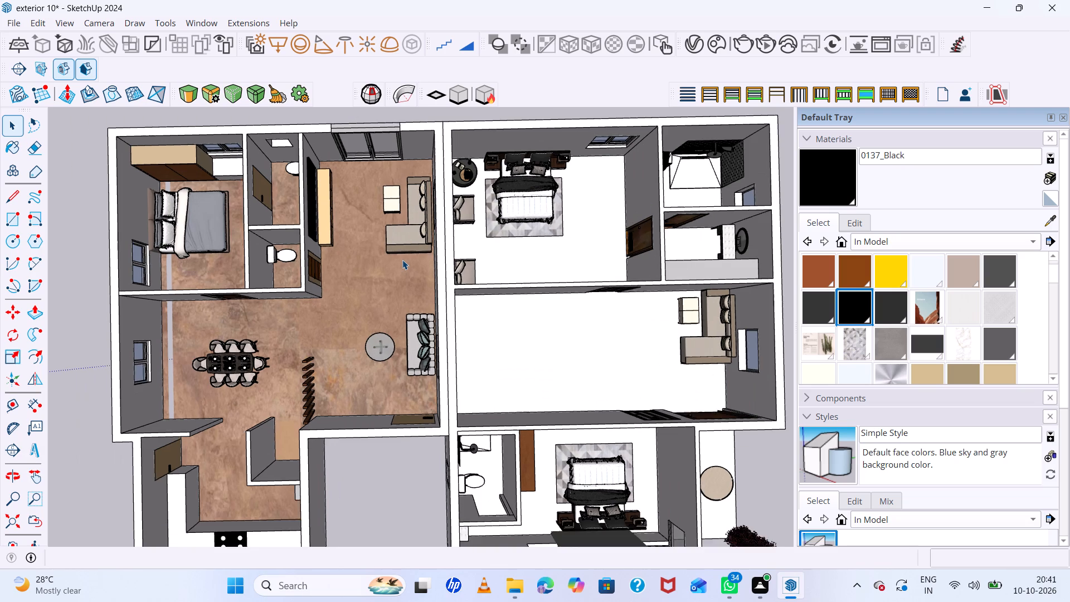
scroll(402, 260, down, 1)
middle_drag(425, 300, 415, 287)
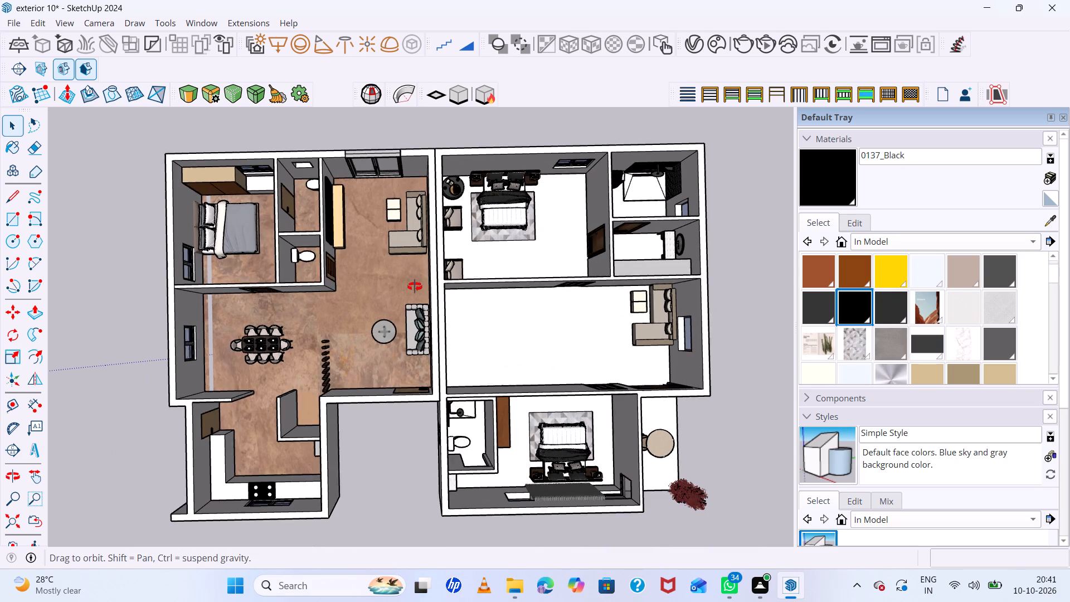
middle_drag(415, 287, 415, 285)
middle_drag(574, 299, 571, 287)
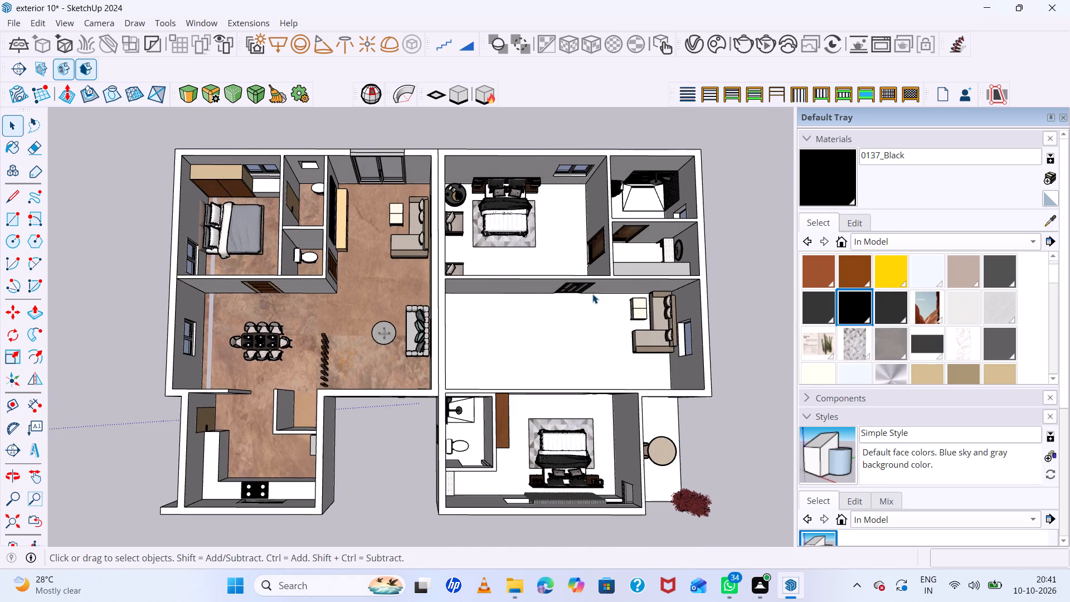
Inspect the upper floor's rooms up close, including the shower room beside the wardrobe, and compare them with the adjoining floor.
scroll(592, 294, up, 4)
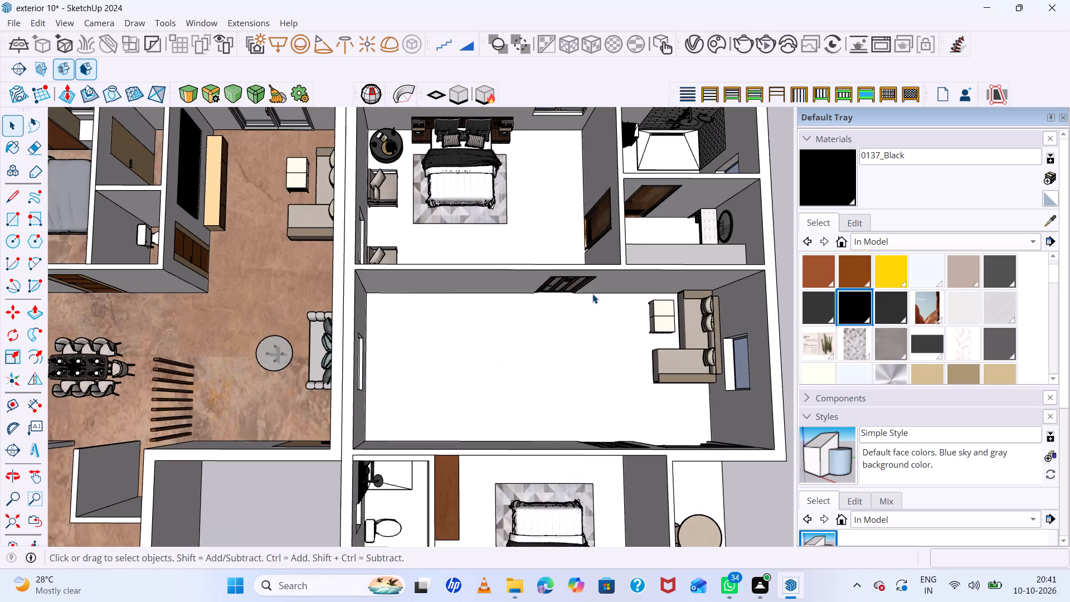
scroll(594, 294, down, 5)
middle_drag(594, 294, 545, 229)
scroll(465, 421, up, 7)
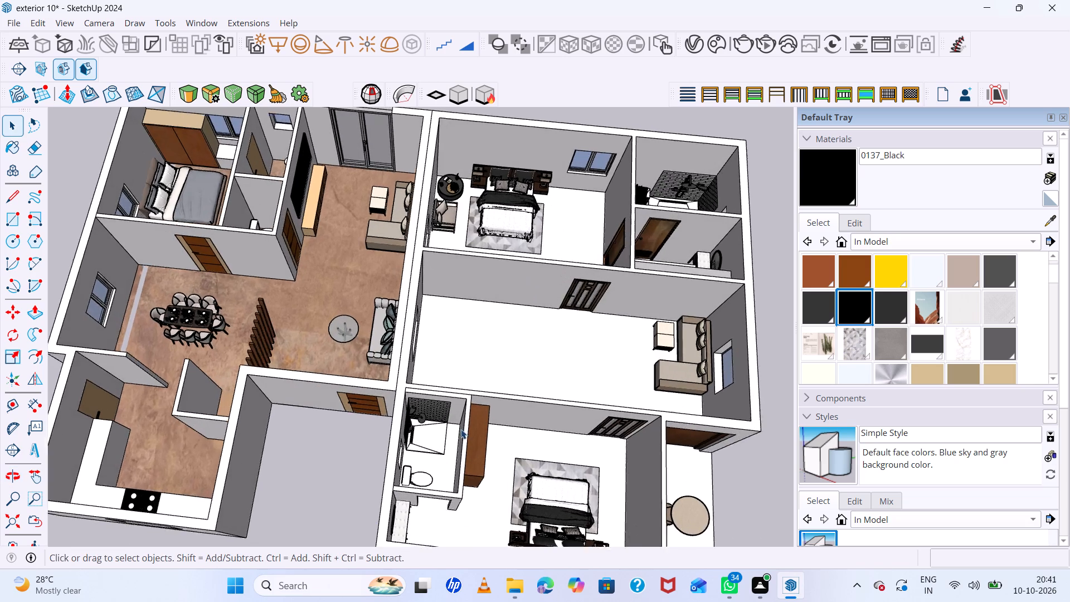
scroll(446, 436, up, 19)
middle_drag(421, 432, 406, 377)
scroll(421, 432, up, 1)
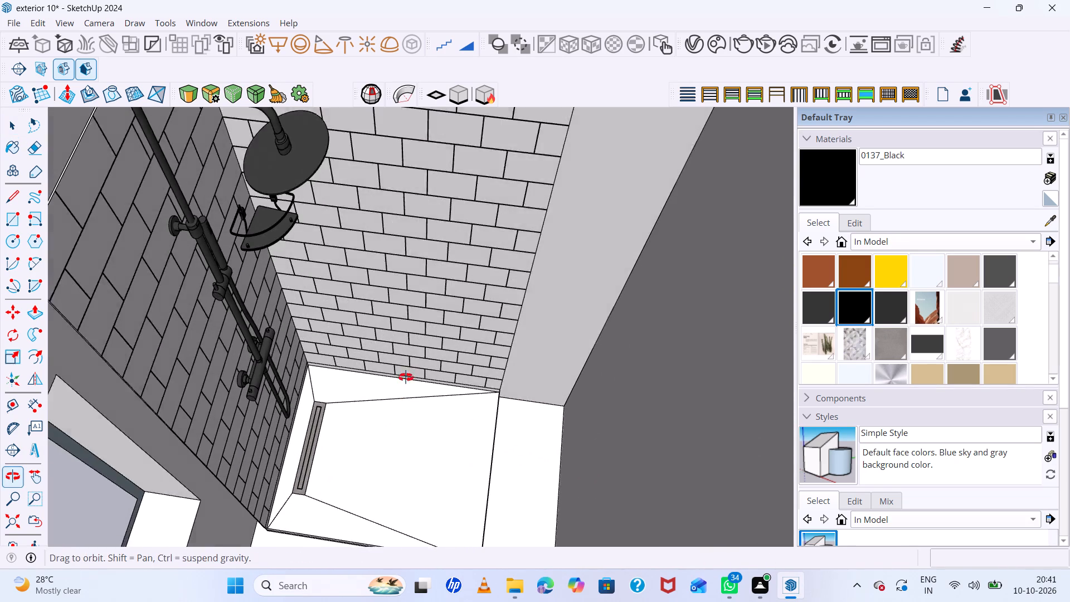
middle_drag(406, 377, 405, 373)
scroll(405, 373, up, 1)
scroll(405, 373, down, 15)
scroll(492, 420, down, 3)
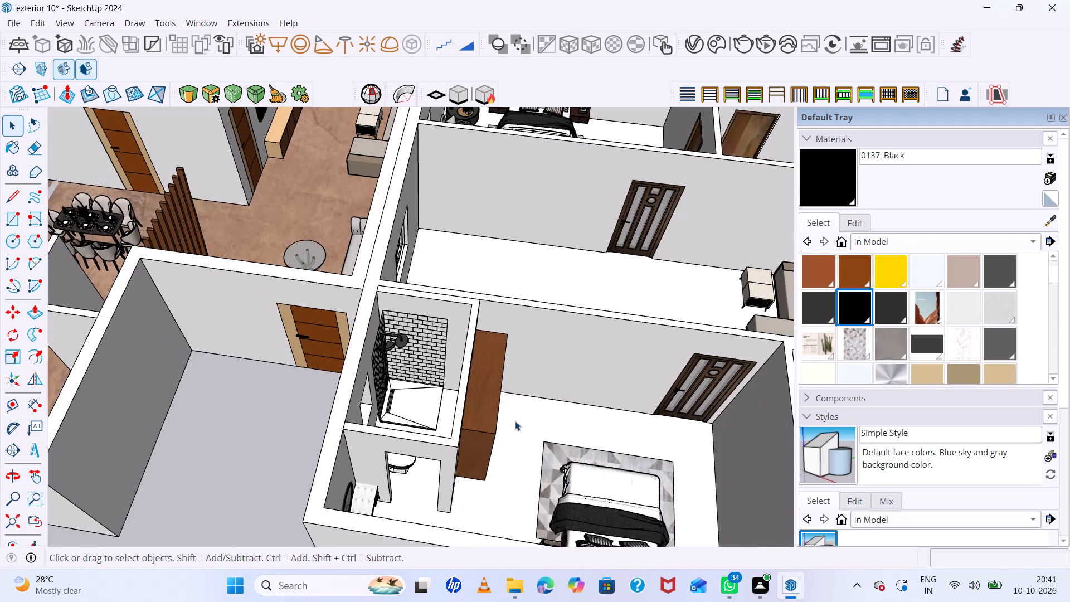
scroll(515, 421, down, 6)
middle_drag(510, 417, 401, 380)
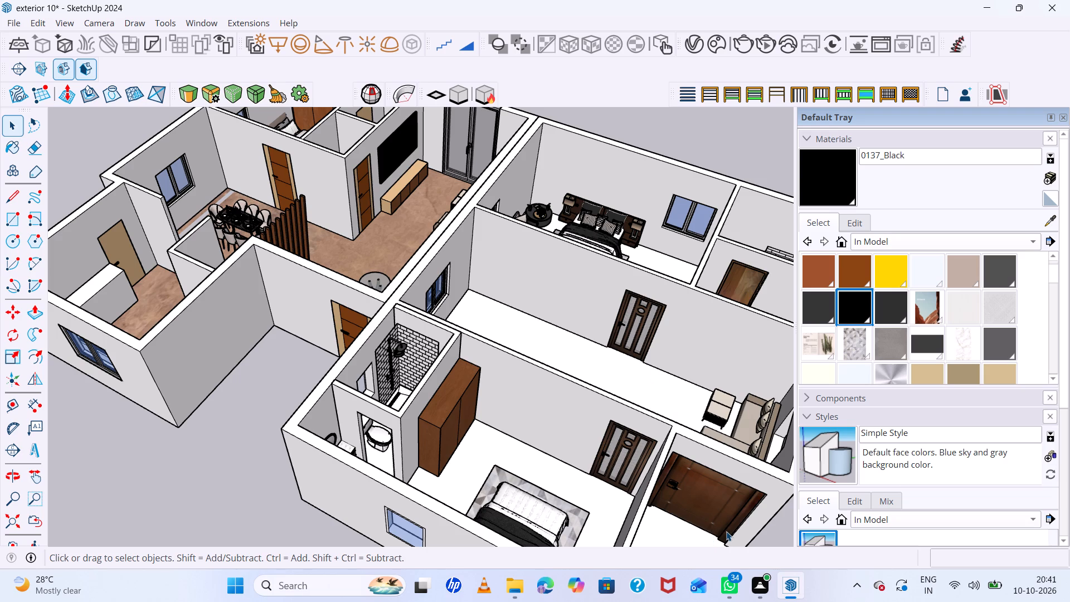
scroll(775, 522, down, 9)
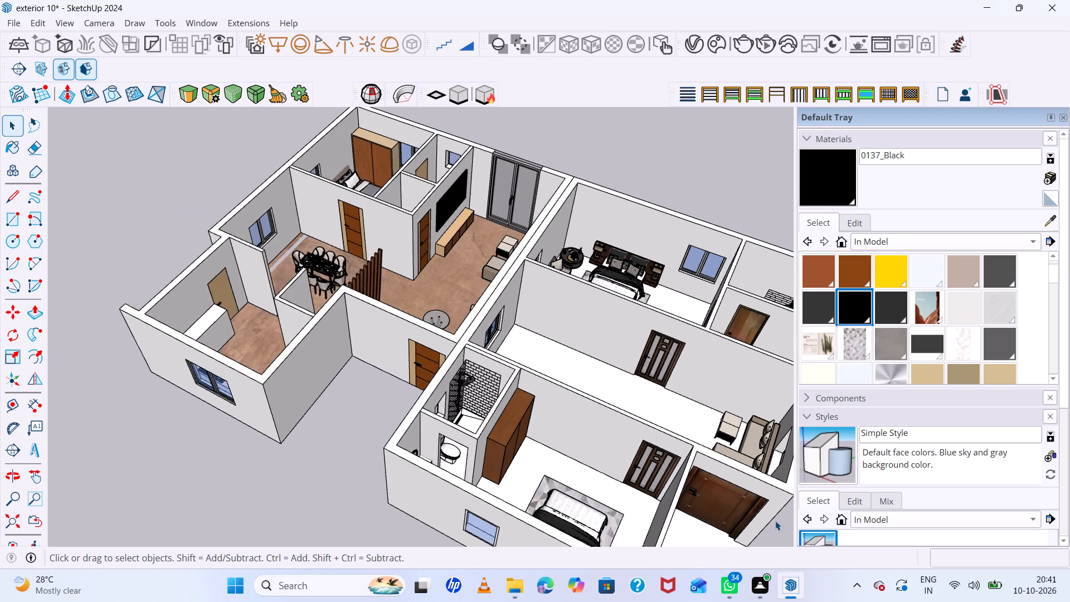
Examine both adjoining floors as a whole, and up close around the dining and living area and the neighbouring shower room.
scroll(775, 521, down, 10)
scroll(766, 494, up, 6)
scroll(694, 457, down, 7)
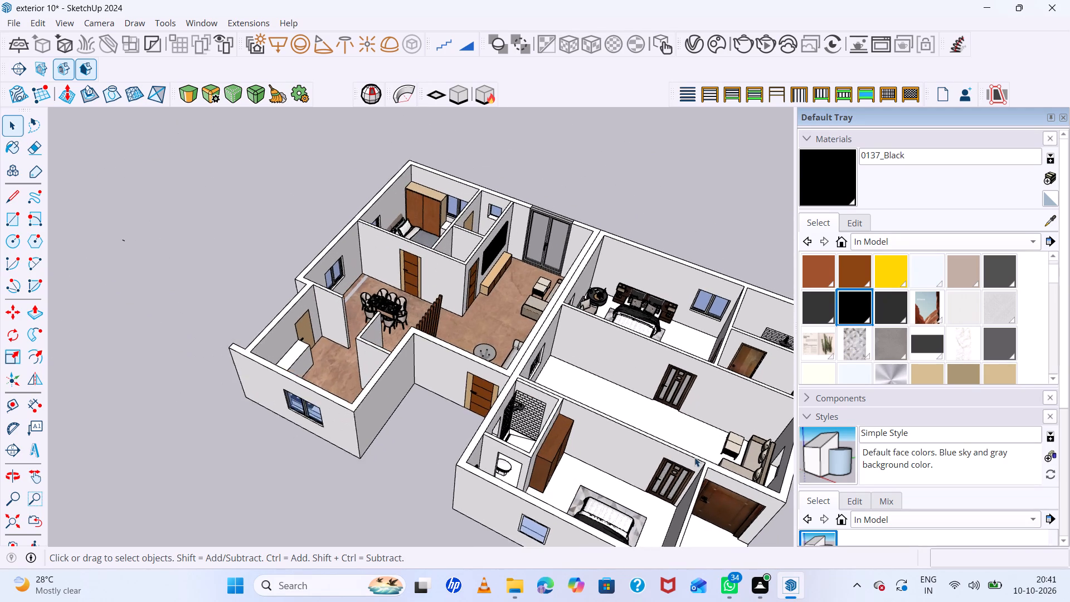
scroll(548, 405, down, 14)
scroll(636, 415, down, 5)
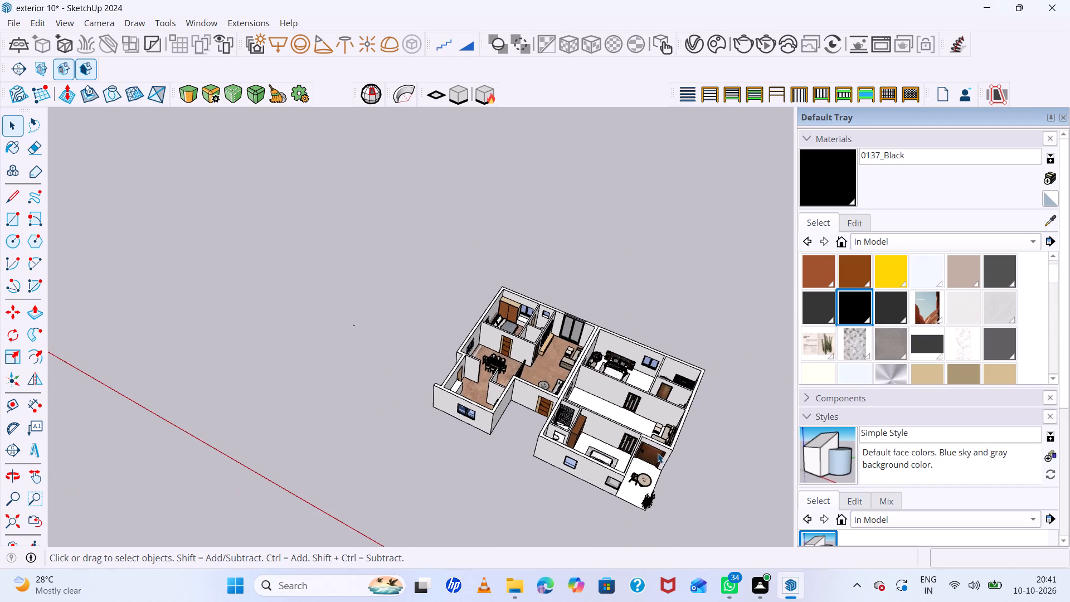
middle_drag(658, 453, 660, 515)
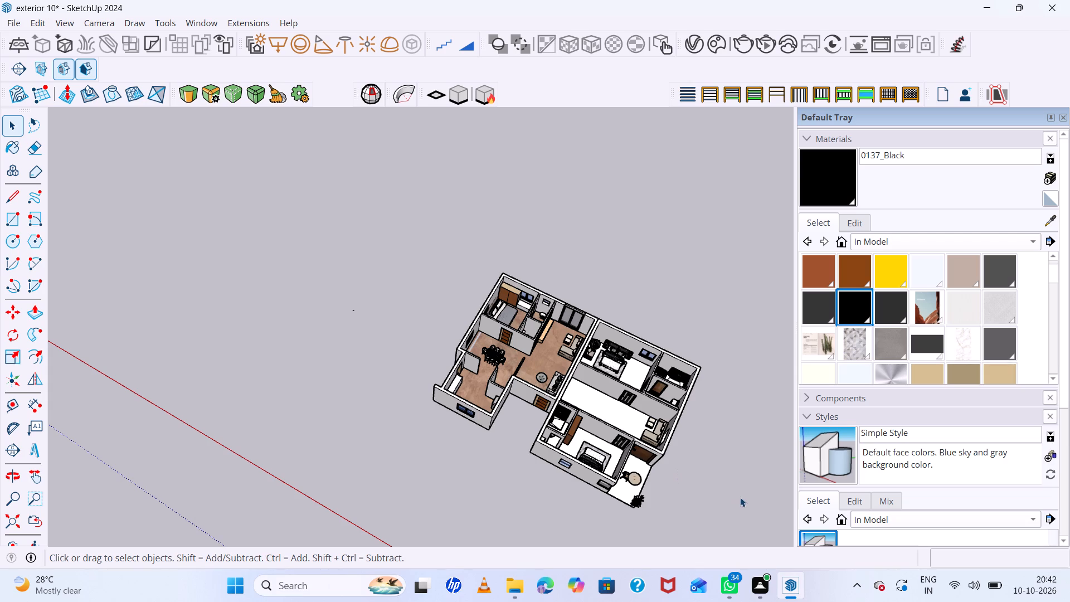
scroll(567, 378, up, 20)
scroll(567, 378, up, 11)
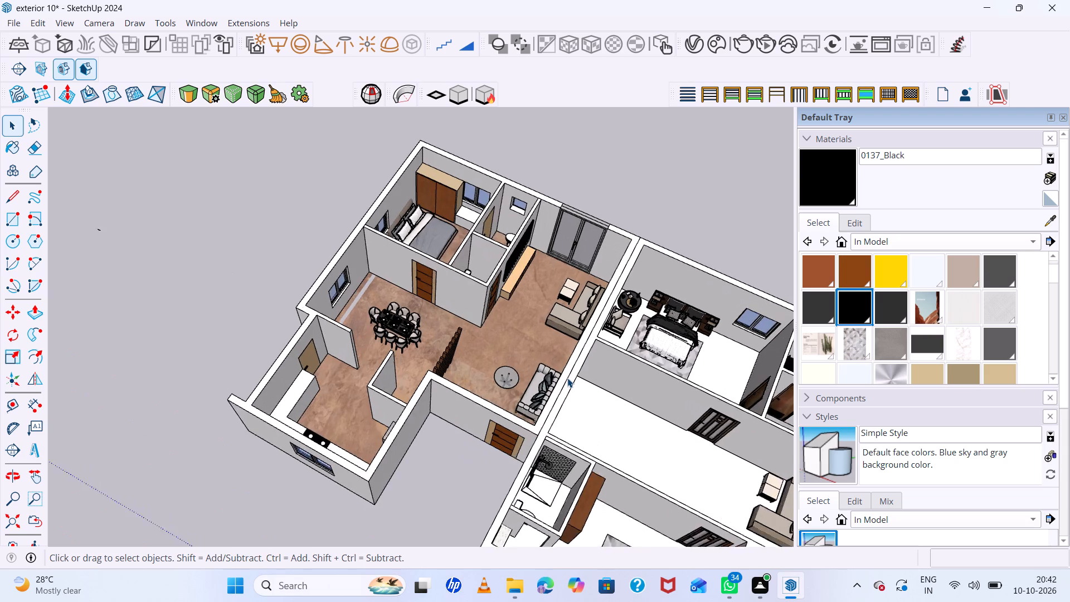
scroll(567, 378, up, 5)
scroll(567, 378, down, 15)
scroll(577, 423, up, 9)
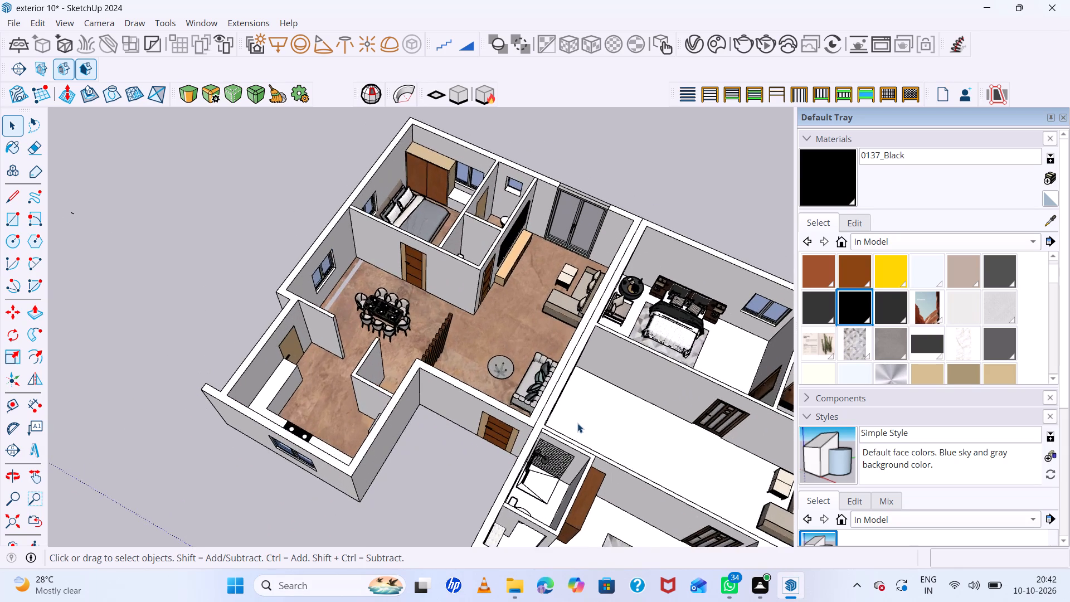
scroll(577, 423, up, 8)
middle_drag(562, 405, 501, 322)
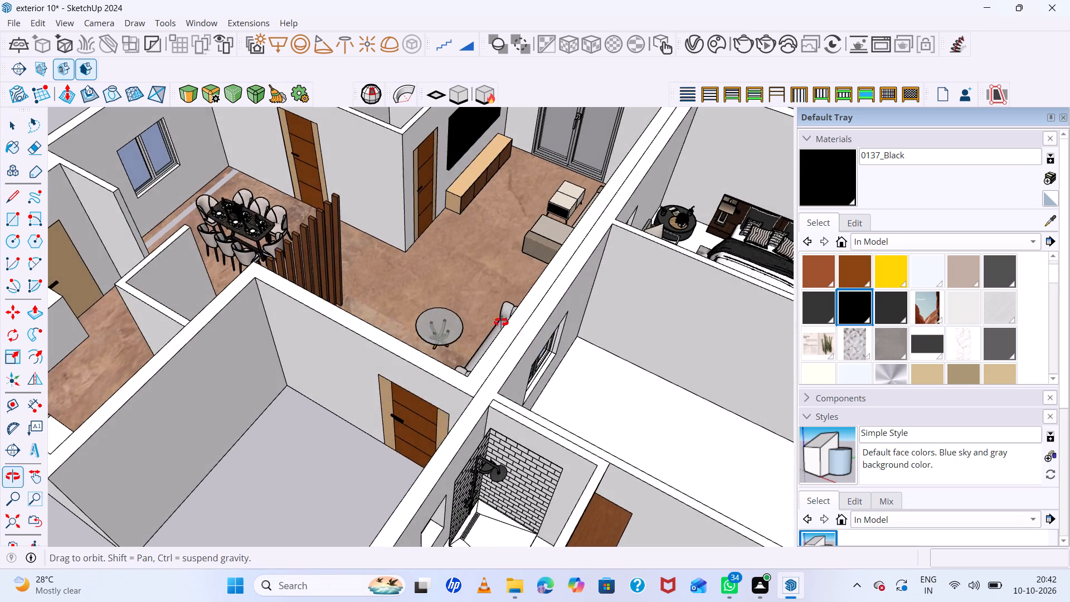
middle_drag(501, 322, 364, 332)
middle_click(348, 341)
scroll(346, 341, down, 13)
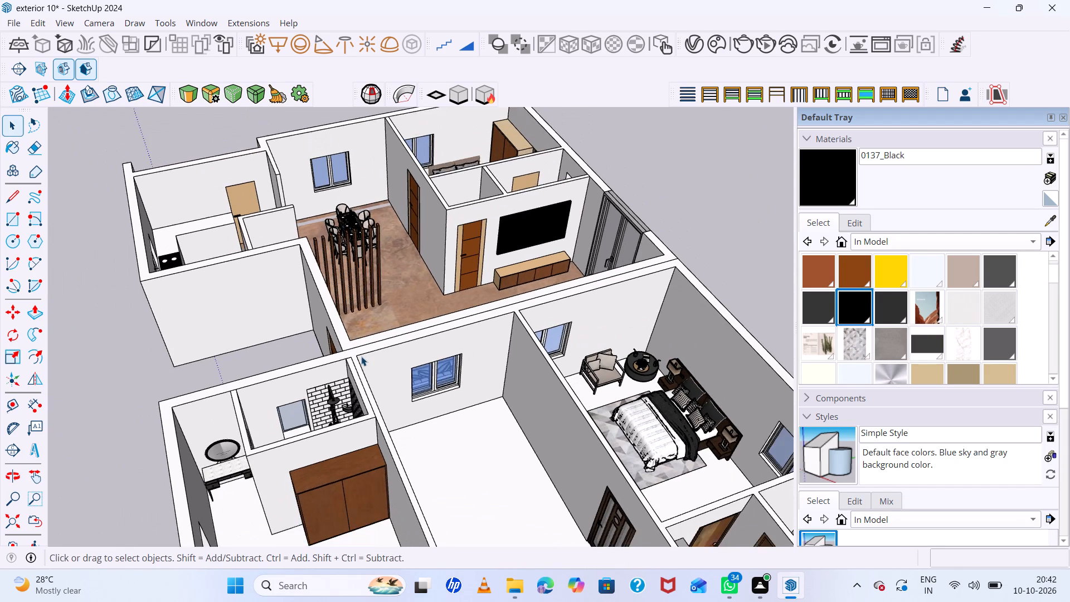
scroll(361, 356, down, 20)
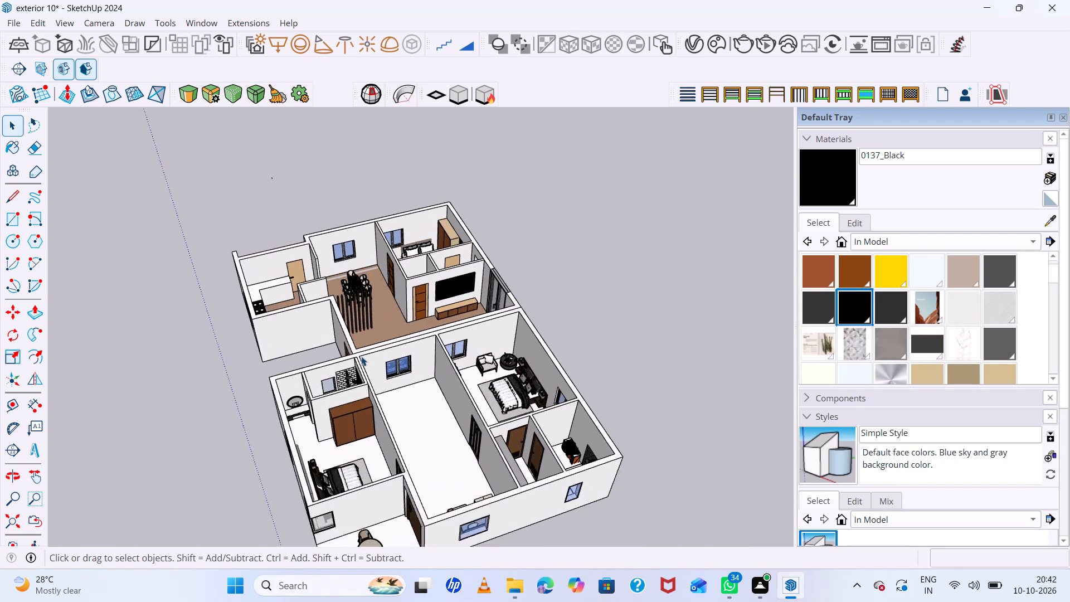
Check how the two houses' geometry is grouped by selecting the white-floored house's floor and walls and opening the brown-floored house's group.
triple_click(417, 391)
click(417, 391)
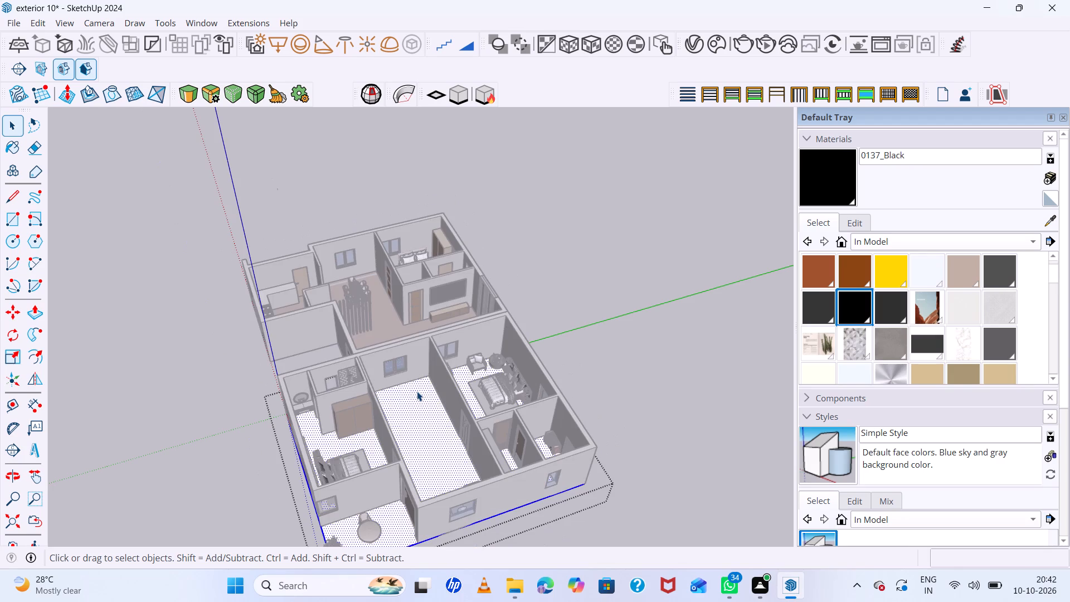
click(722, 347)
click(470, 428)
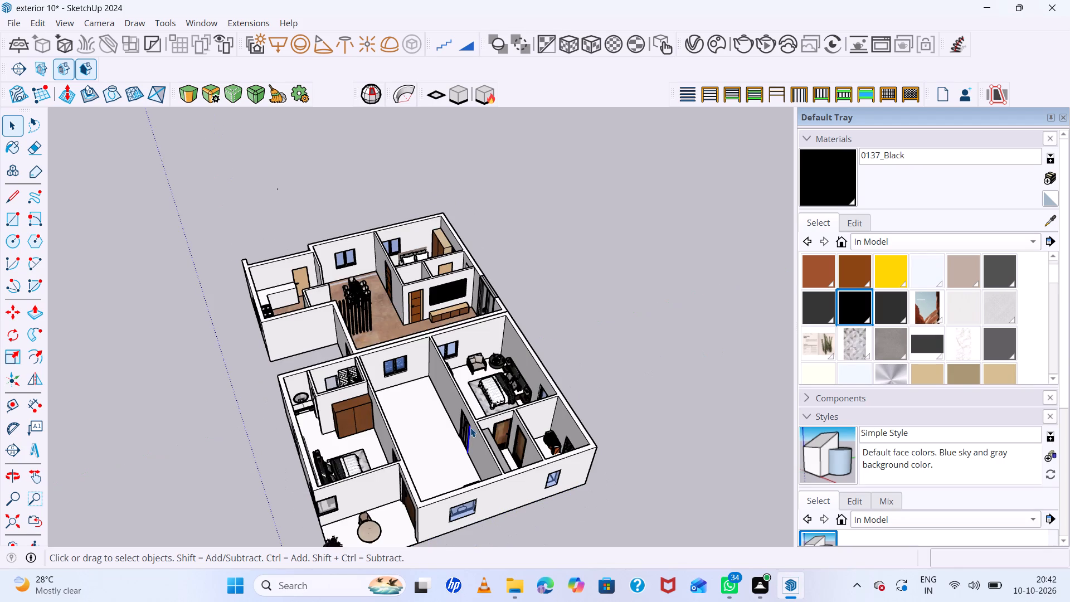
click(526, 472)
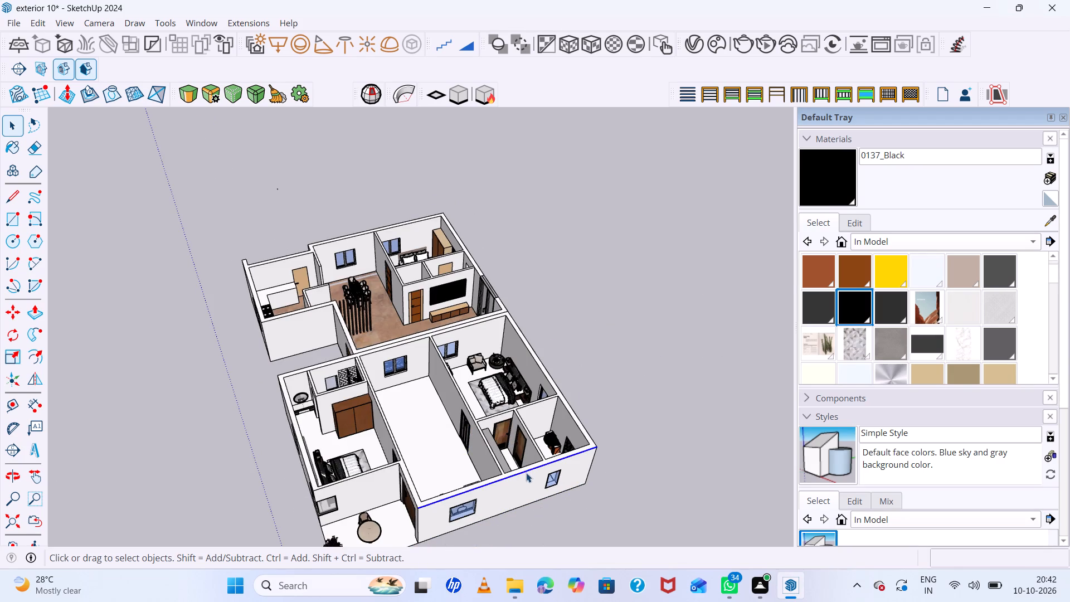
middle_drag(526, 473, 582, 436)
click(524, 485)
triple_click(532, 472)
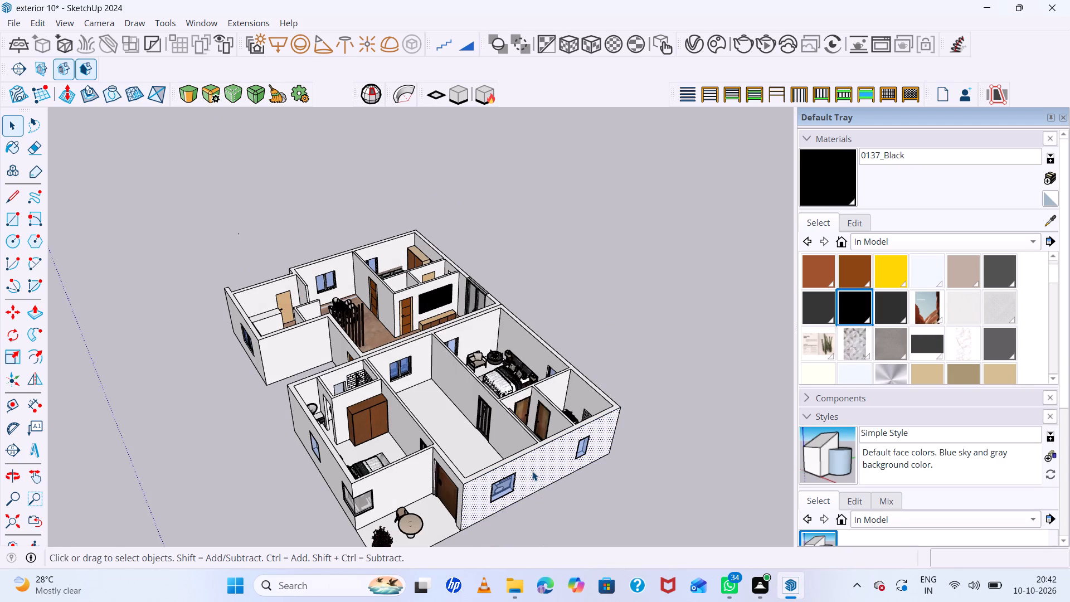
double_click(532, 471)
click(610, 322)
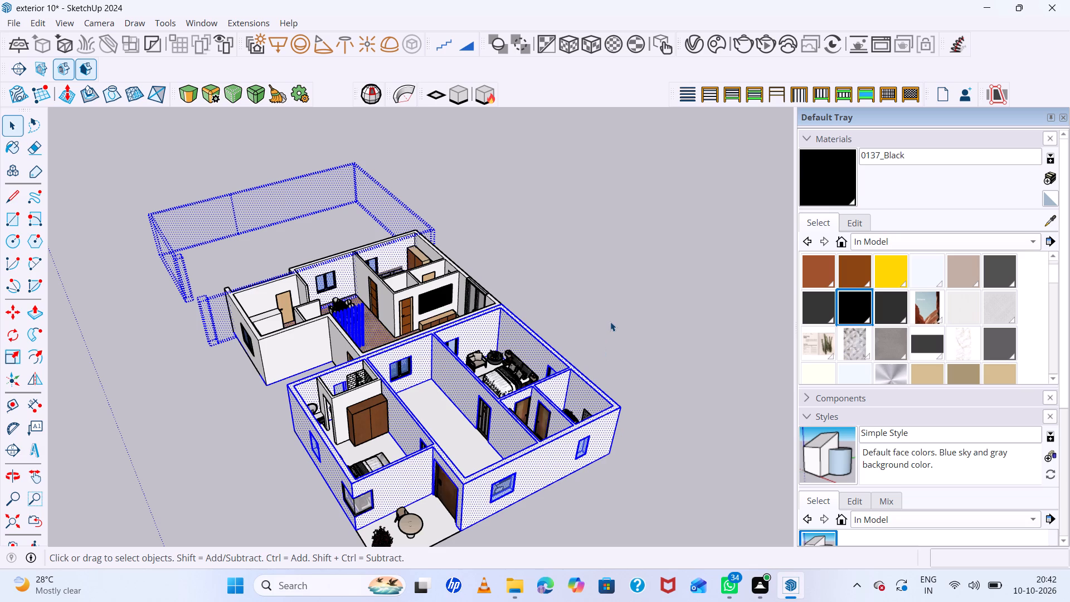
scroll(331, 340, up, 12)
middle_drag(325, 323, 487, 311)
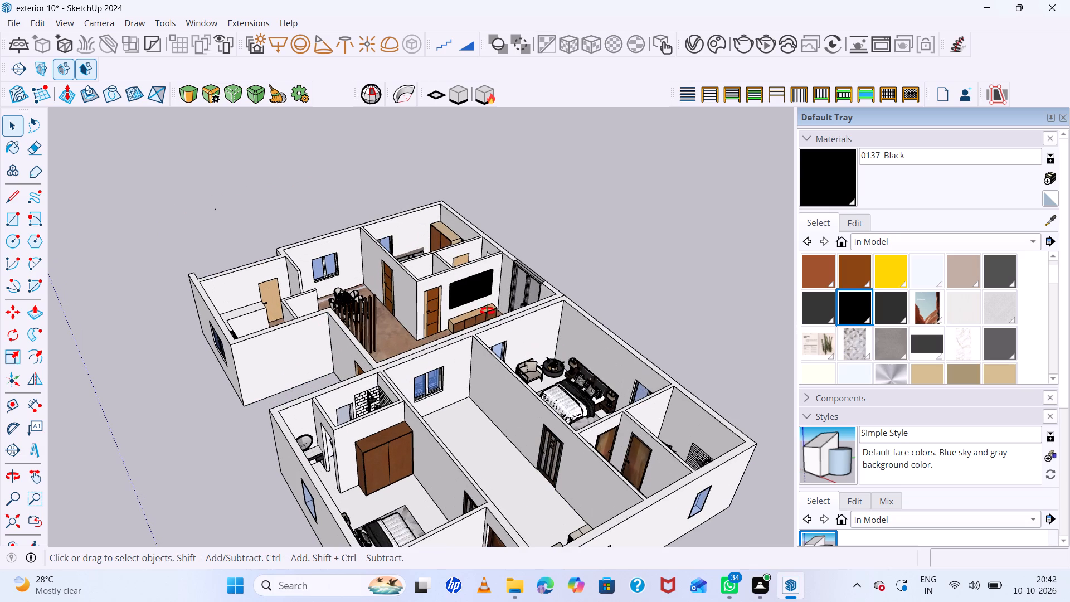
middle_drag(487, 311, 554, 297)
triple_click(380, 385)
click(380, 385)
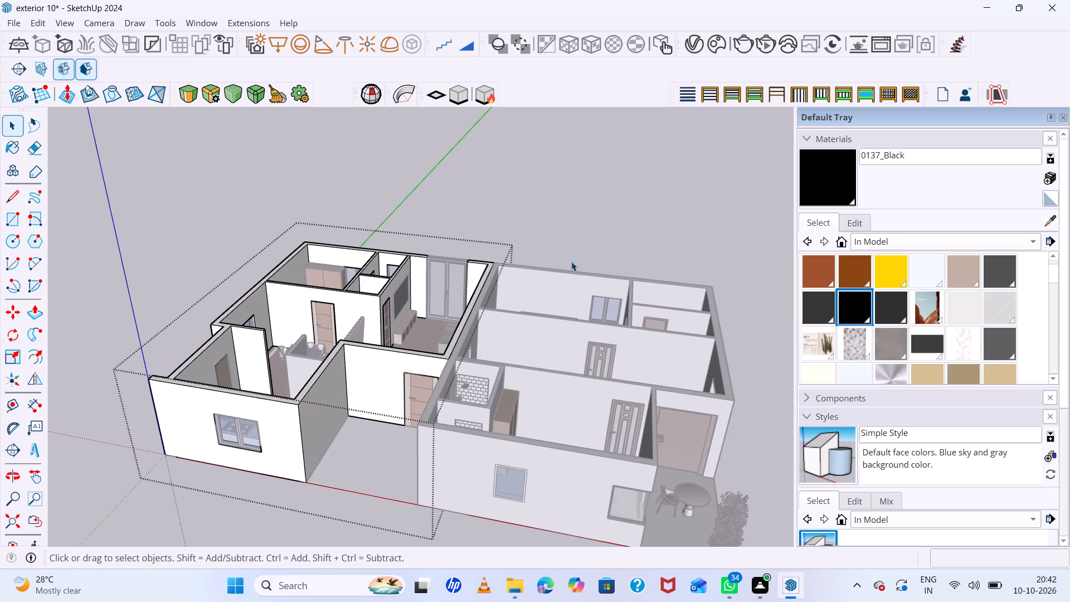
click(574, 217)
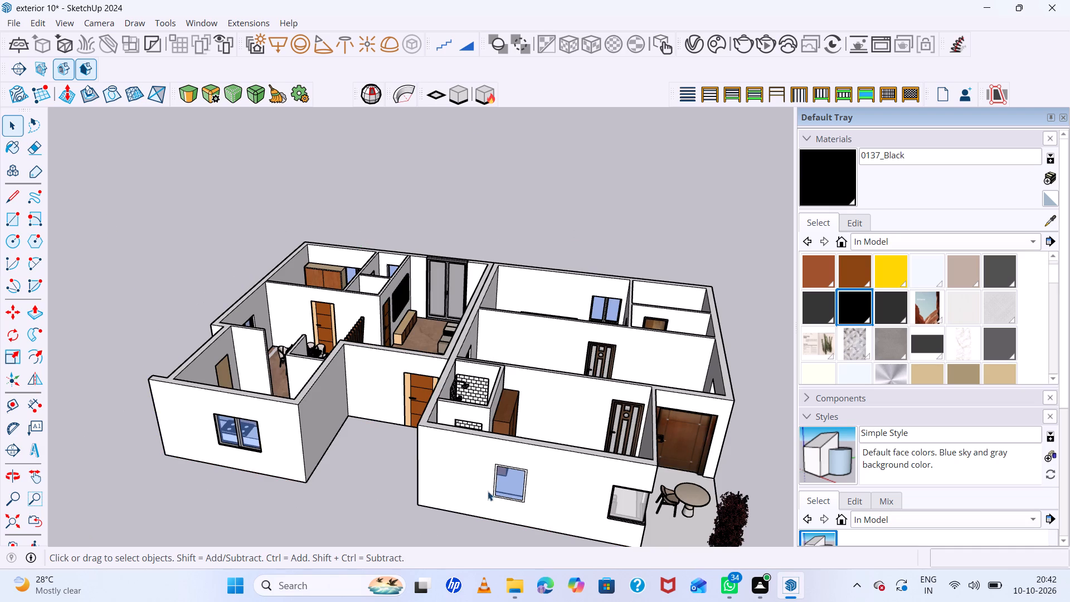
click(454, 499)
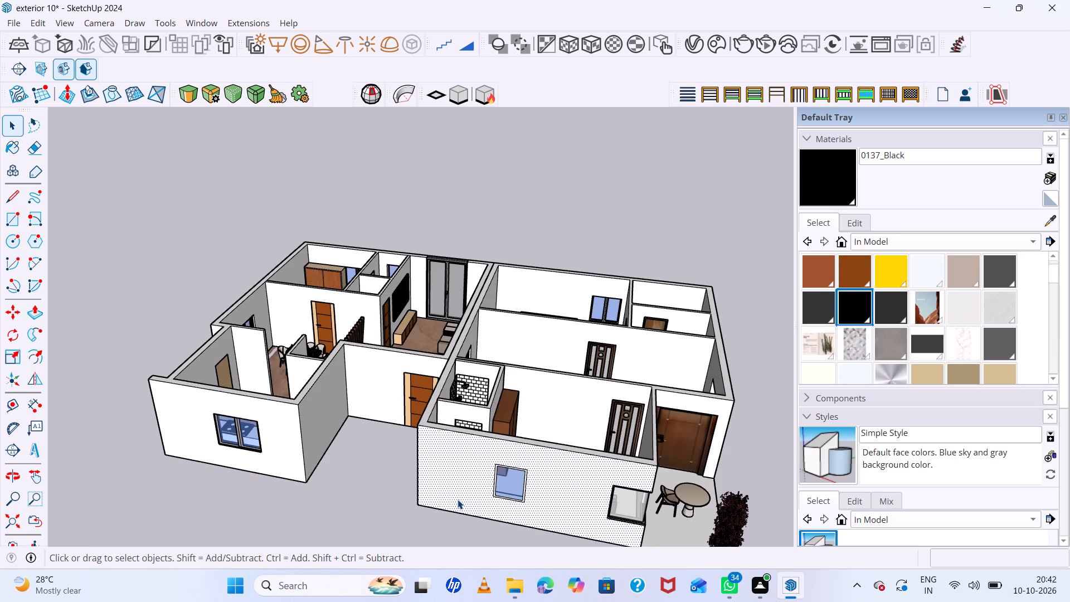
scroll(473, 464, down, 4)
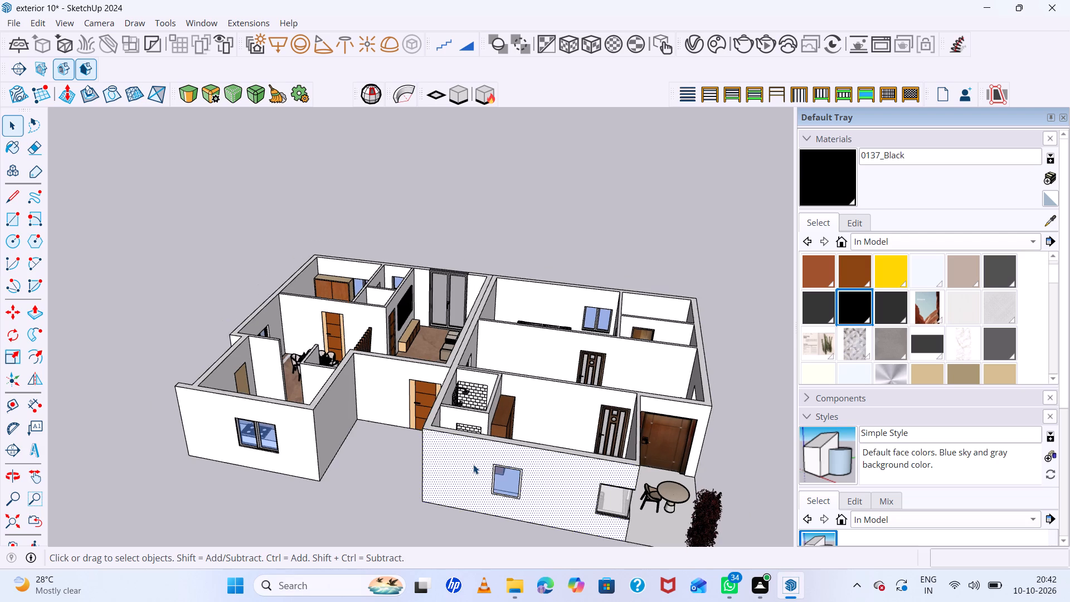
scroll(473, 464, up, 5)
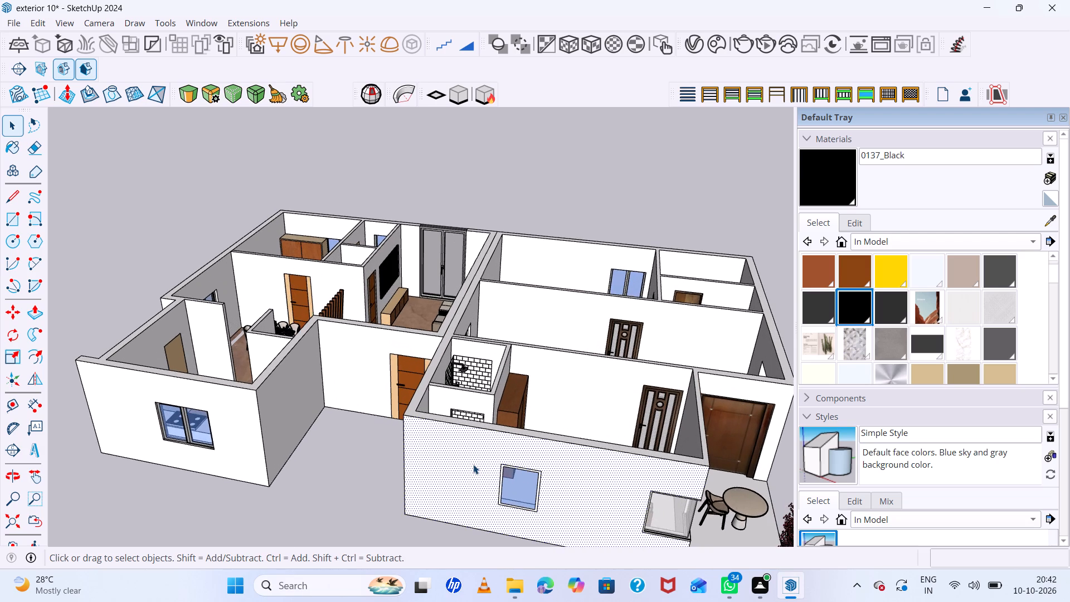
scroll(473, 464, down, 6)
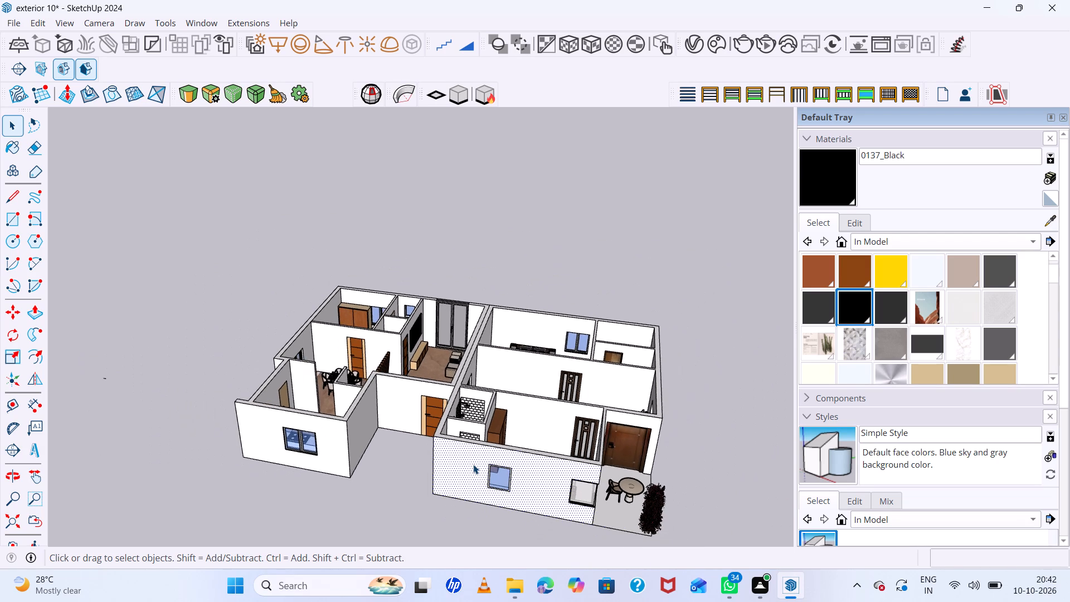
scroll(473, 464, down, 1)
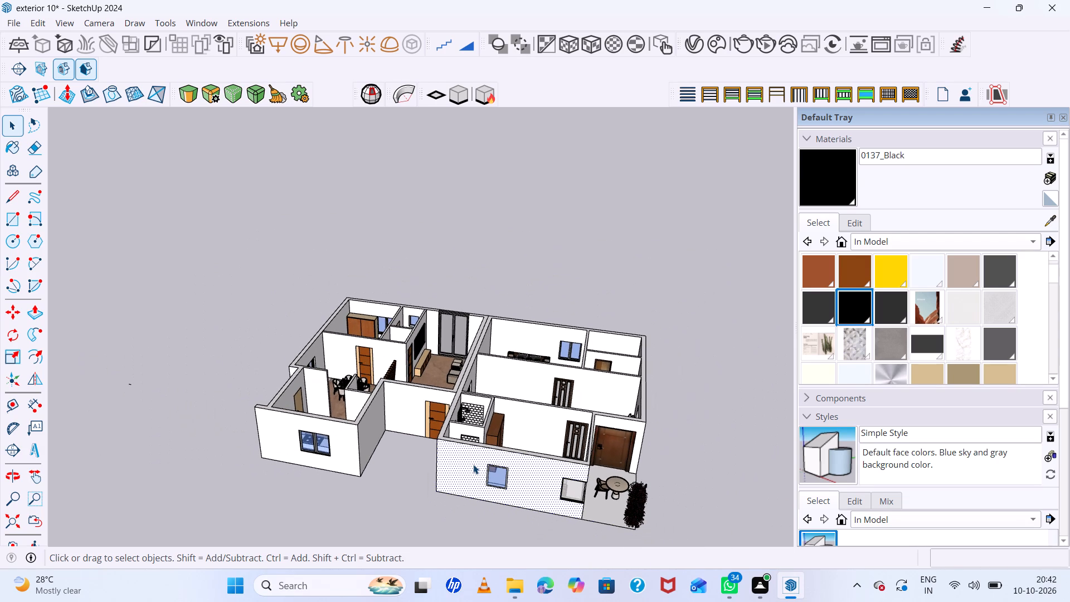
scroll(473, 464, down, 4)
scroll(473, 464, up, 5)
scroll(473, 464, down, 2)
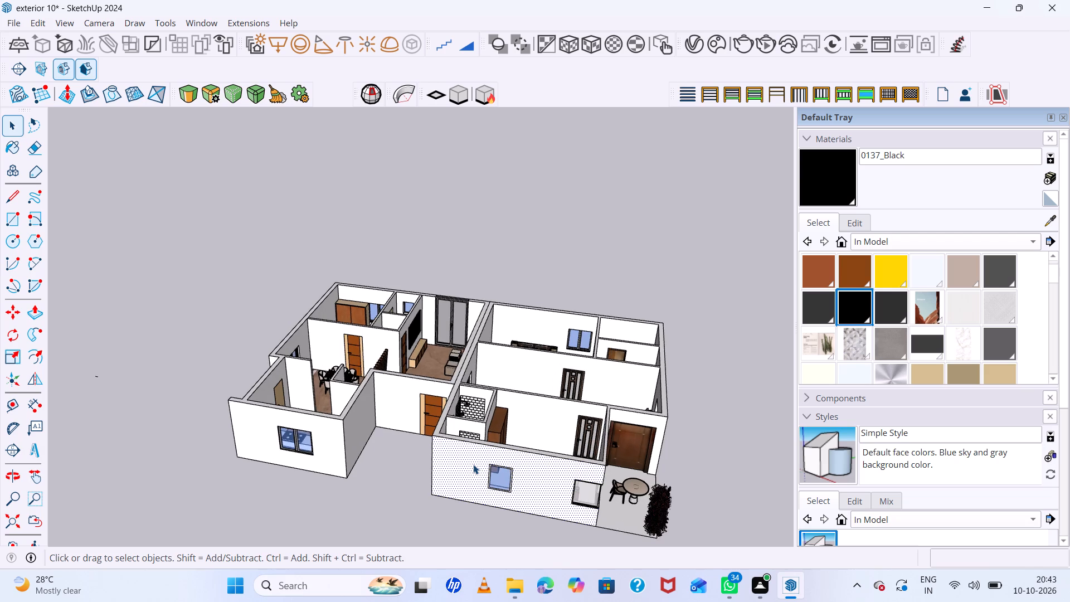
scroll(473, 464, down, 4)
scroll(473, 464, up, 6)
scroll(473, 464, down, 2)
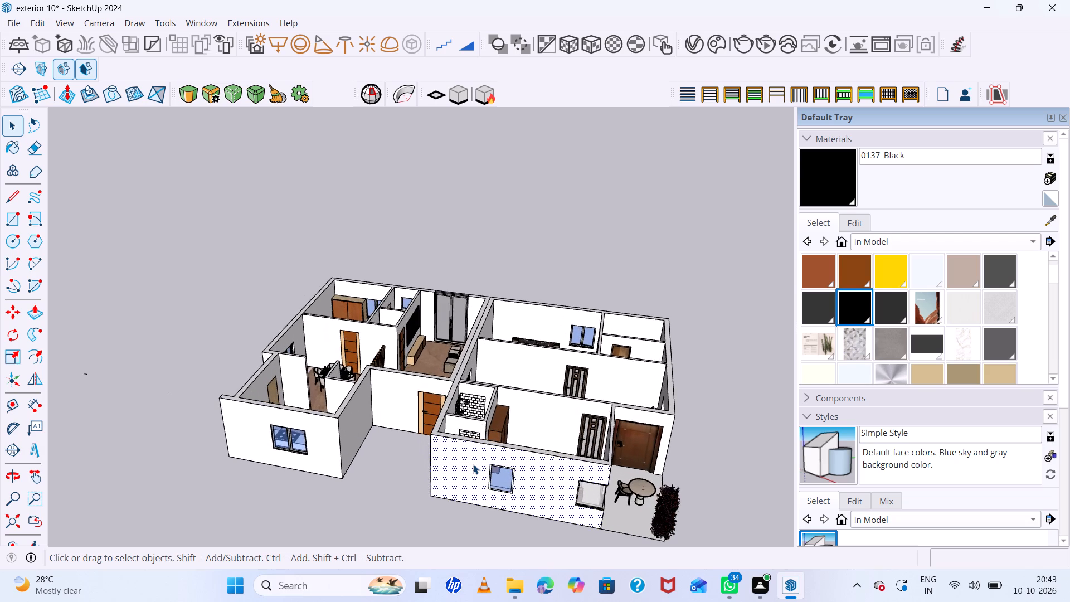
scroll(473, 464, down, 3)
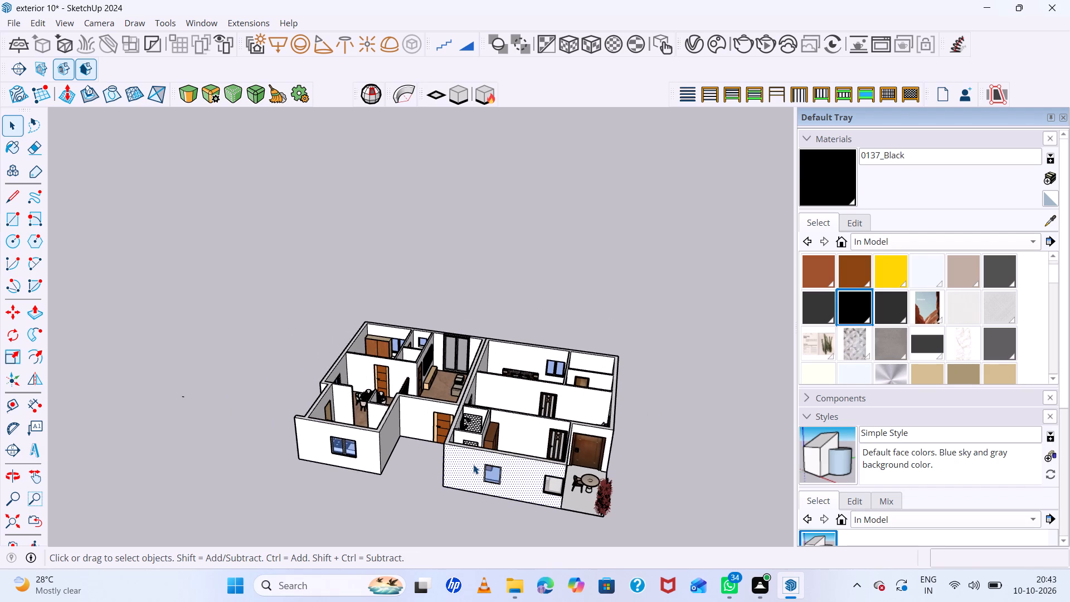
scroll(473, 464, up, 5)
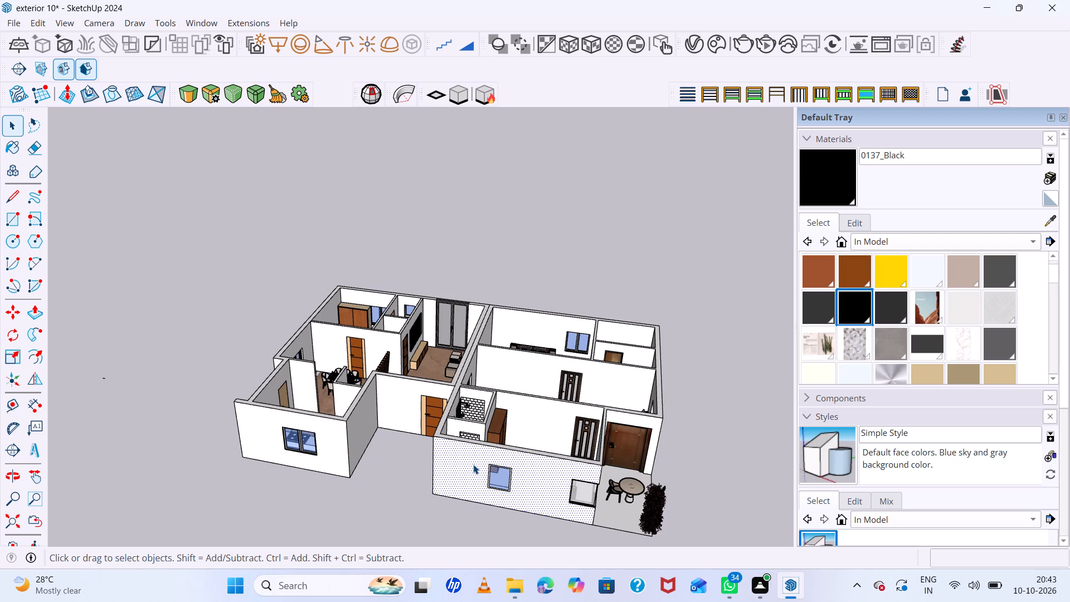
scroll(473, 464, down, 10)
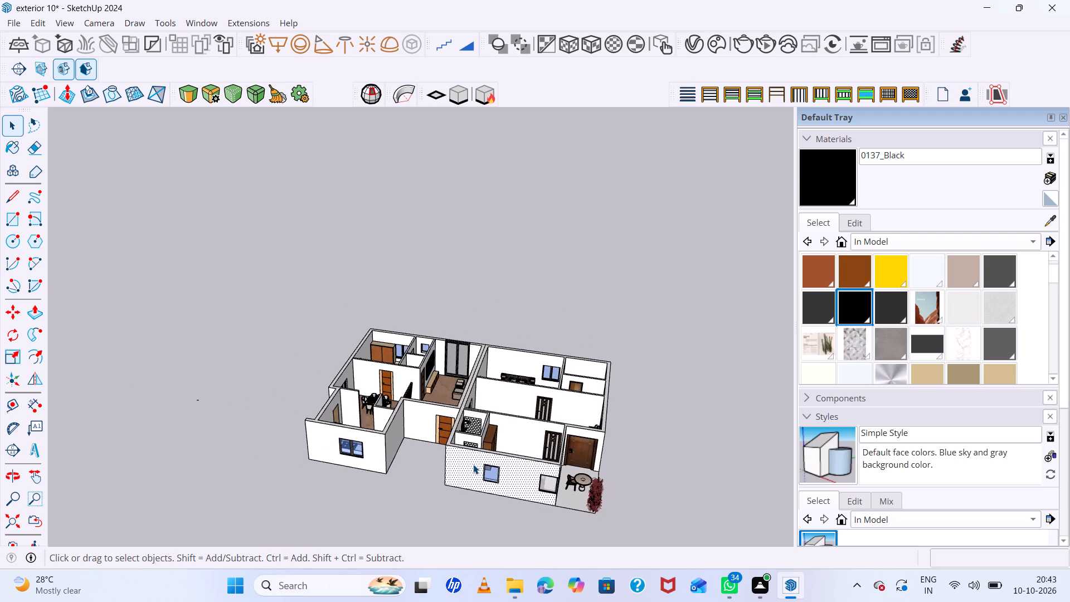
Examine the adjoining houses from above and from the outside, including the entrance corner with the corner window and plant.
scroll(473, 464, down, 1)
middle_drag(477, 461, 497, 517)
scroll(530, 447, up, 3)
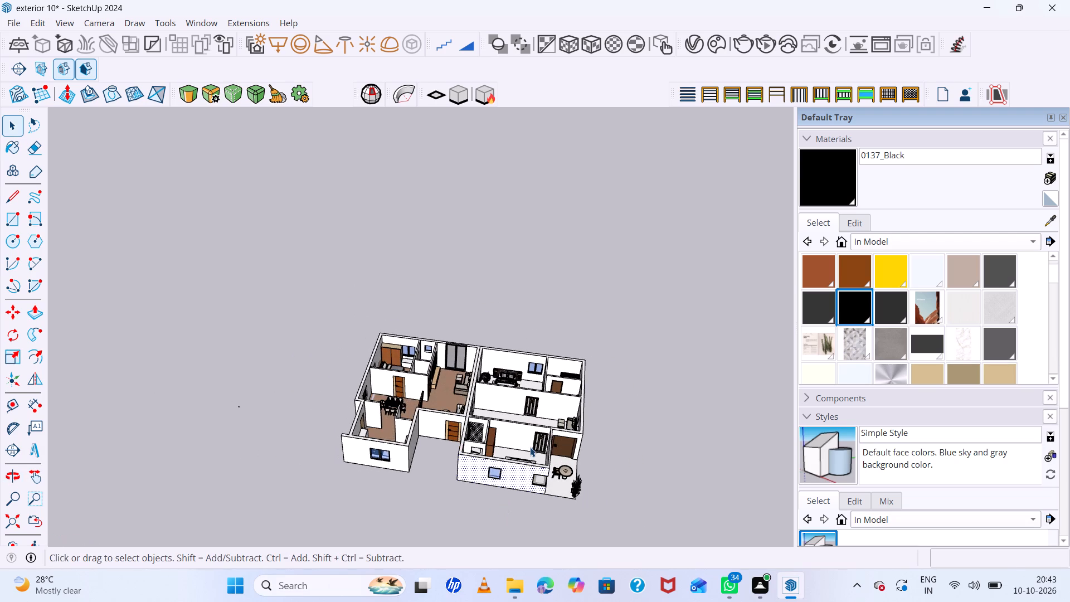
scroll(530, 447, up, 20)
scroll(530, 447, up, 3)
middle_drag(509, 426, 462, 391)
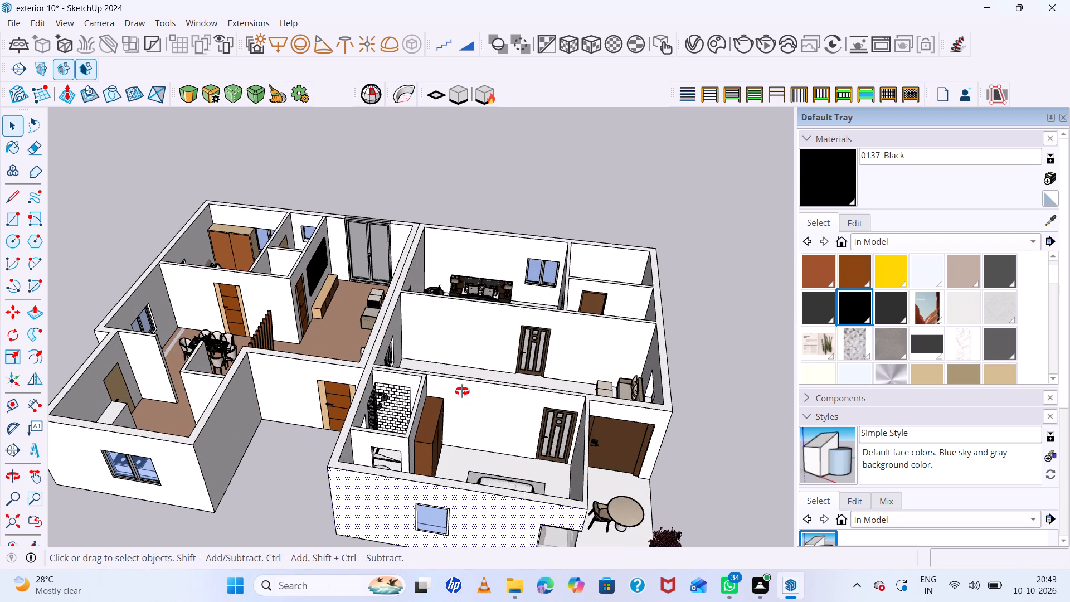
middle_drag(462, 391, 387, 300)
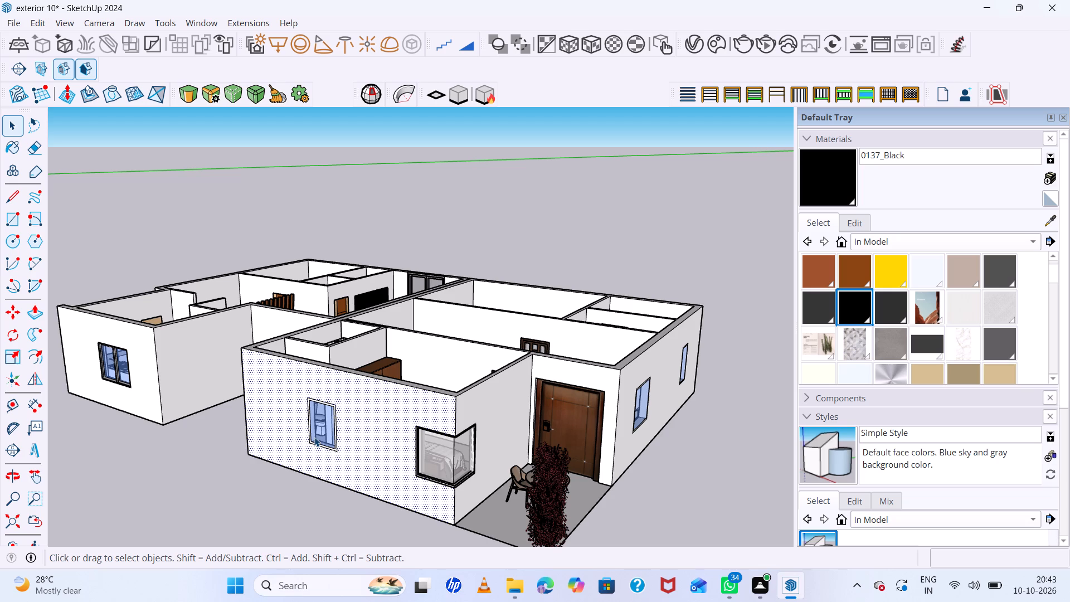
middle_drag(309, 381, 323, 516)
scroll(325, 348, down, 3)
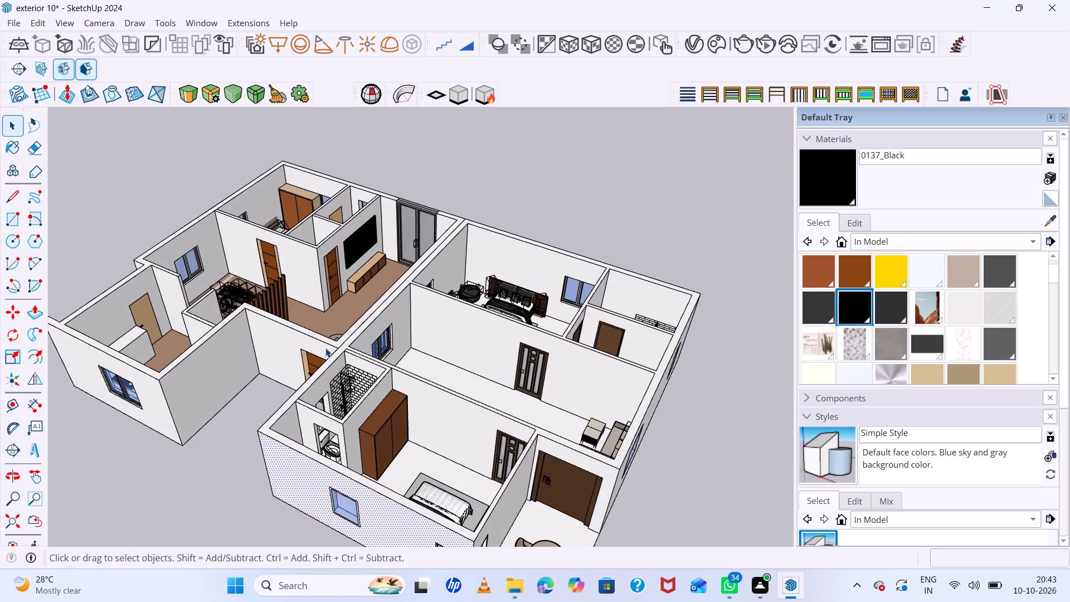
scroll(325, 348, down, 11)
scroll(333, 355, up, 1)
middle_drag(333, 355, 334, 479)
Examine the brown-floored house's dining area, slatted partition, TV wall and bedroom up close, clearing the wall selection.
scroll(275, 252, up, 15)
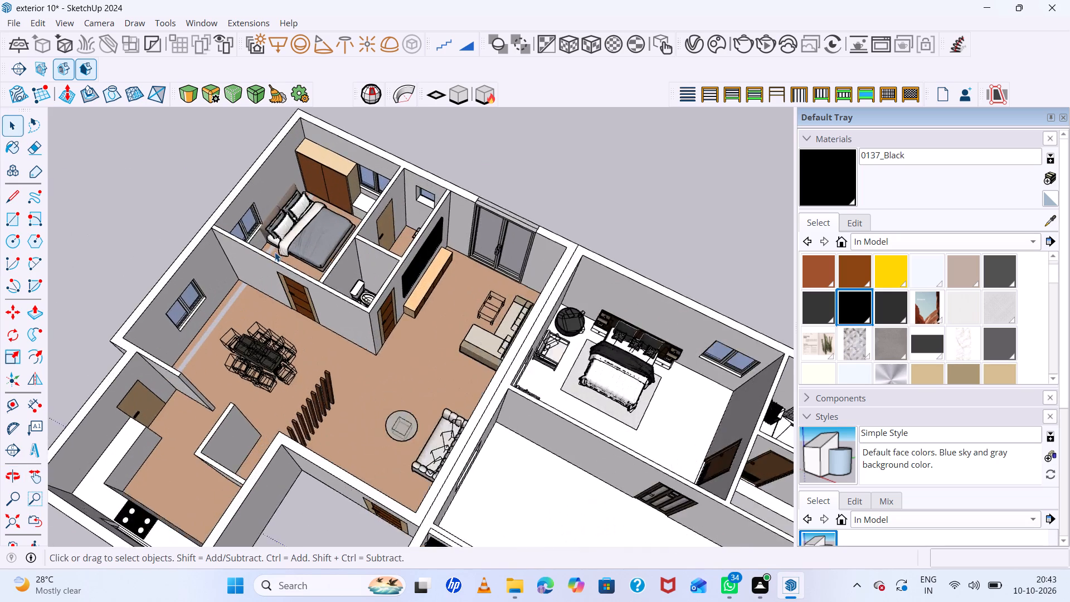
scroll(275, 252, up, 10)
scroll(392, 391, up, 4)
middle_drag(392, 391, 391, 329)
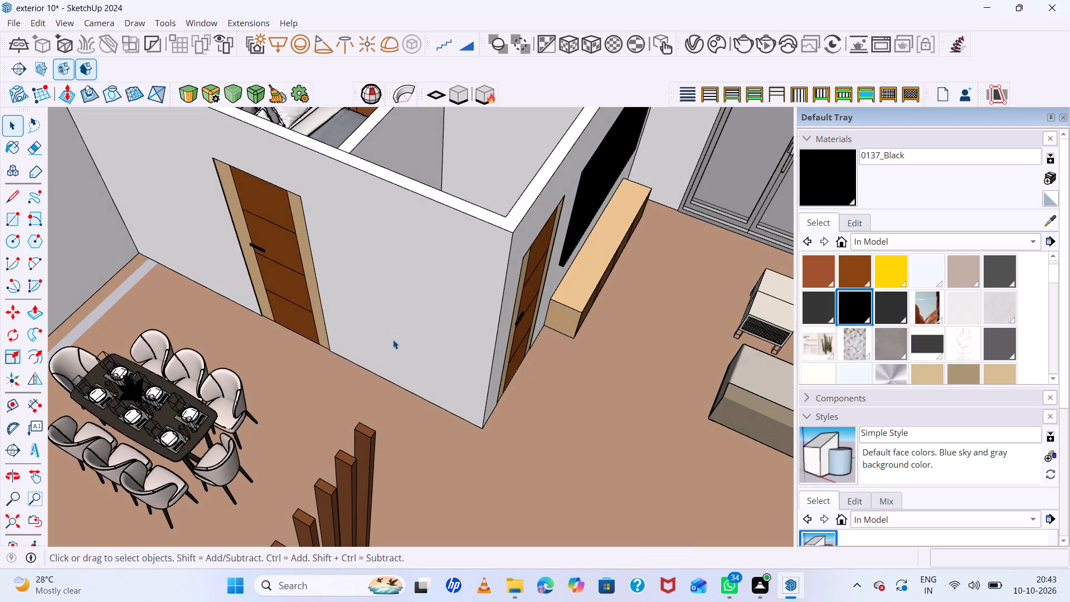
scroll(254, 326, down, 13)
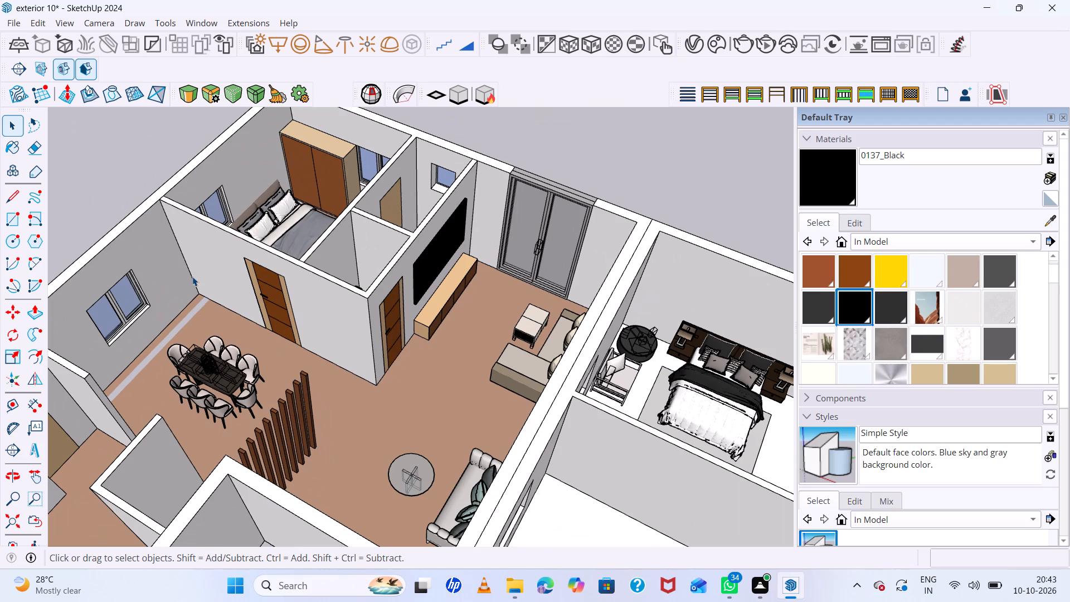
click(108, 178)
scroll(356, 343, up, 1)
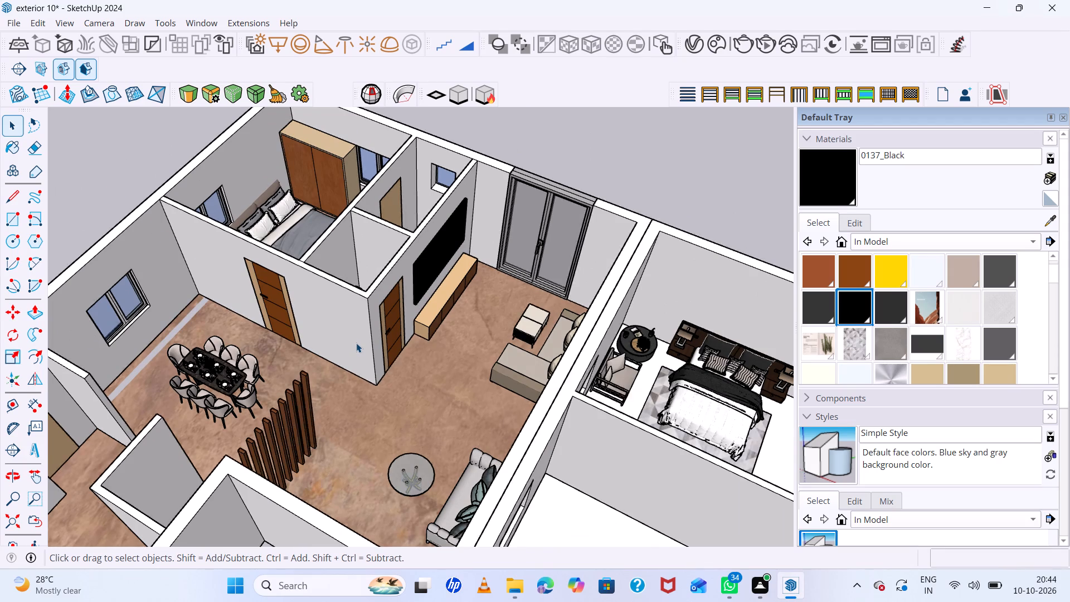
scroll(356, 343, down, 1)
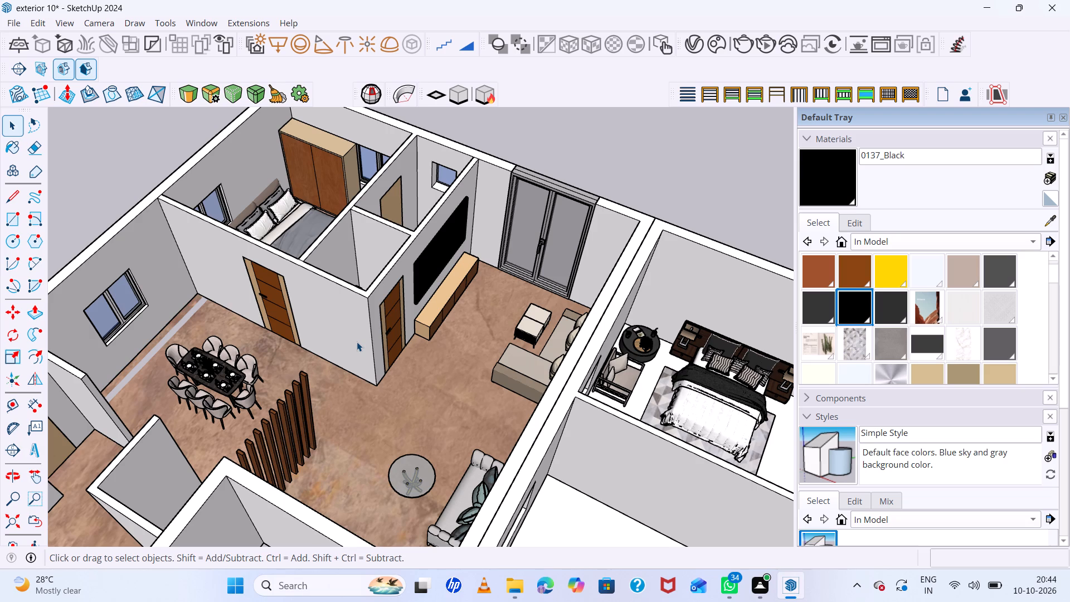
Examine the white-floored house's bedroom up close, including the bed, the cushioned armchair and the round side table, and return to the whole model.
scroll(357, 342, down, 3)
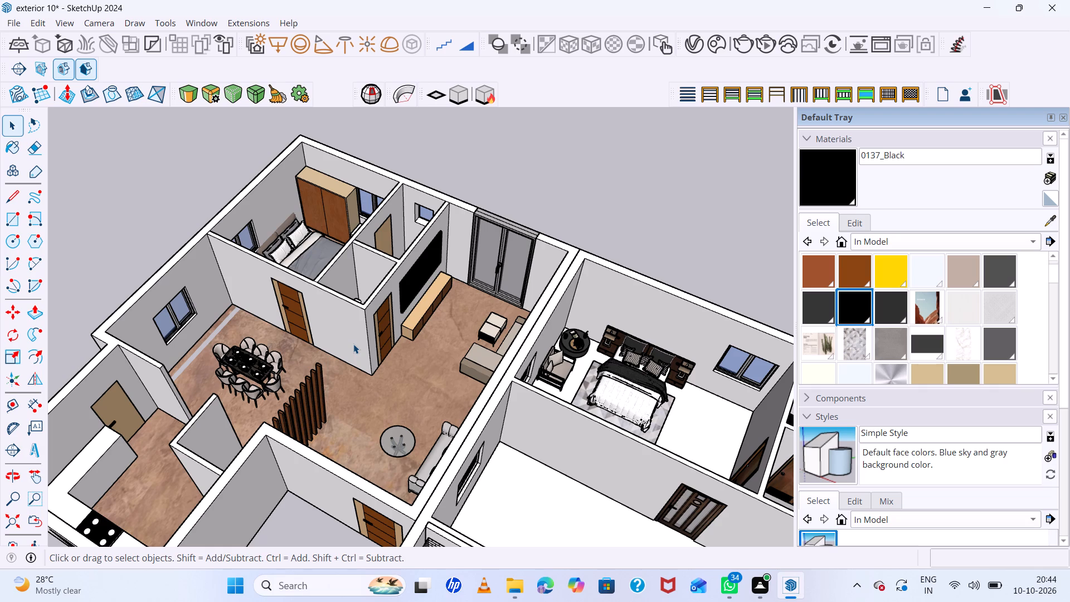
scroll(307, 328, down, 8)
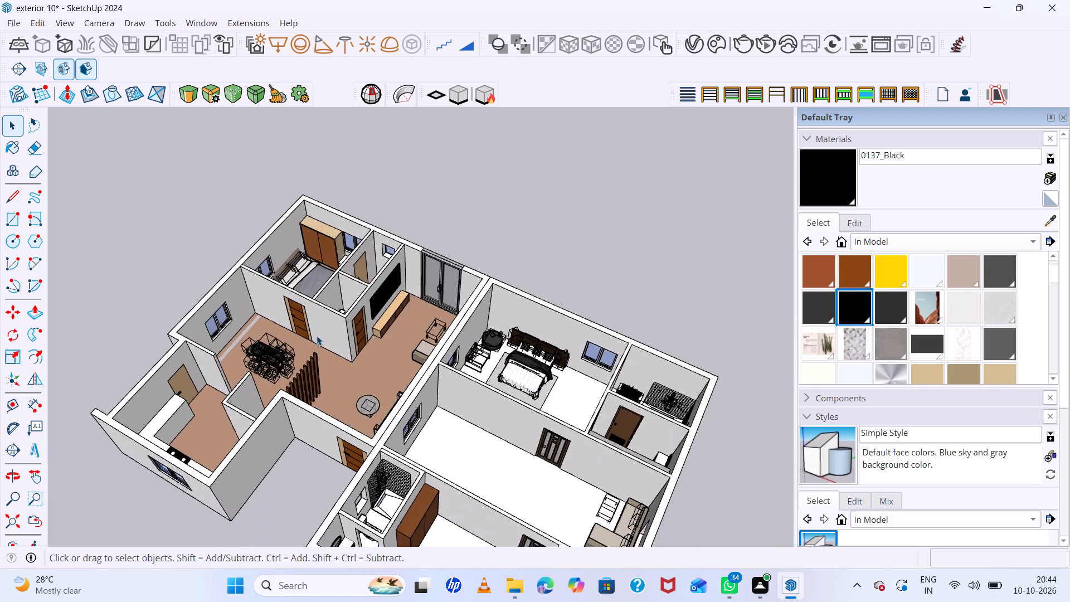
scroll(318, 336, down, 5)
middle_drag(374, 307, 360, 261)
scroll(445, 360, up, 12)
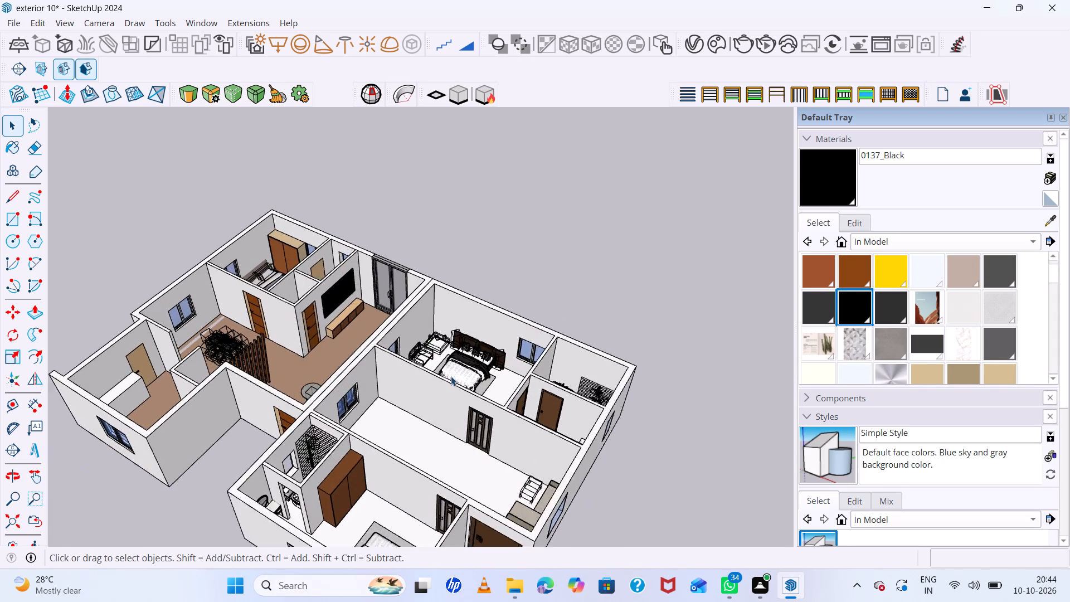
scroll(451, 376, up, 20)
scroll(451, 376, up, 7)
middle_drag(392, 335, 281, 336)
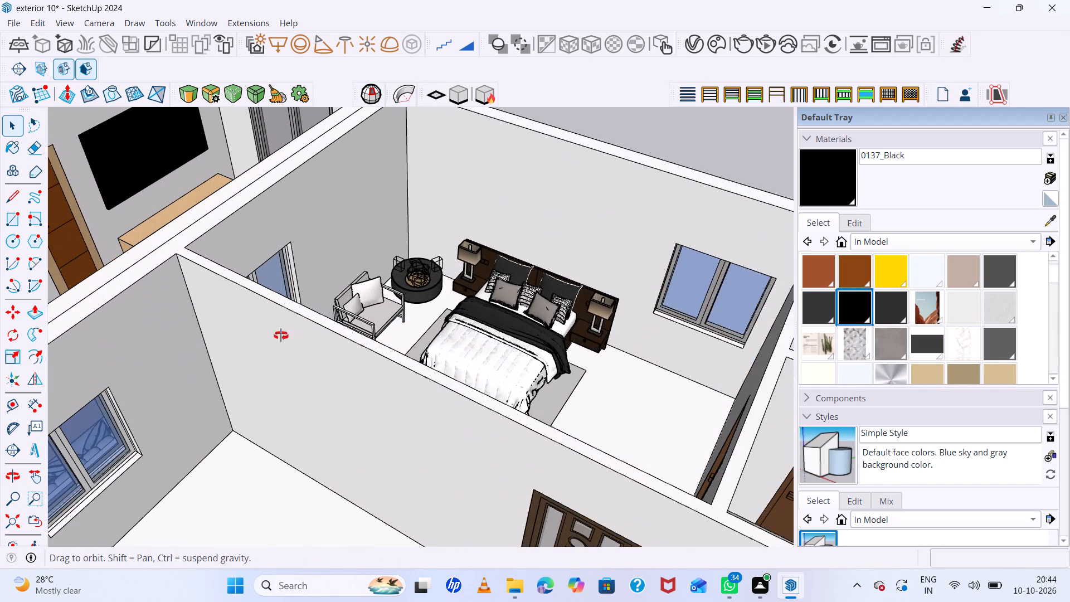
middle_drag(281, 336, 192, 353)
scroll(371, 268, up, 19)
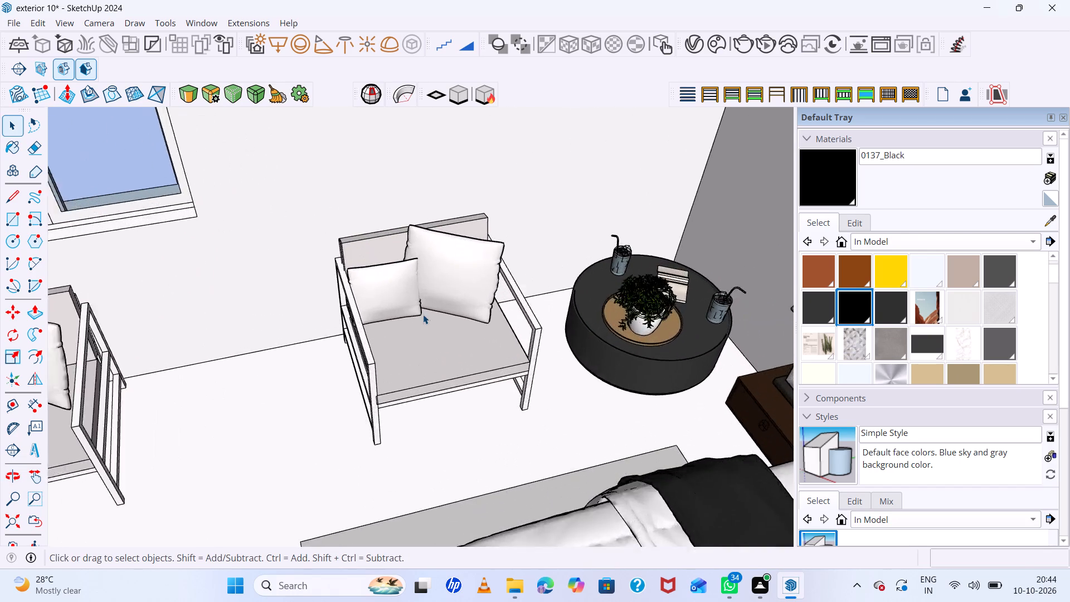
scroll(423, 314, up, 14)
middle_drag(423, 318, 495, 256)
scroll(498, 255, up, 1)
scroll(498, 259, down, 14)
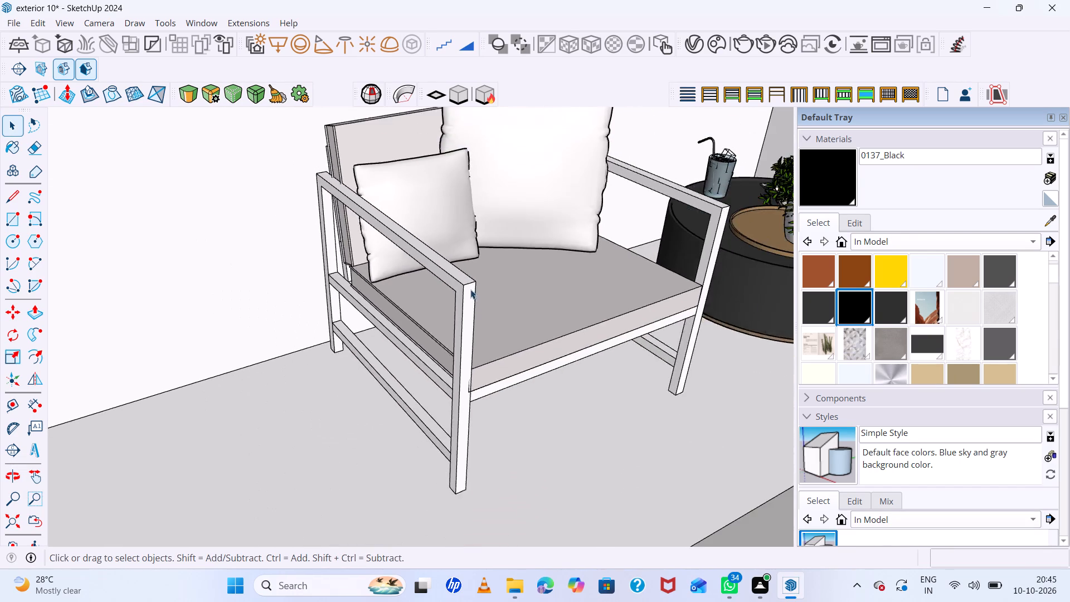
scroll(470, 289, down, 20)
scroll(470, 289, down, 20)
scroll(470, 289, down, 8)
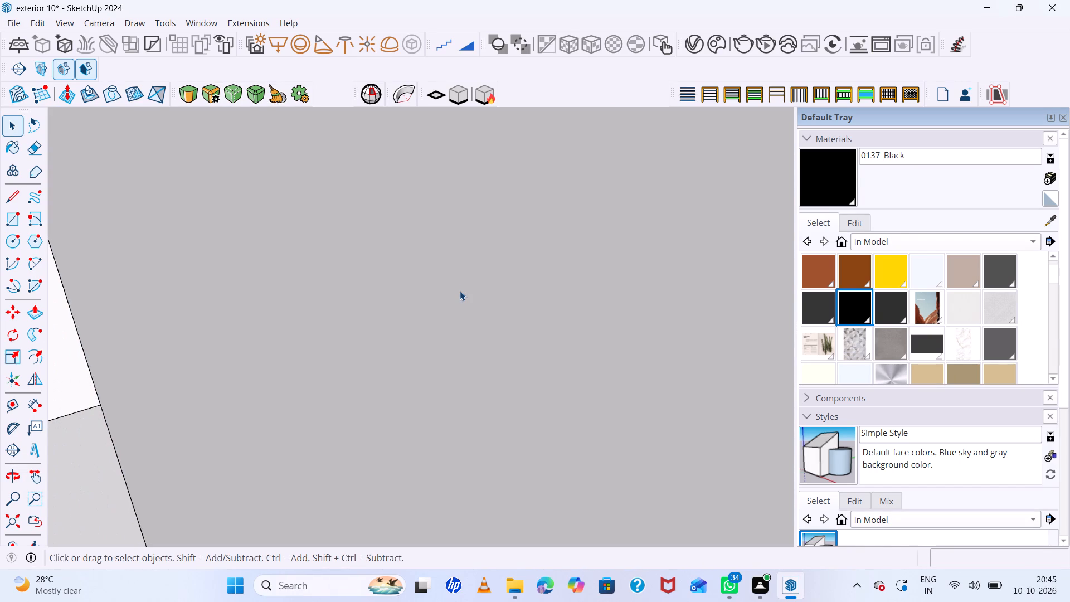
click(17, 525)
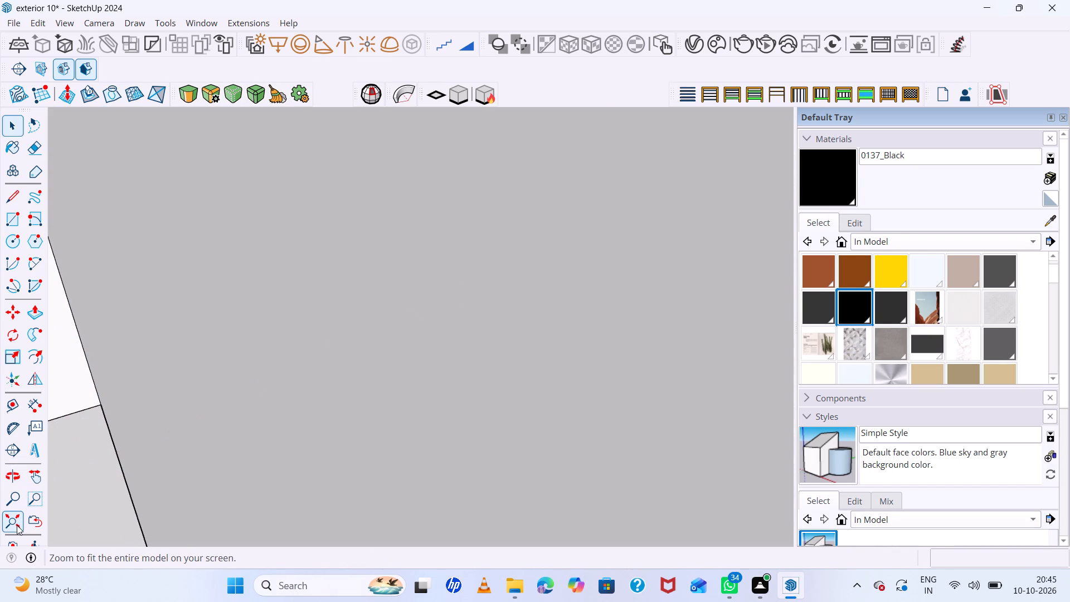
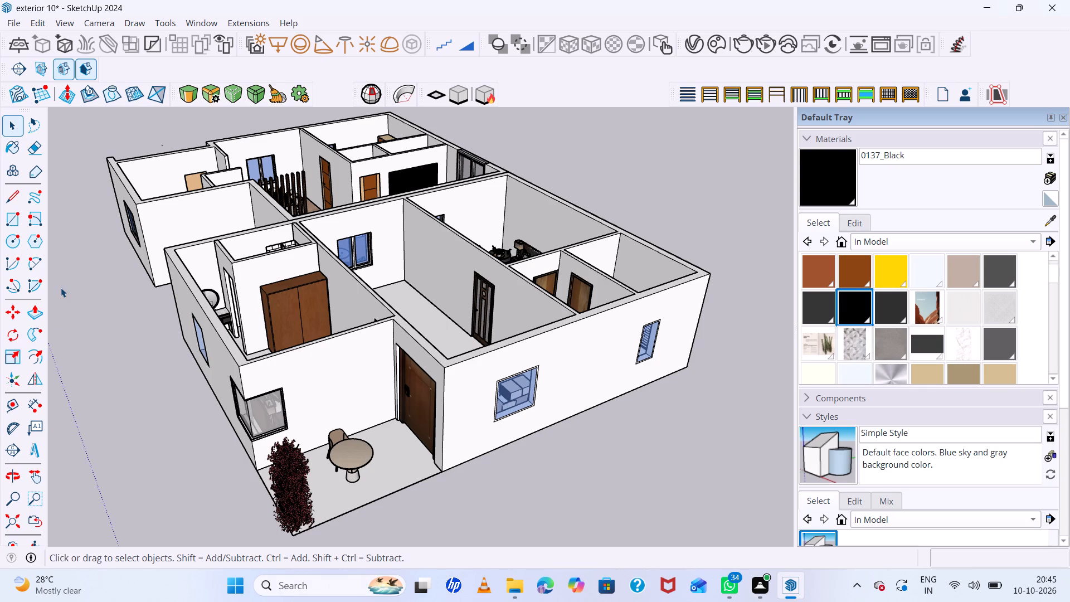
Examine the white-floored house's entrance corner up close, including the tall red-leaved plant, round table and main door.
scroll(61, 288, down, 1)
scroll(230, 331, down, 2)
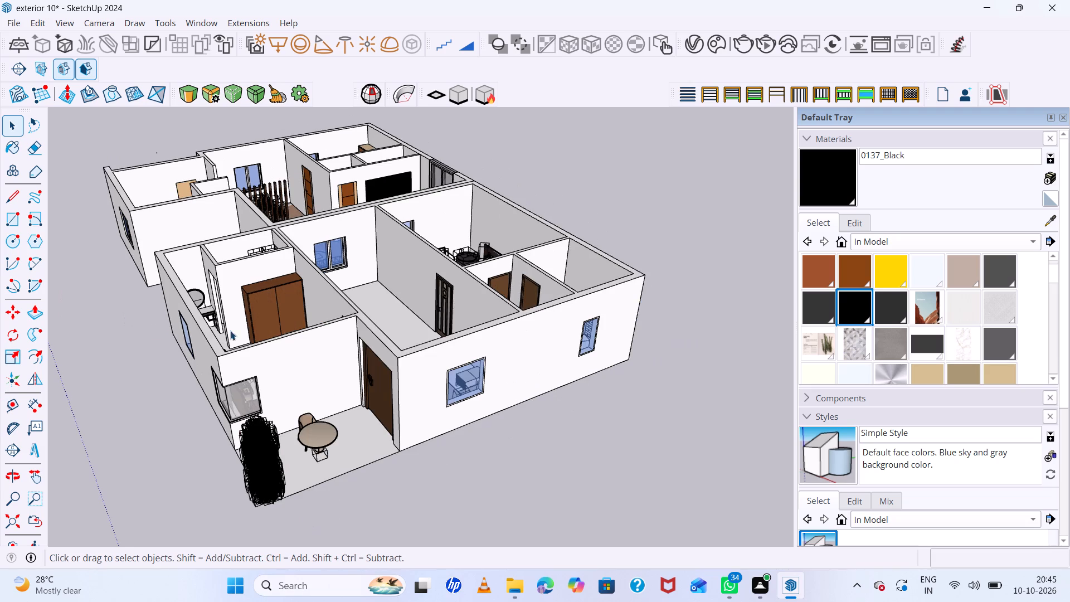
scroll(230, 331, down, 2)
middle_drag(255, 342, 346, 338)
scroll(298, 424, up, 15)
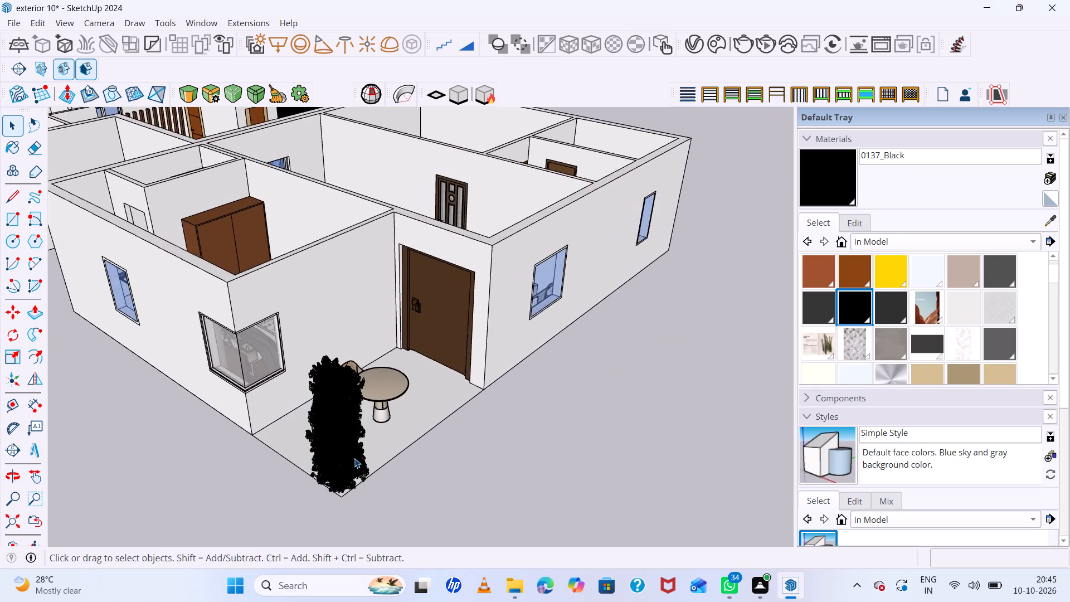
scroll(354, 458, up, 14)
scroll(354, 458, up, 13)
middle_drag(354, 458, 372, 437)
scroll(371, 439, up, 1)
middle_drag(372, 437, 403, 395)
click(560, 456)
Examine both houses from above, ending on the white-floored house's central hall between the two bedrooms.
scroll(560, 456, down, 4)
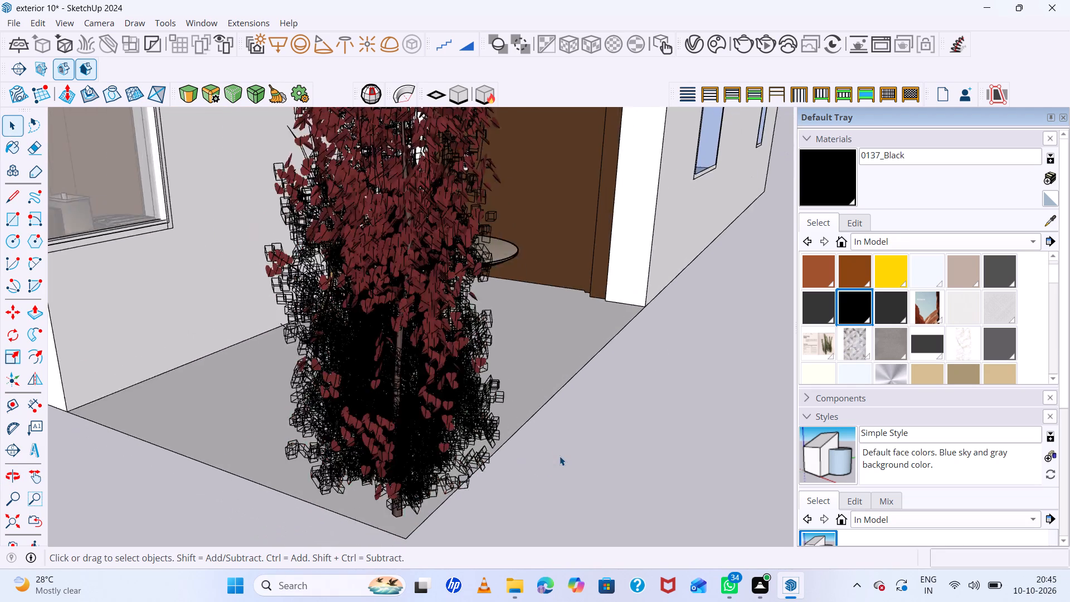
scroll(560, 456, down, 20)
scroll(560, 456, down, 5)
scroll(442, 418, down, 7)
middle_drag(442, 418, 466, 506)
scroll(444, 445, down, 14)
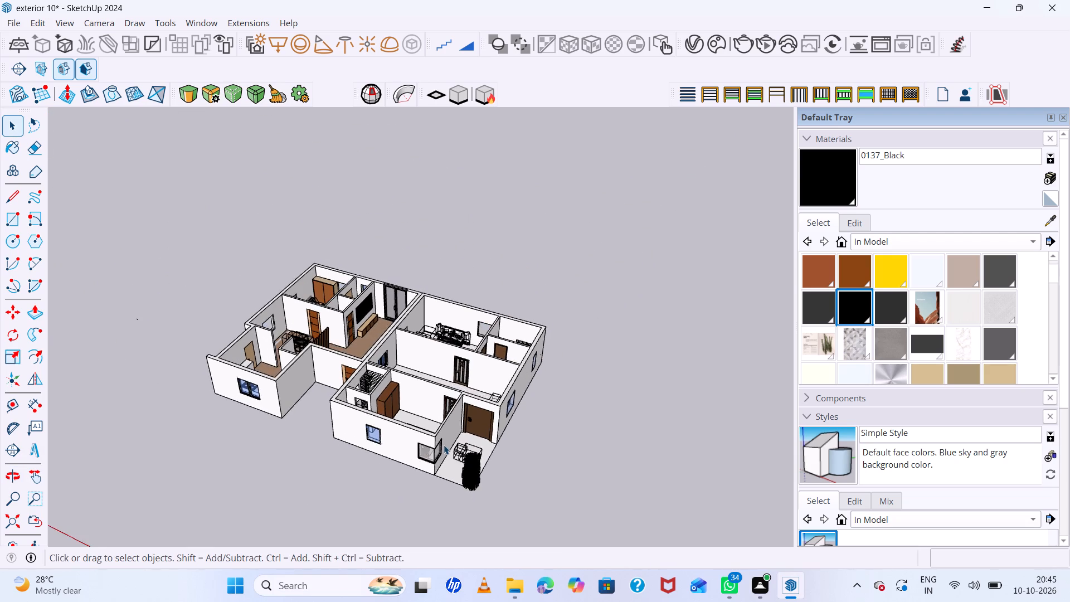
middle_drag(444, 445, 437, 521)
middle_drag(372, 328, 402, 426)
scroll(430, 391, up, 3)
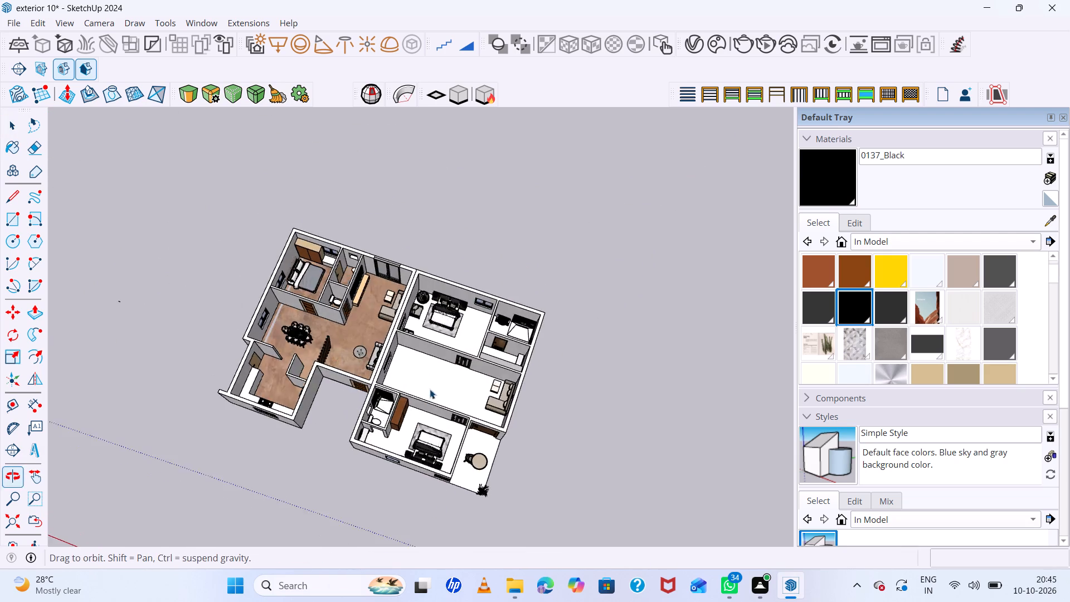
scroll(430, 389, up, 16)
middle_drag(434, 375, 330, 361)
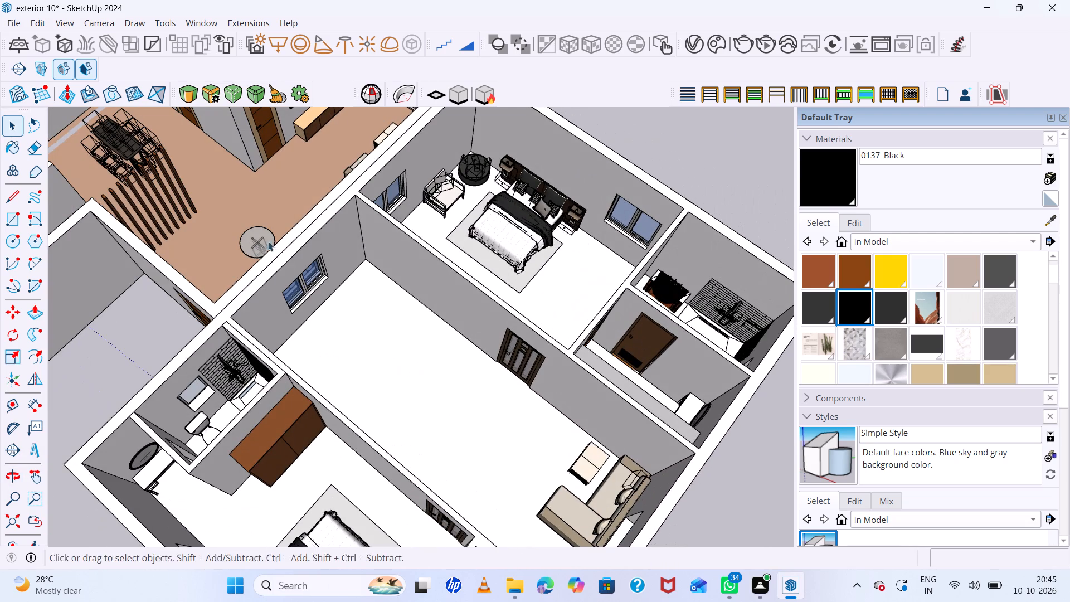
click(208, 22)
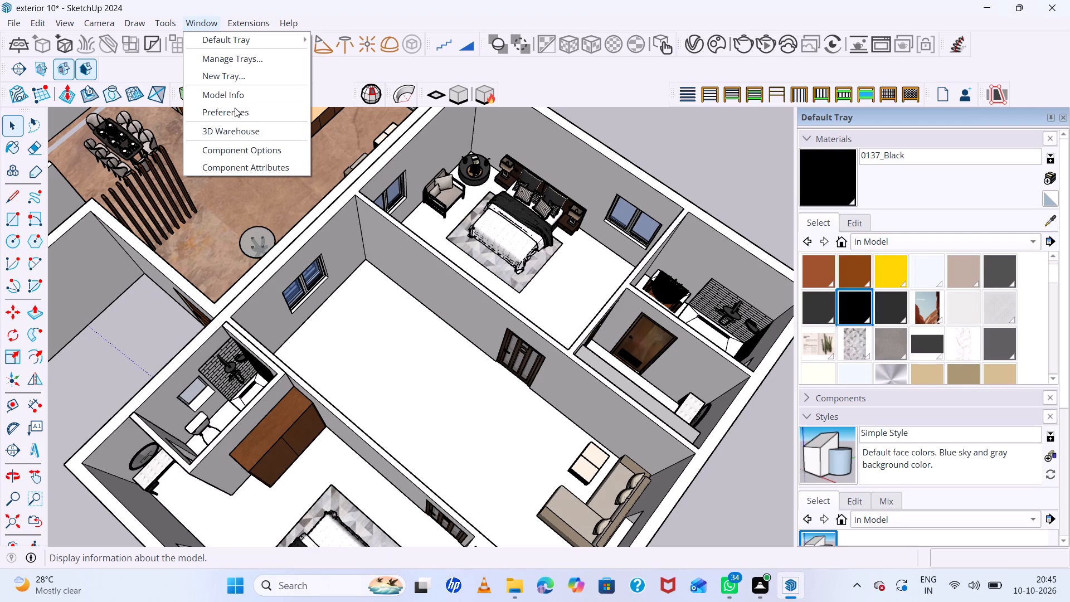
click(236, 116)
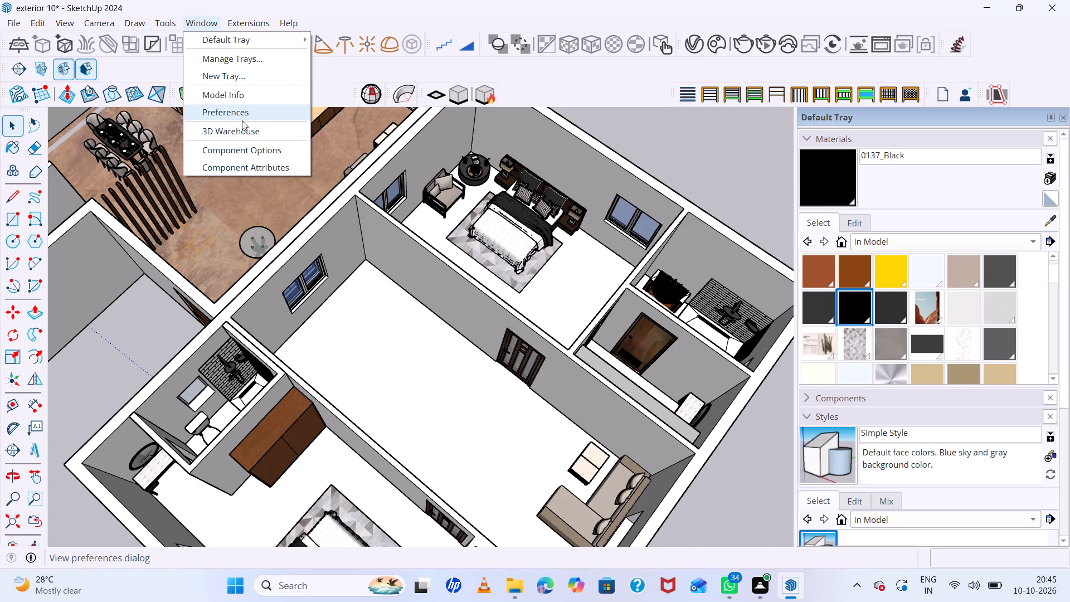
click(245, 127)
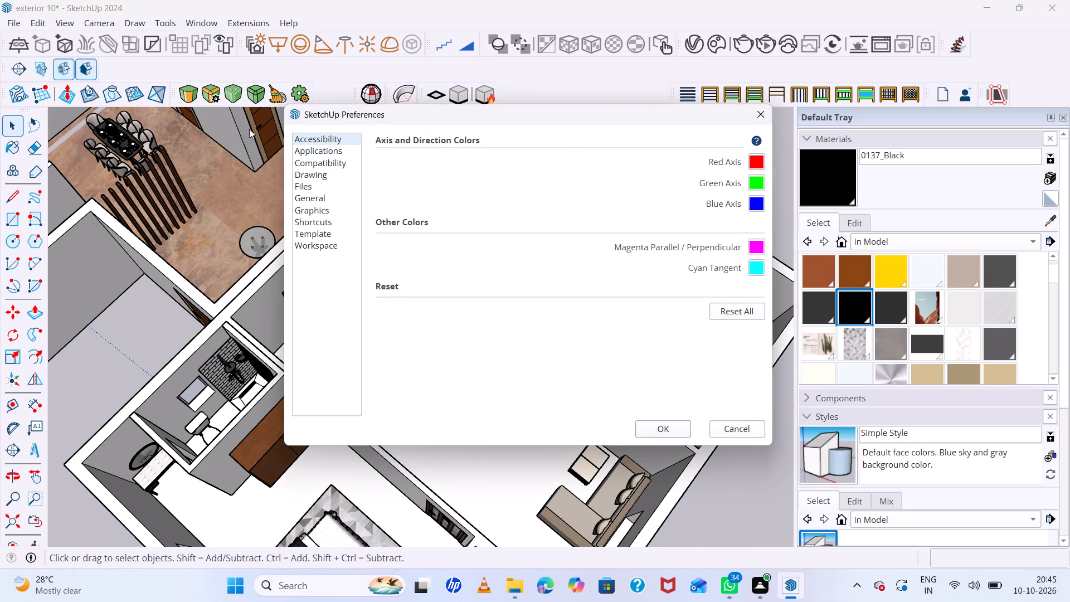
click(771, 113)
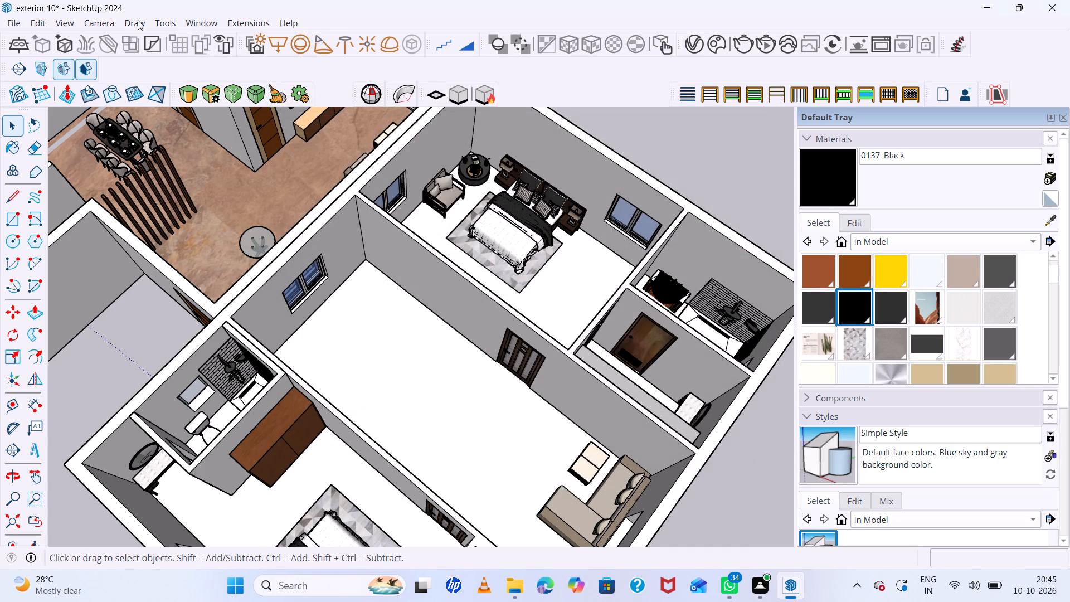
Search 3D Warehouse for "steps".
click(203, 21)
click(239, 131)
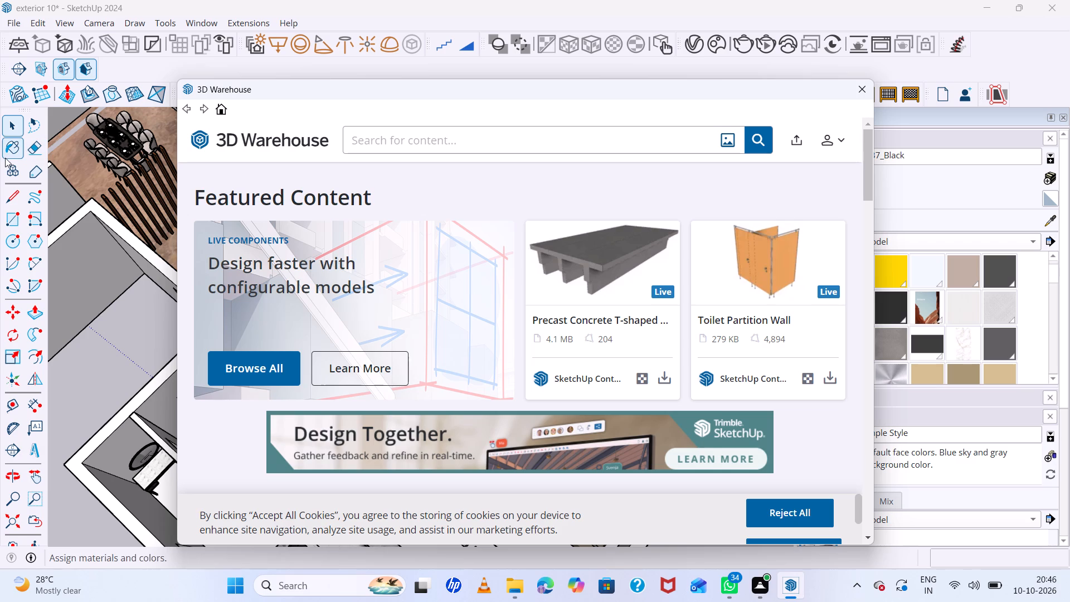
scroll(0, 161, down, 1)
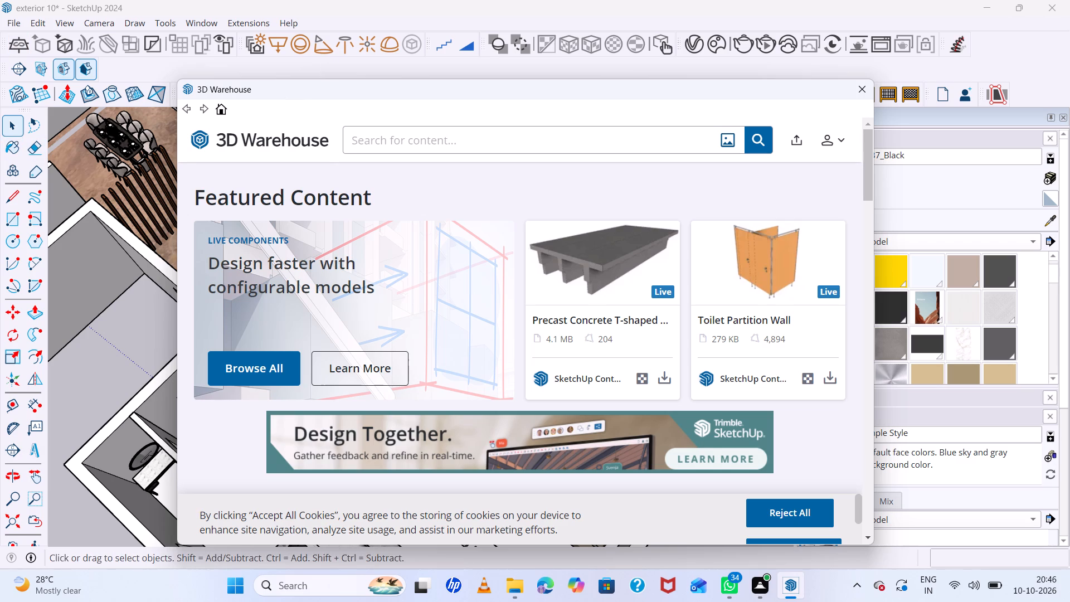
click(369, 139)
text(step)
key(s)
key(Return)
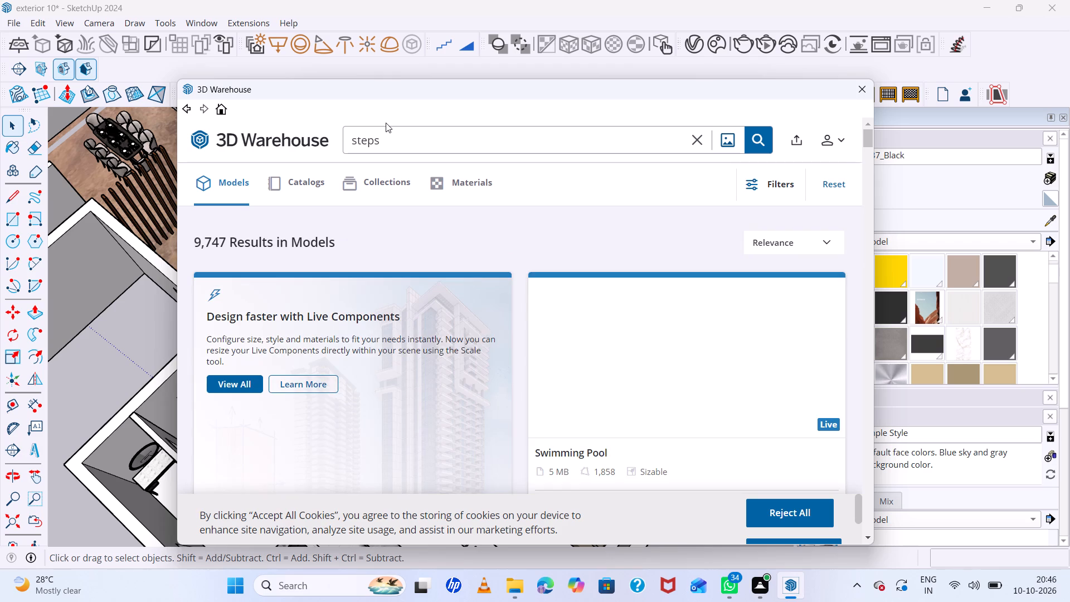
Look through the steps models in the search results and compare their shapes for a suitable staircase.
scroll(727, 264, down, 5)
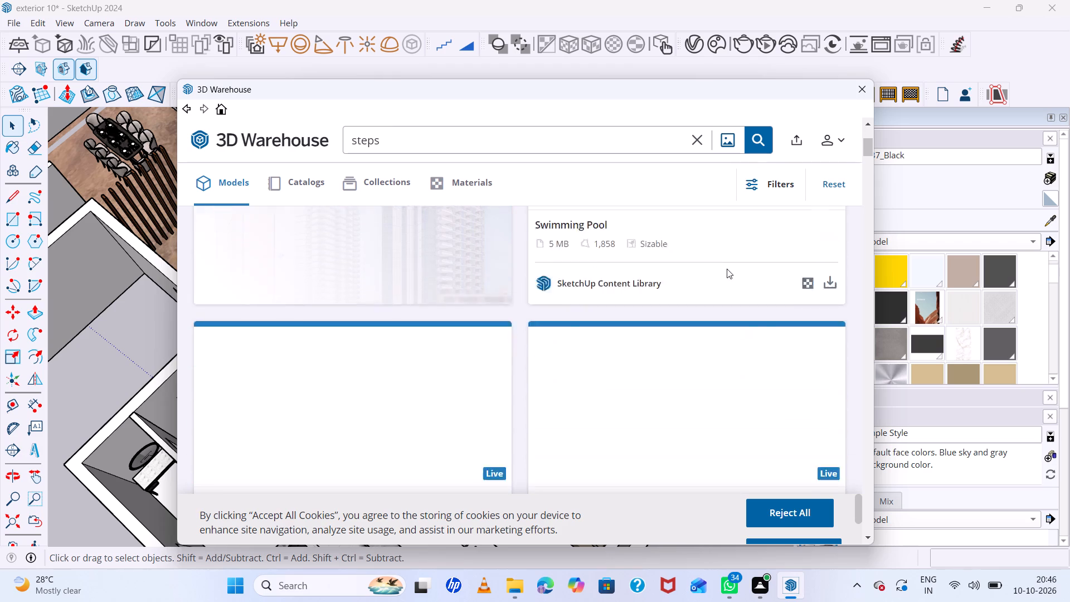
scroll(727, 269, down, 1)
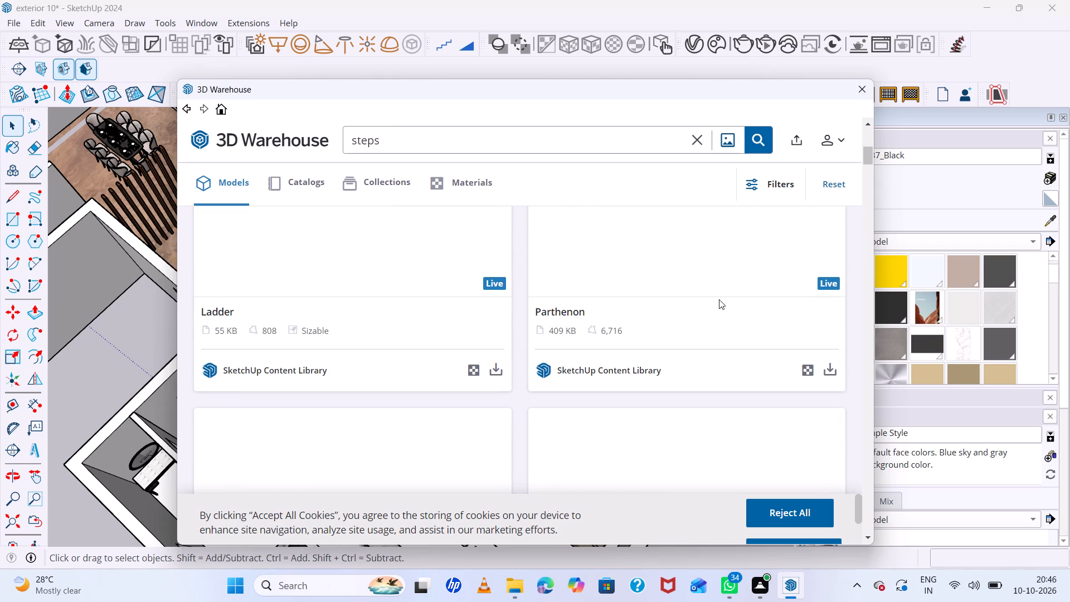
scroll(680, 373, down, 2)
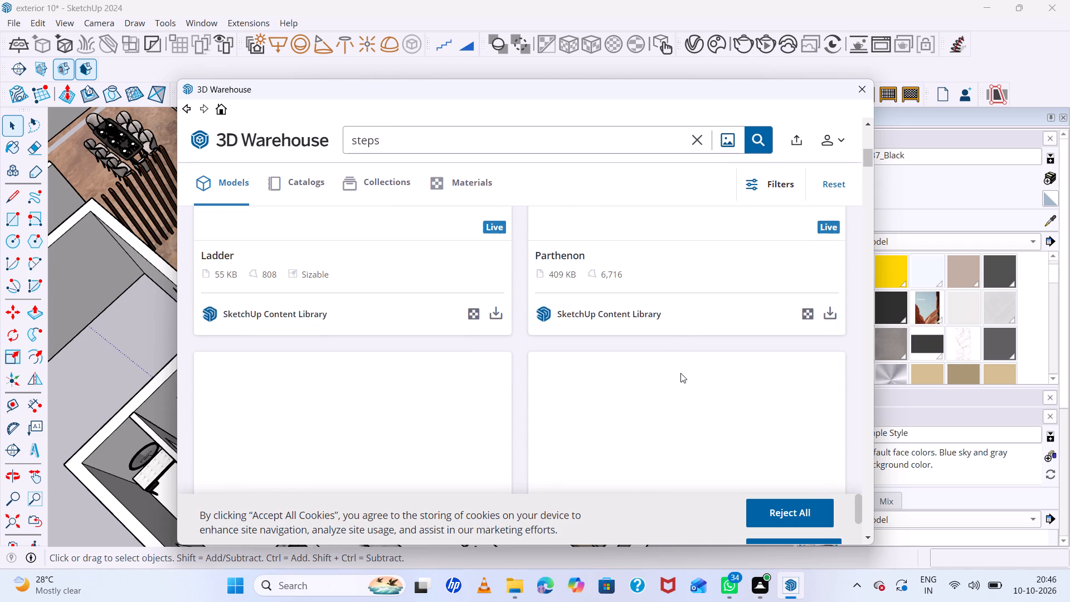
scroll(680, 373, down, 2)
scroll(680, 373, up, 10)
scroll(680, 373, down, 3)
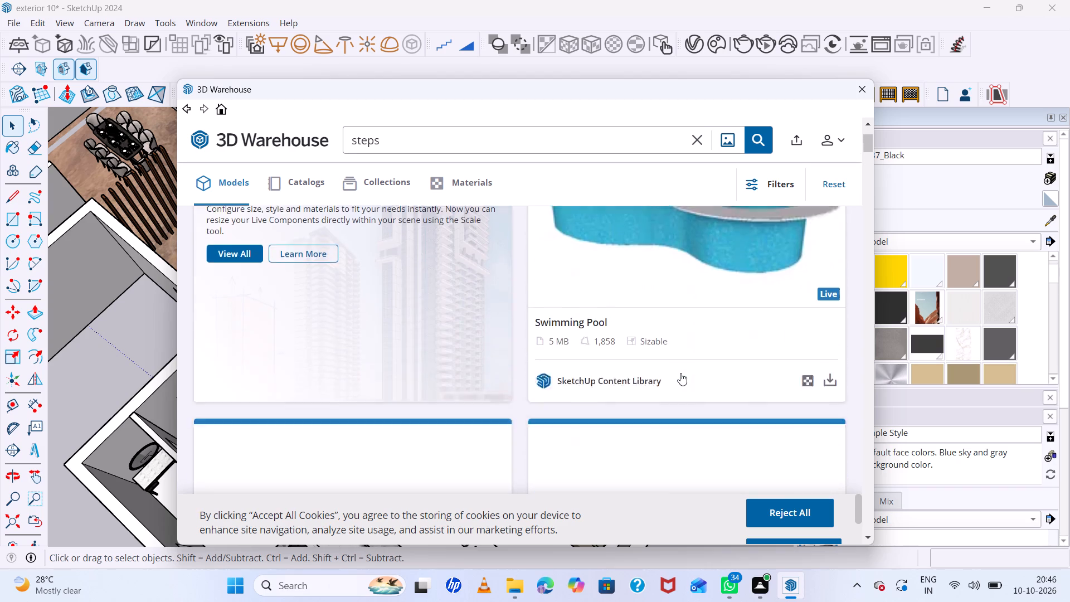
scroll(680, 373, down, 4)
scroll(680, 373, up, 4)
scroll(680, 373, down, 3)
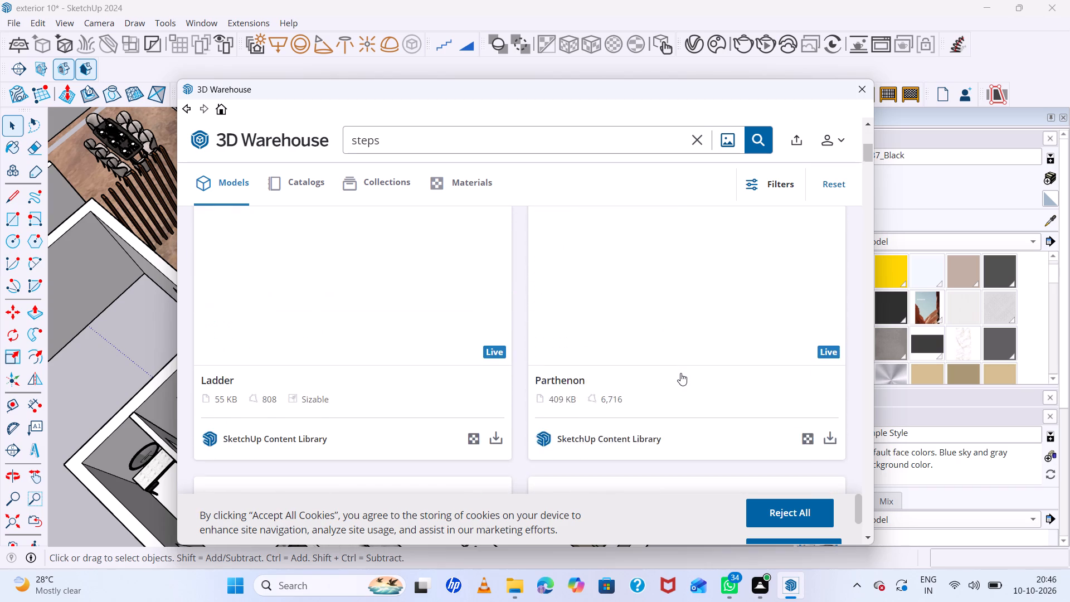
scroll(680, 373, down, 8)
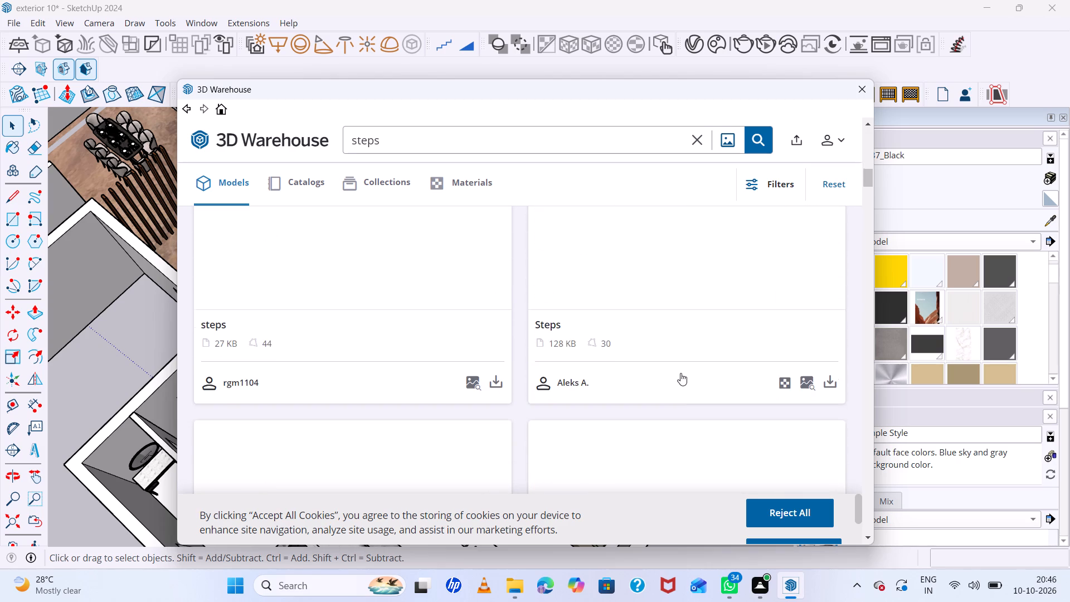
scroll(680, 373, down, 7)
scroll(680, 373, up, 5)
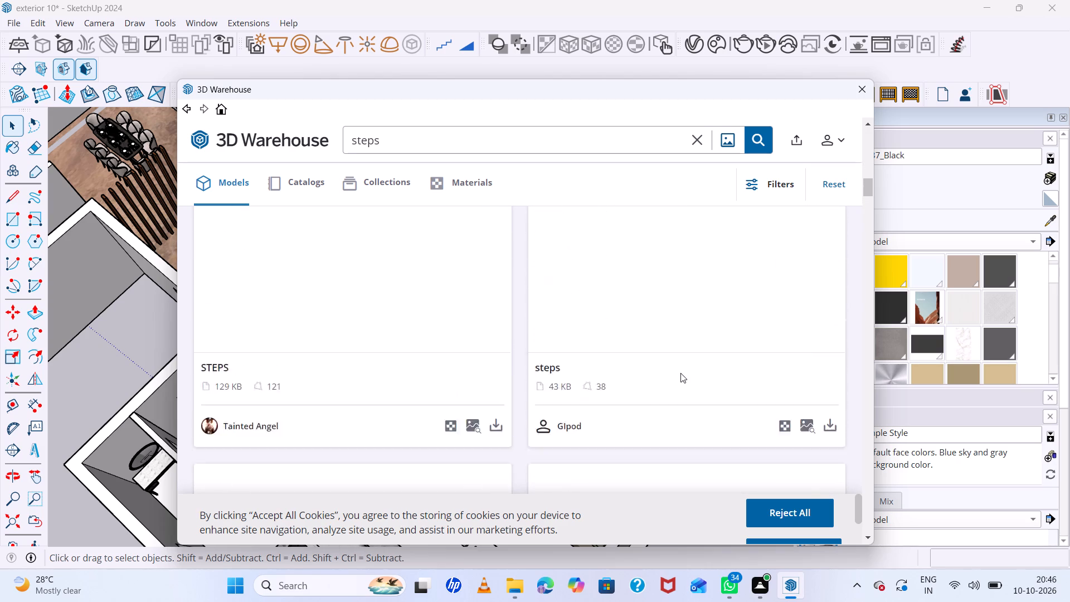
scroll(680, 373, up, 12)
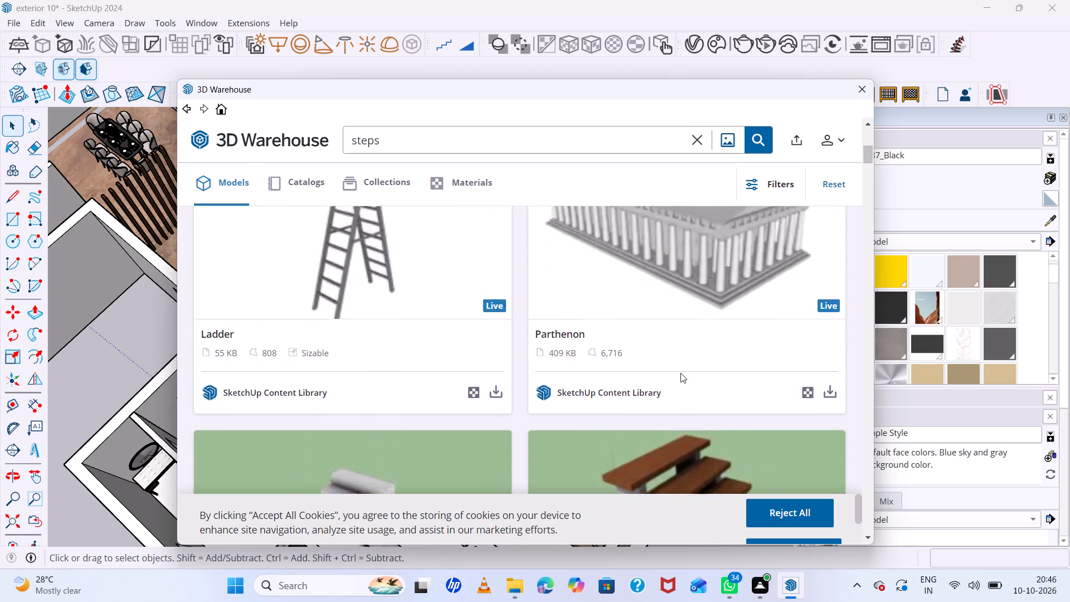
scroll(680, 373, up, 2)
scroll(680, 373, down, 4)
scroll(680, 373, up, 2)
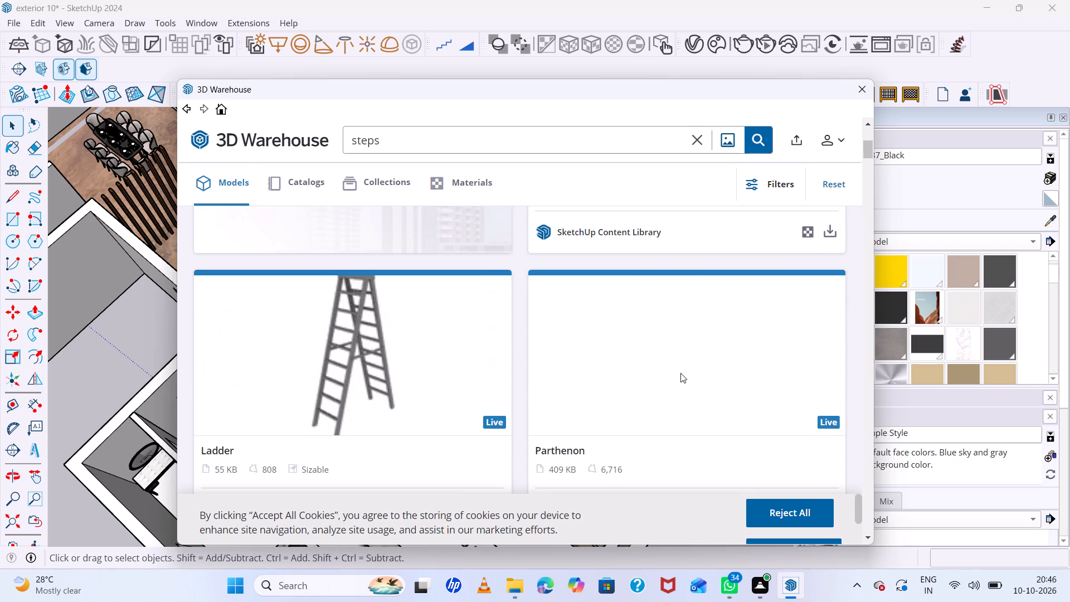
scroll(680, 373, up, 1)
scroll(680, 373, down, 3)
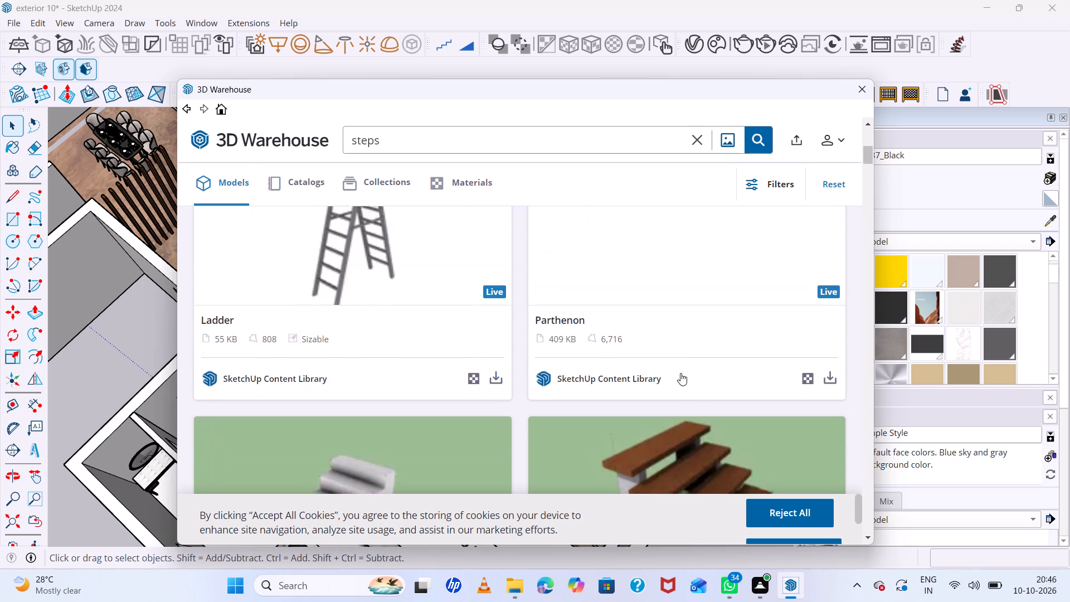
scroll(680, 373, down, 3)
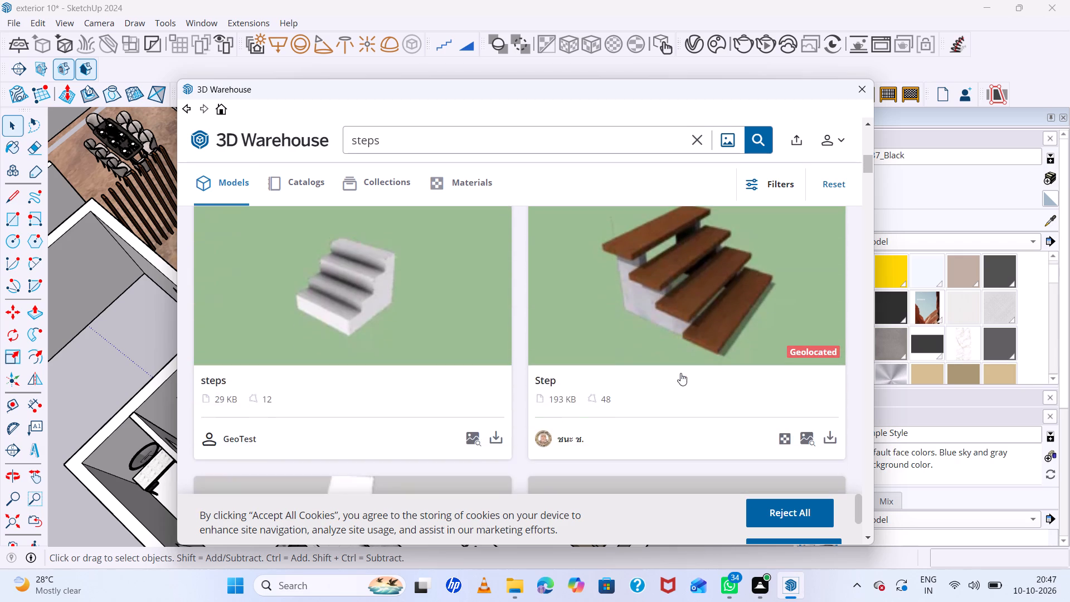
scroll(680, 373, down, 3)
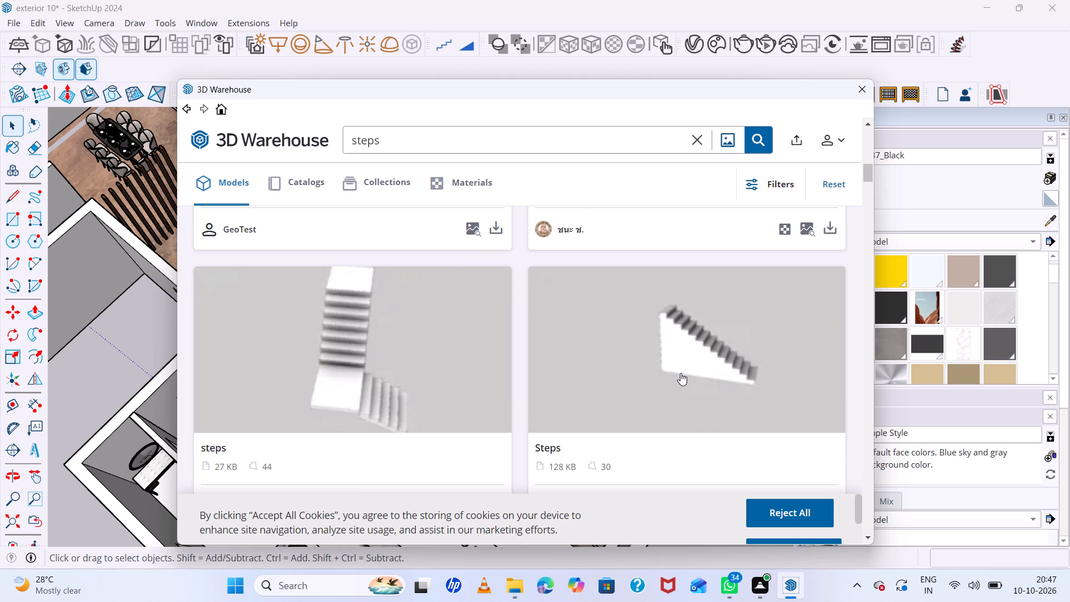
scroll(689, 342, down, 10)
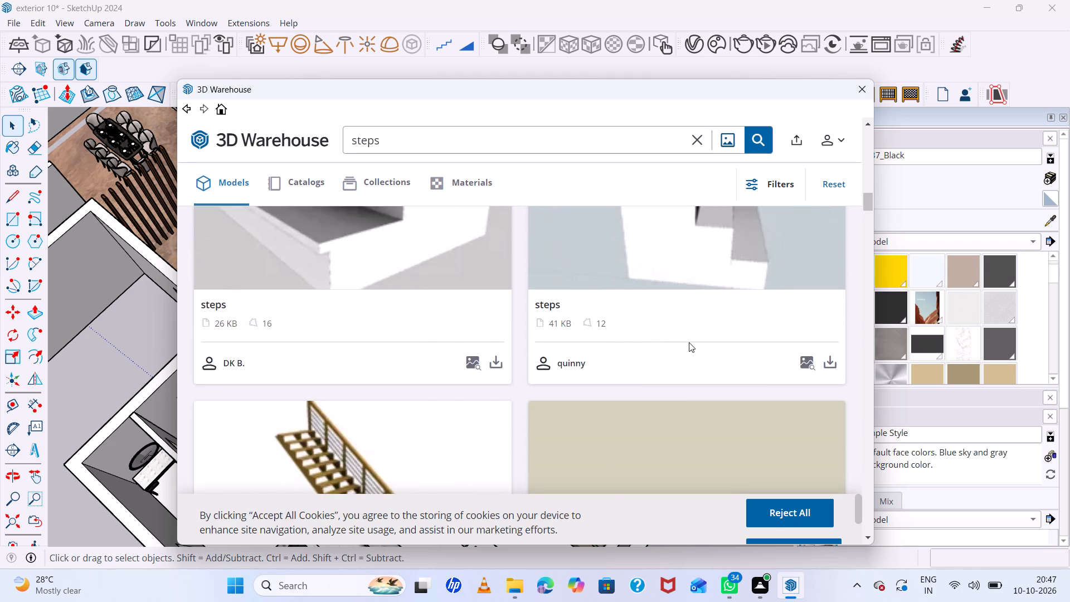
scroll(689, 342, down, 13)
scroll(689, 342, up, 2)
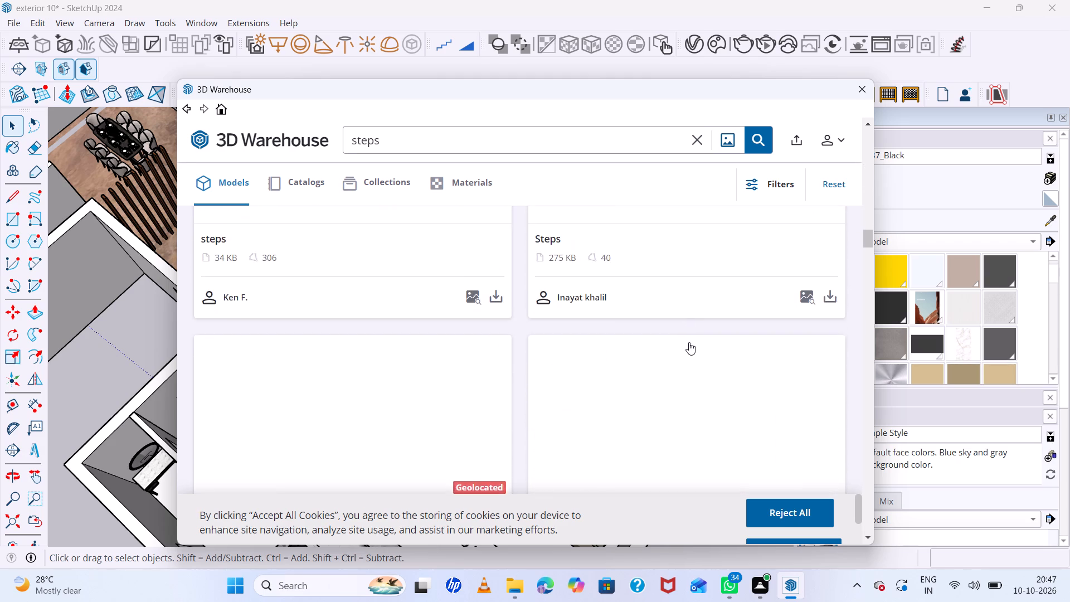
scroll(689, 342, up, 19)
scroll(689, 342, down, 1)
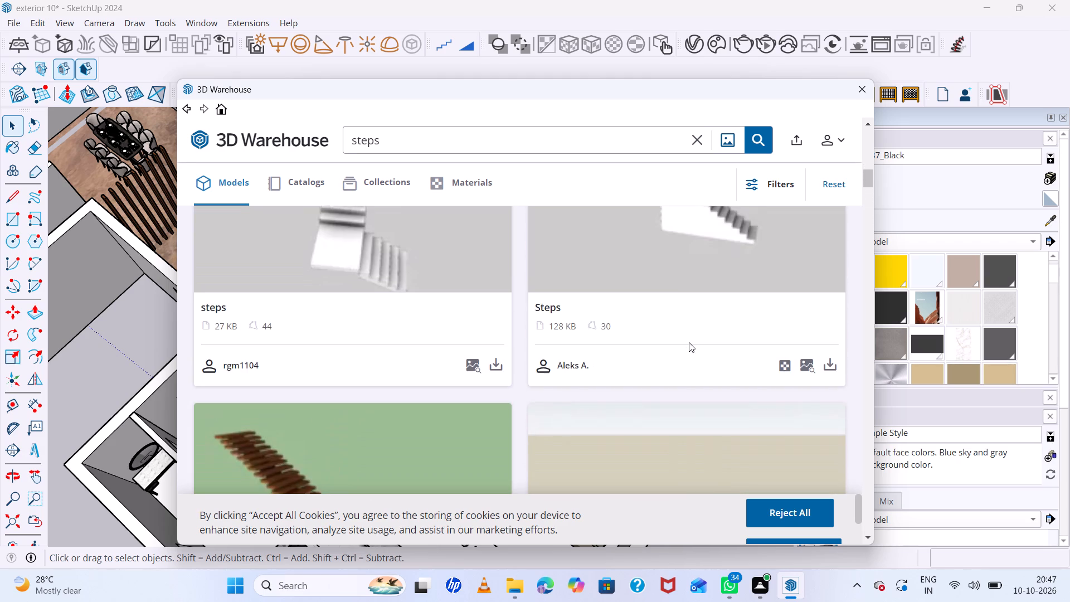
scroll(689, 342, up, 4)
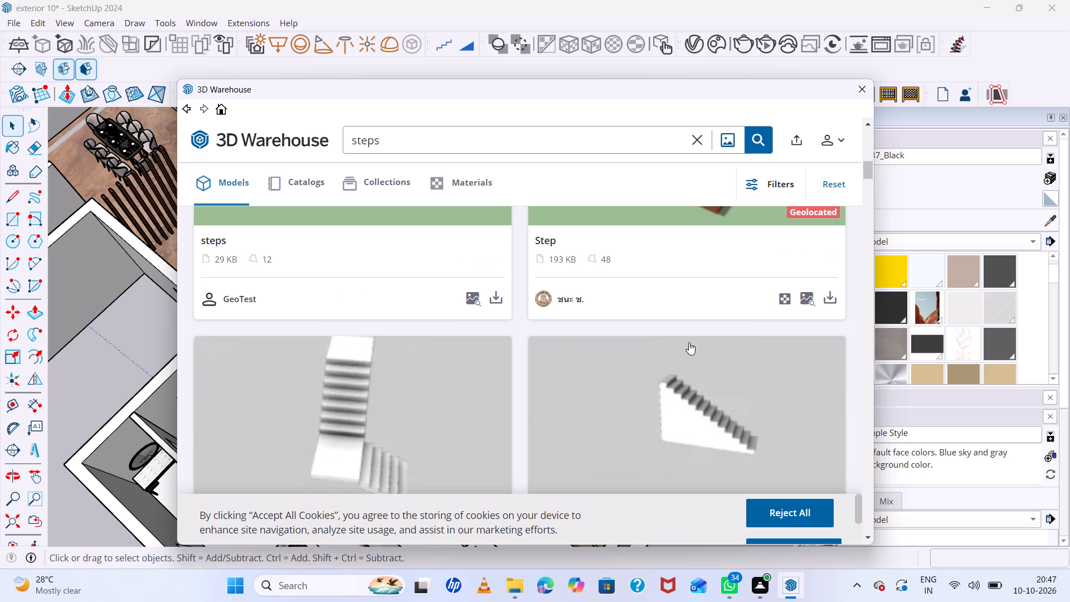
Load the white wrap-around steps model with a landing into the model and place it on the empty ground outside the white-floored house's bedroom.
click(375, 425)
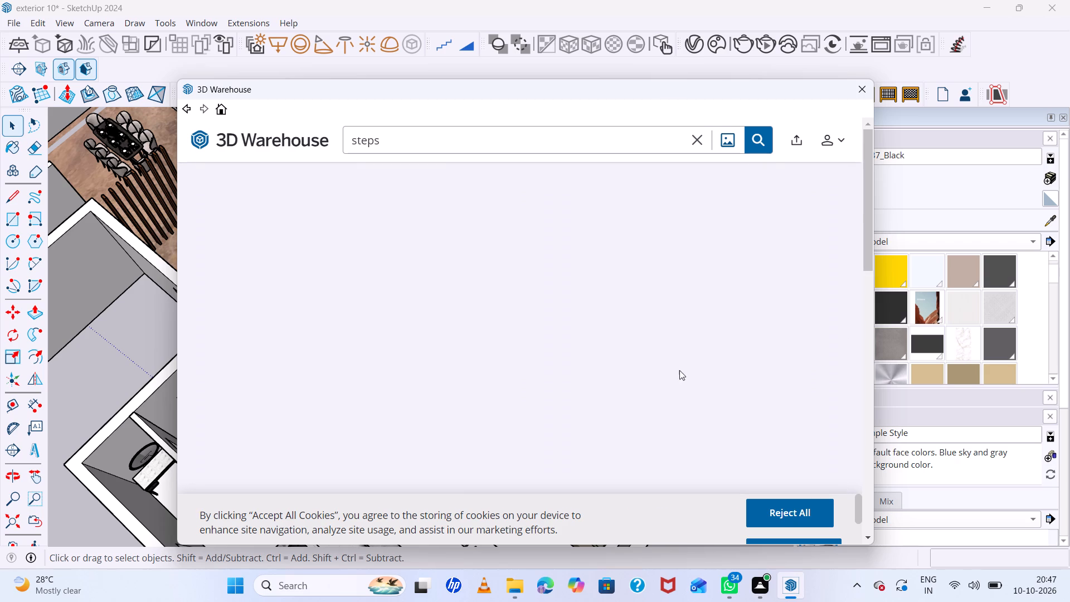
scroll(638, 360, down, 6)
scroll(729, 446, down, 3)
click(735, 297)
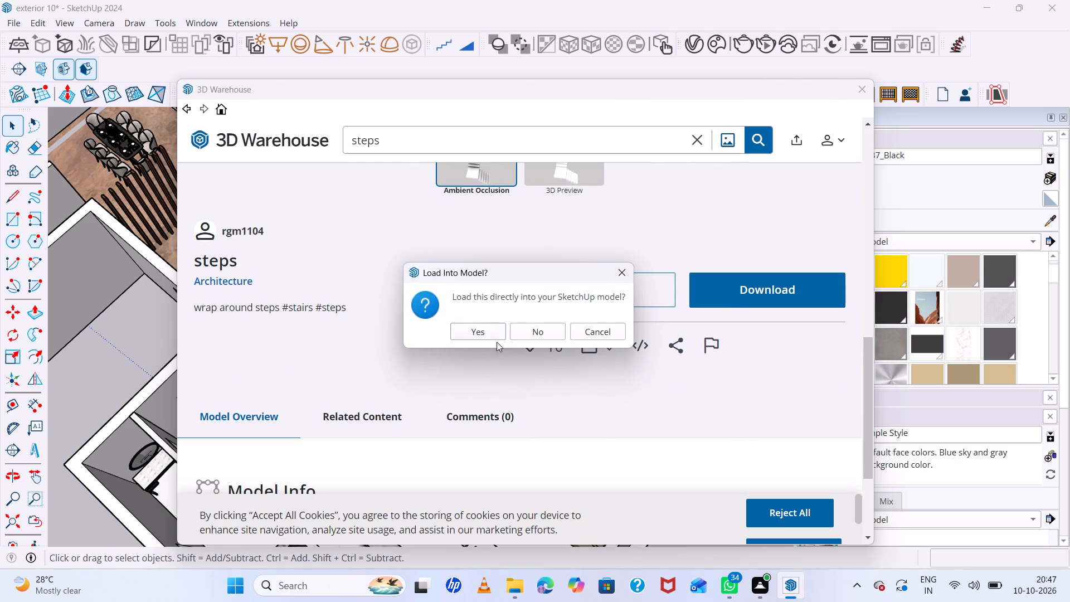
click(489, 336)
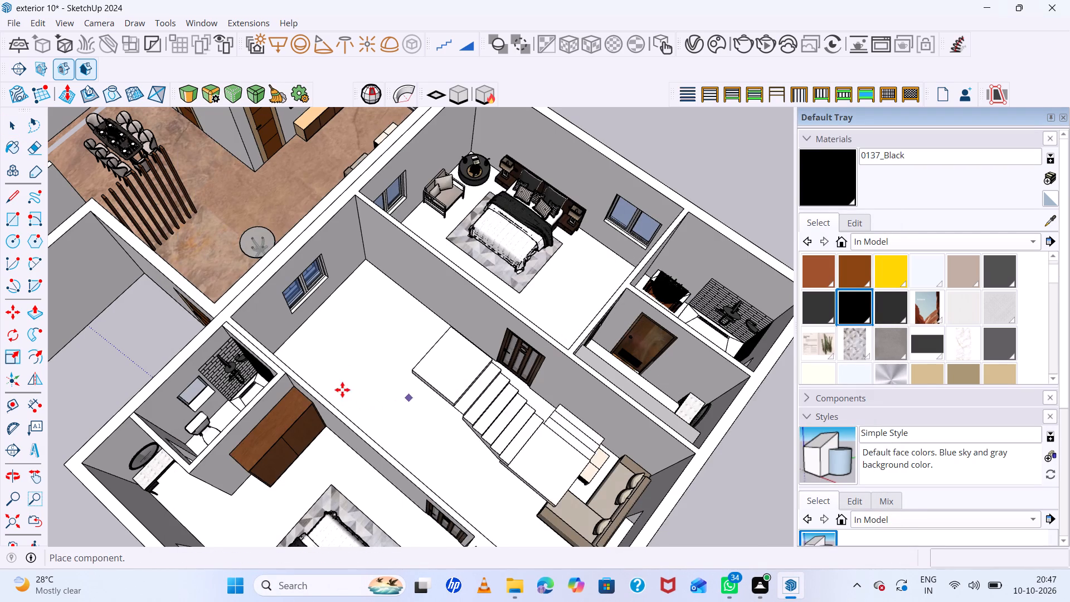
scroll(353, 375, down, 11)
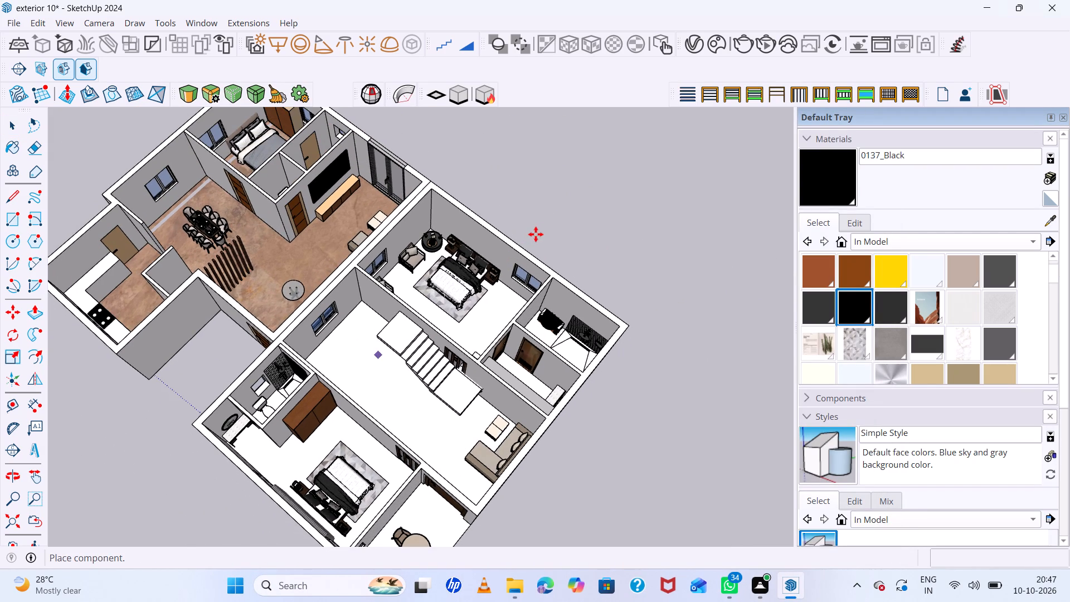
click(551, 221)
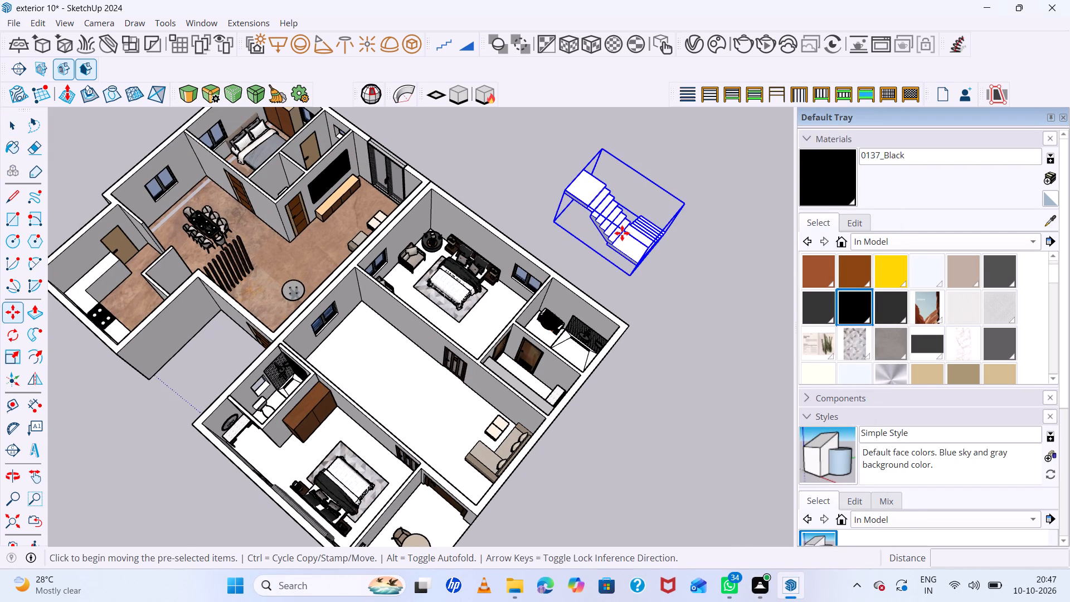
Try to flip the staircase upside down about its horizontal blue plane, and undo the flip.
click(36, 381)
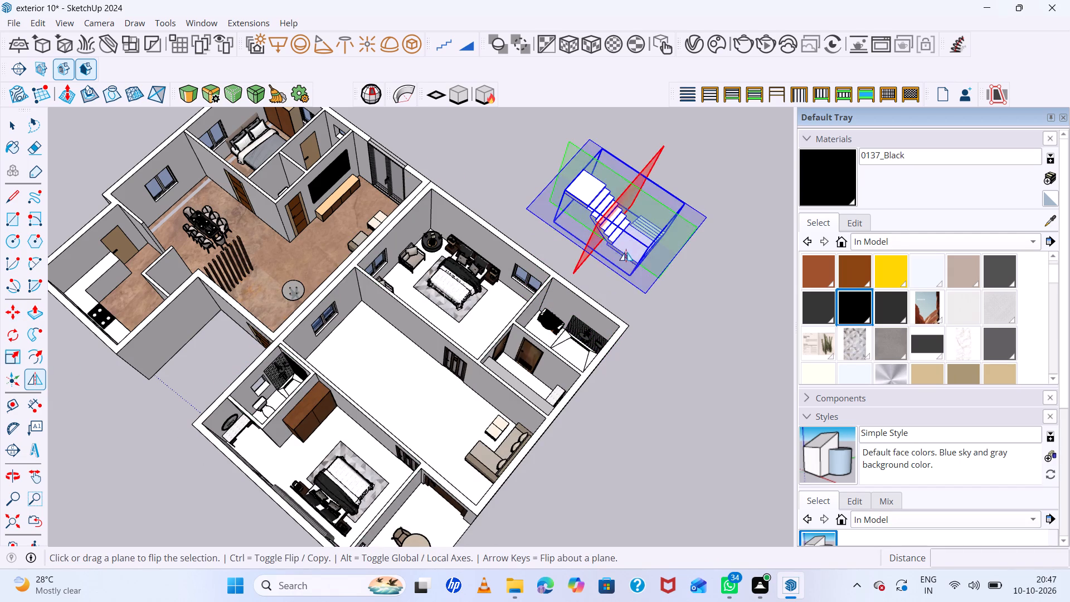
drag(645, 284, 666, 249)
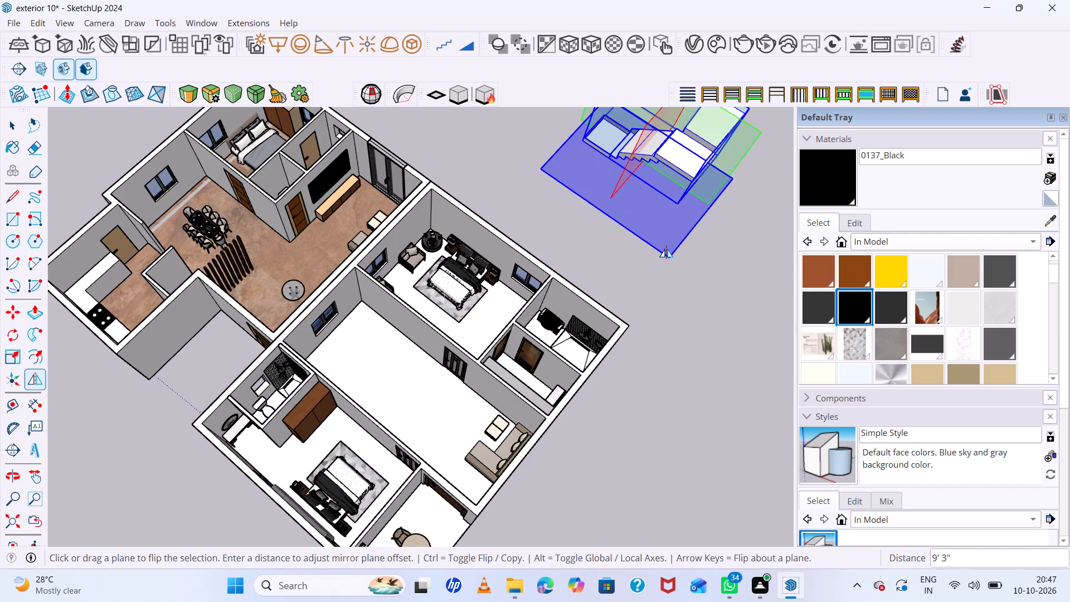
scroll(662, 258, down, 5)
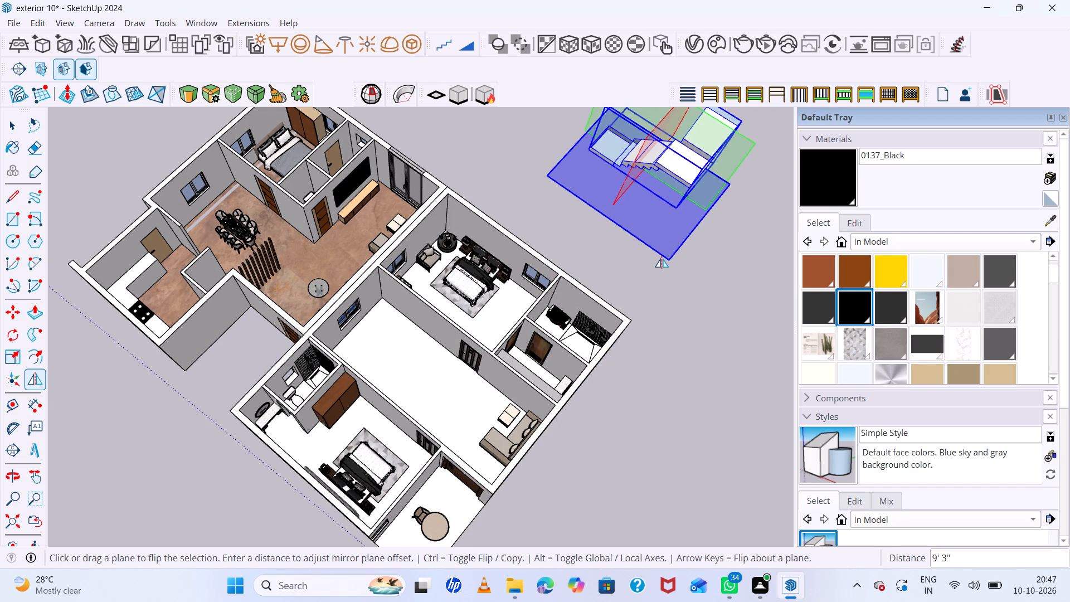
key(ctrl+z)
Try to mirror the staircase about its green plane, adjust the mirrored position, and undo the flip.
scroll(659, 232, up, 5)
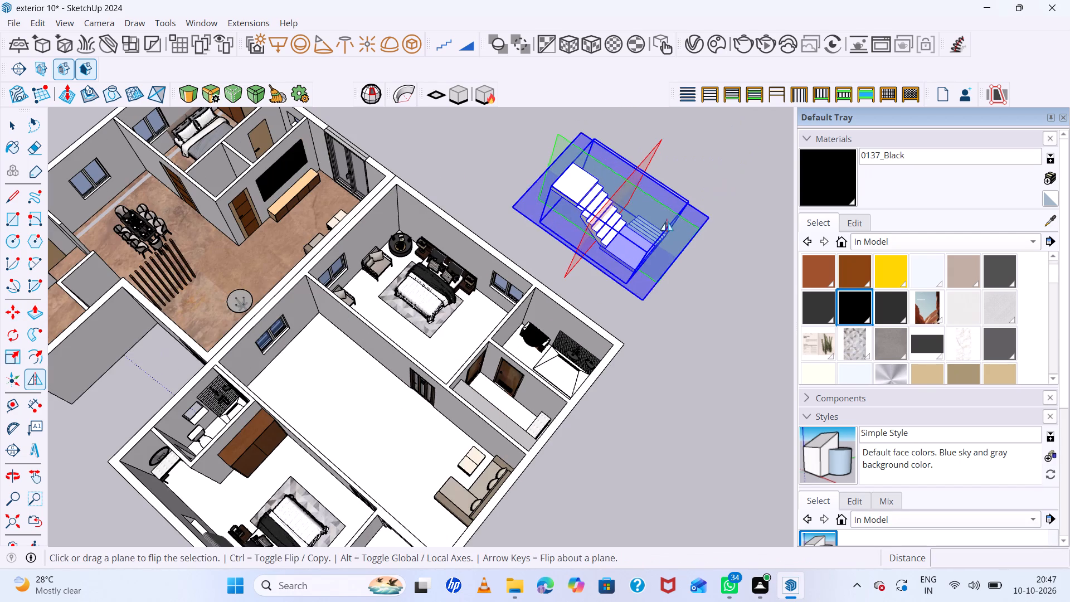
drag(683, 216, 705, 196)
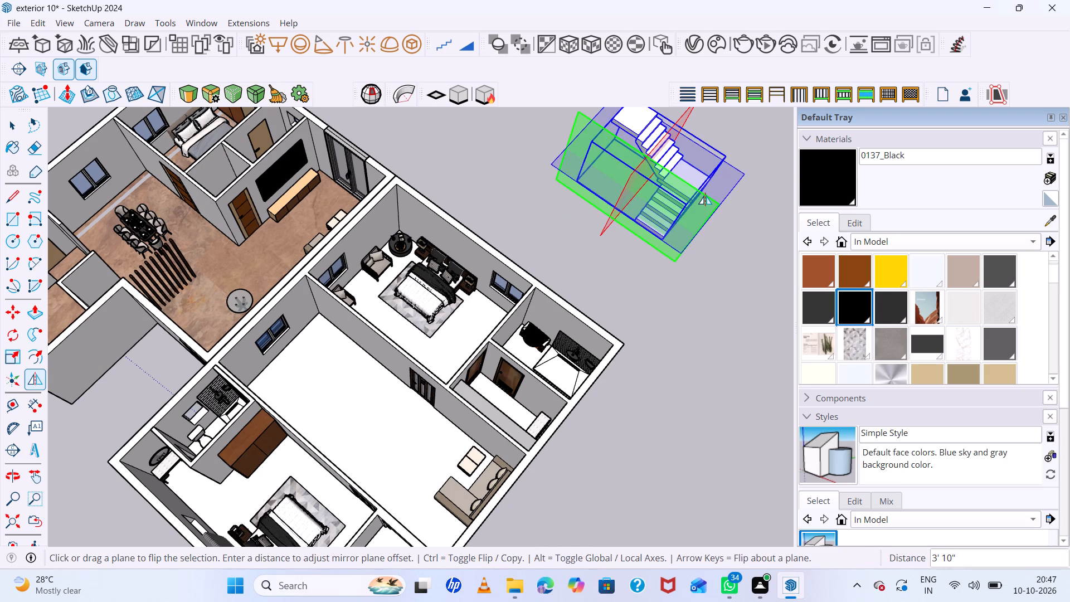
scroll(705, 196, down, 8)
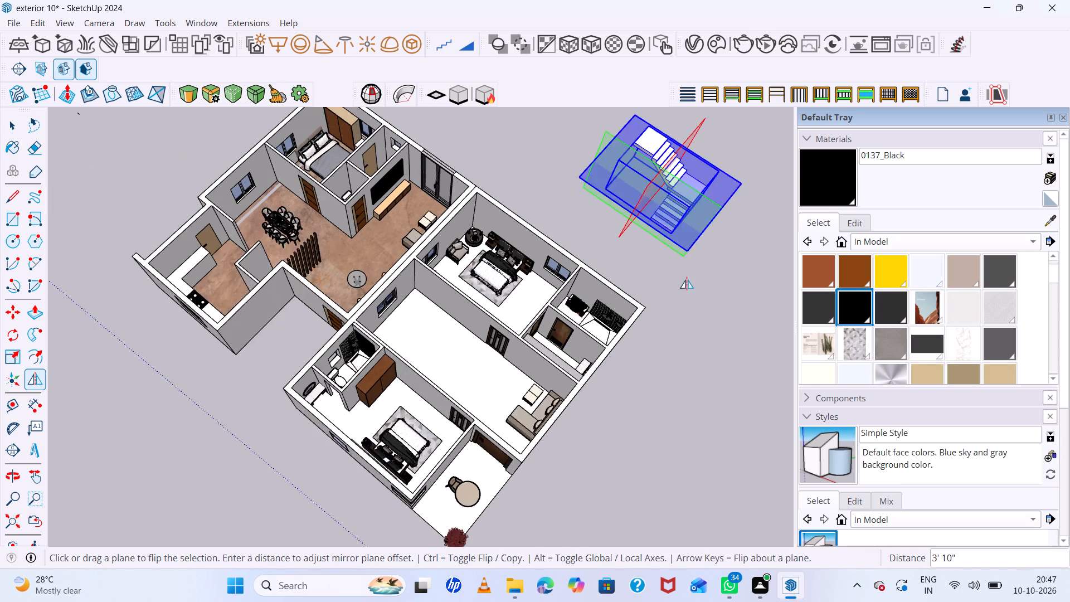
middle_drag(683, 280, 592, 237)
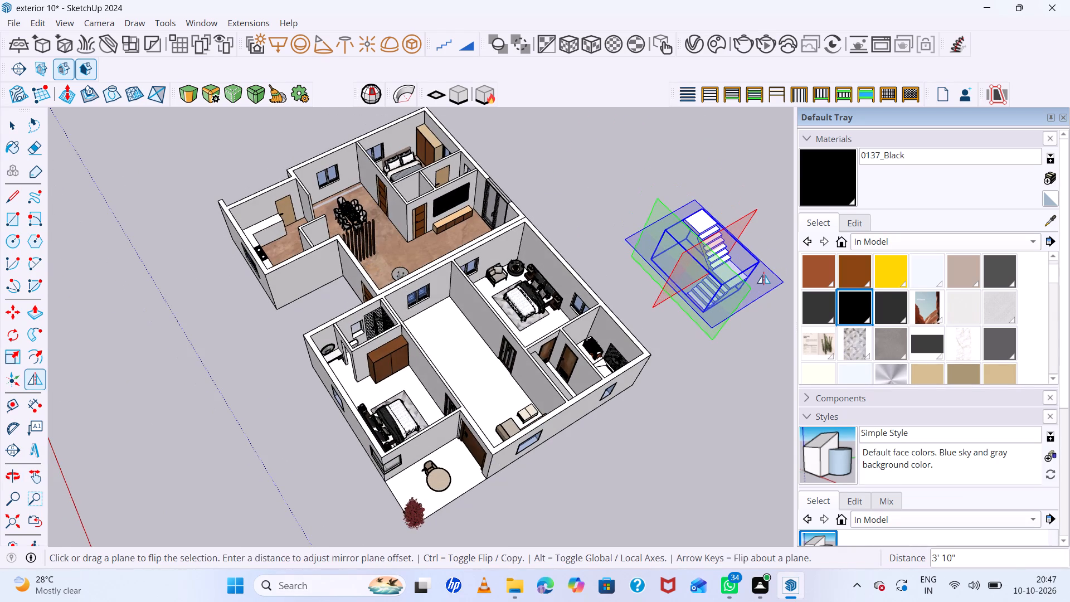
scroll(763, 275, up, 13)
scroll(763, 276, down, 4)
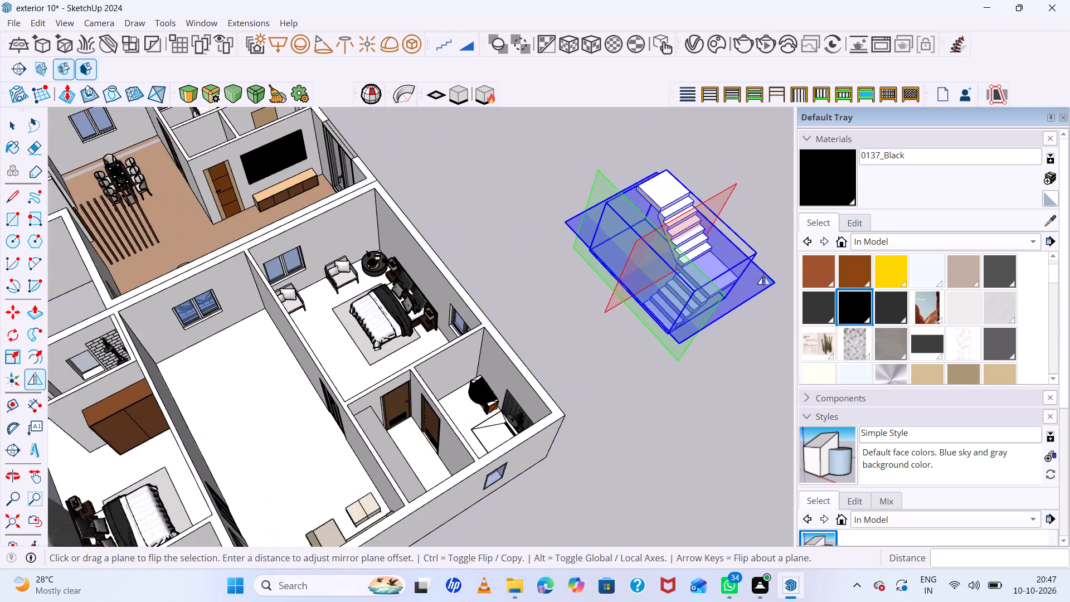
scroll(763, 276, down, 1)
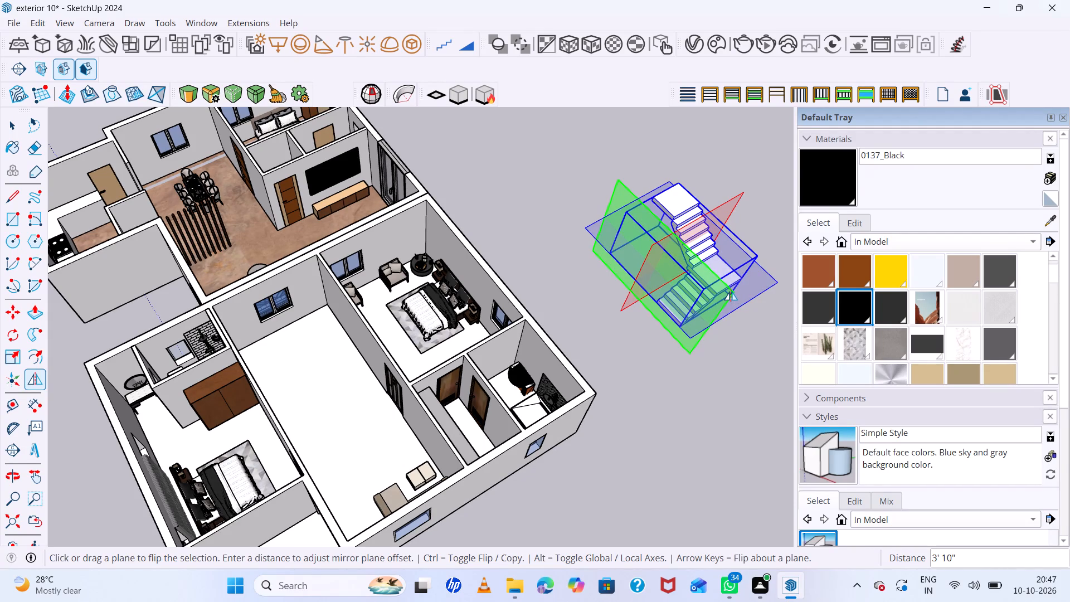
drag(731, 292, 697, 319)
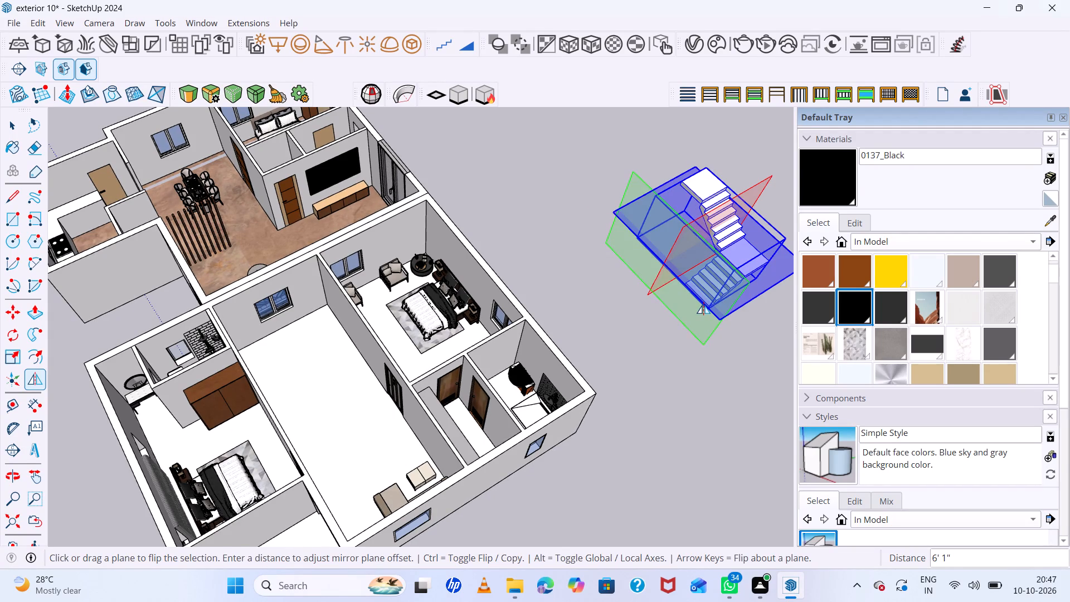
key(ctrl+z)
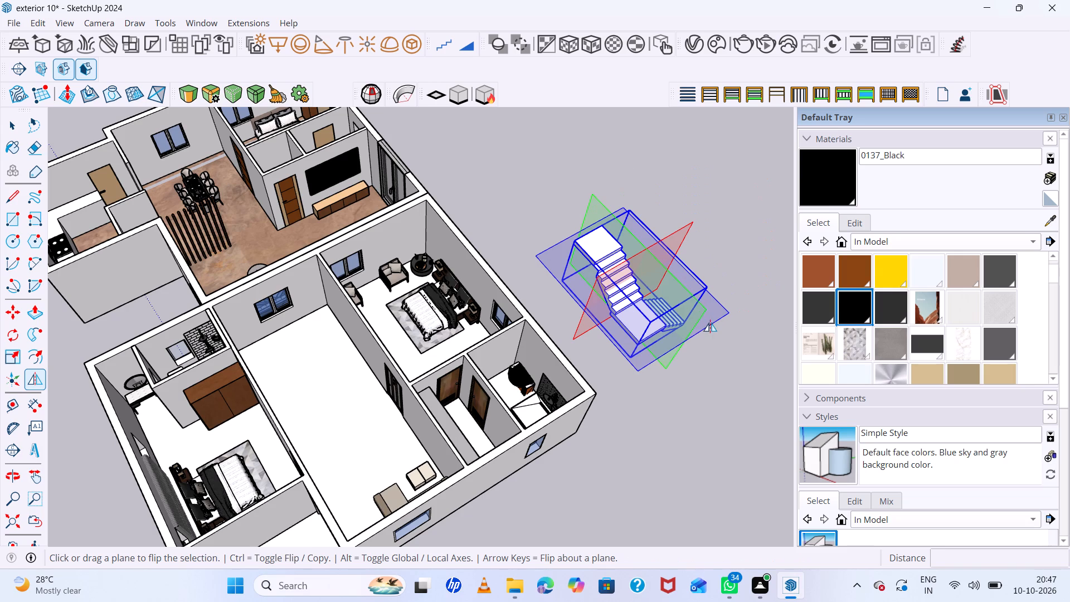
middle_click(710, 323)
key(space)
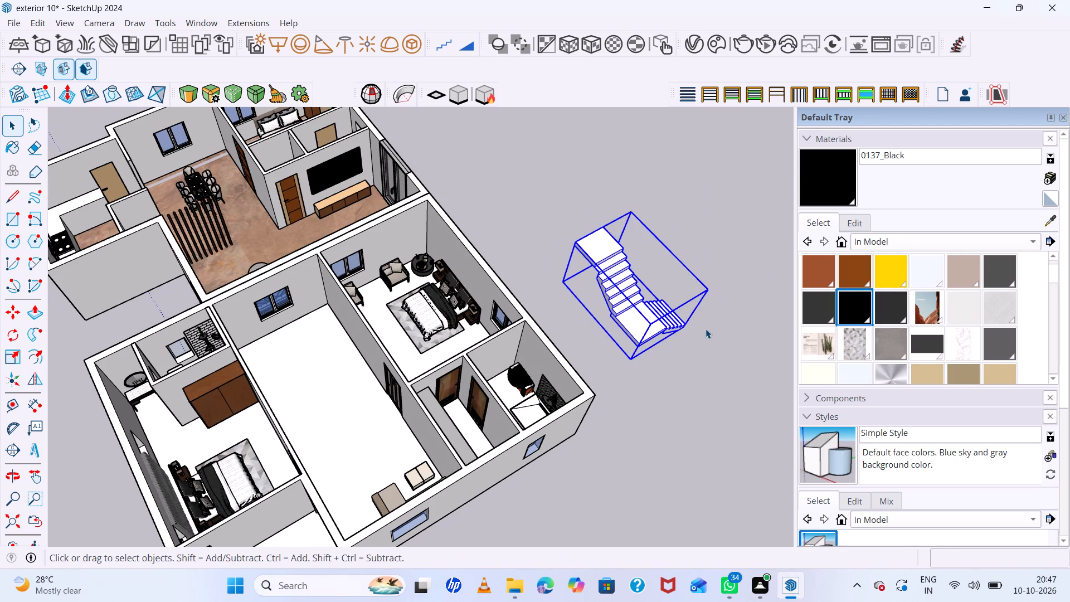
Rotate the staircase 90 degrees on the ground plane about the corner of its lowest step.
key(q)
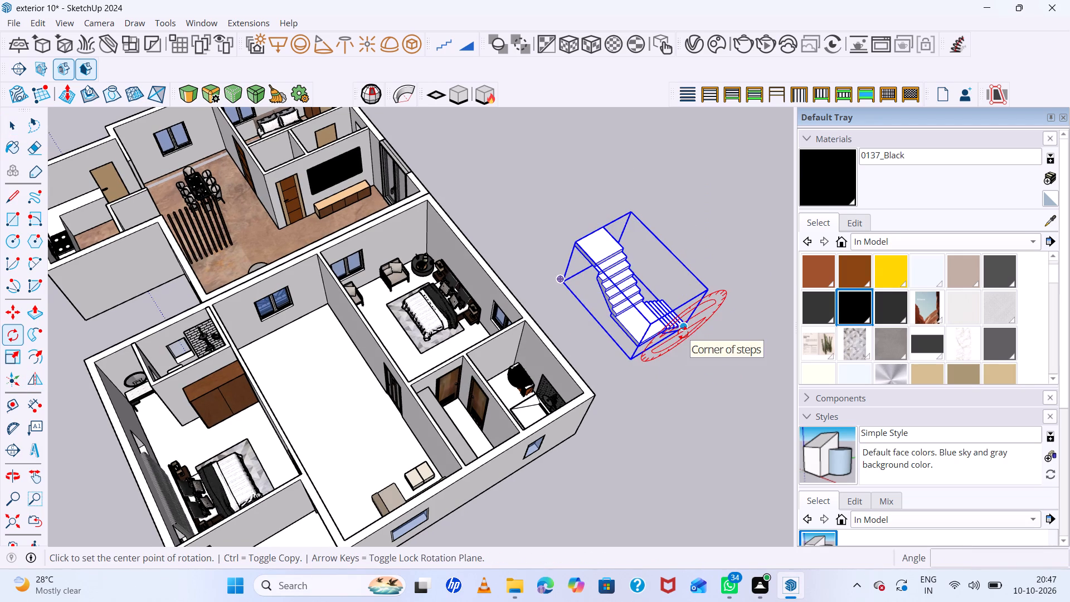
click(690, 334)
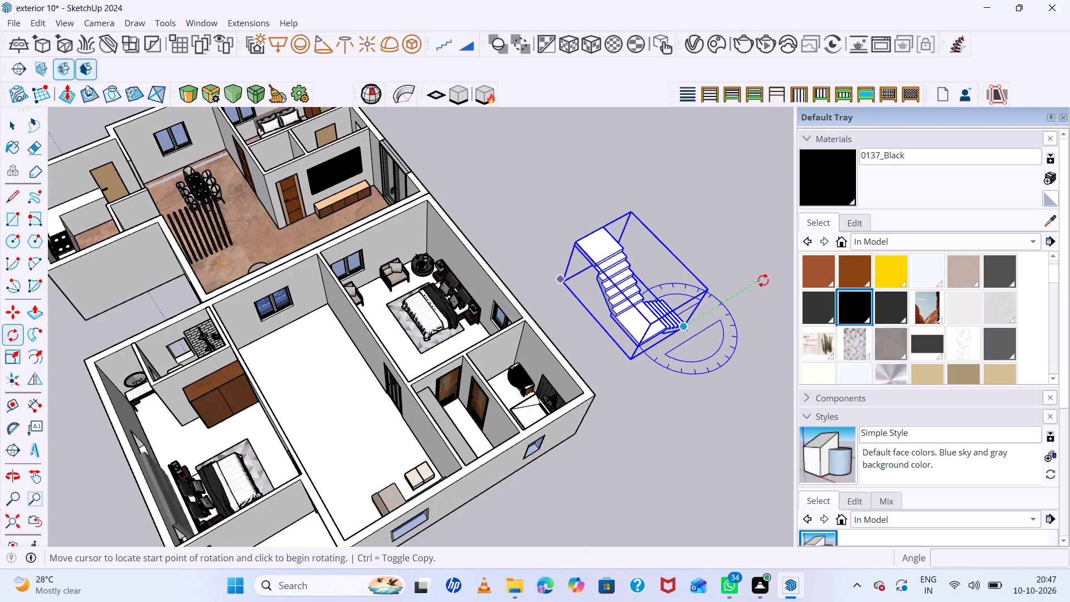
click(763, 279)
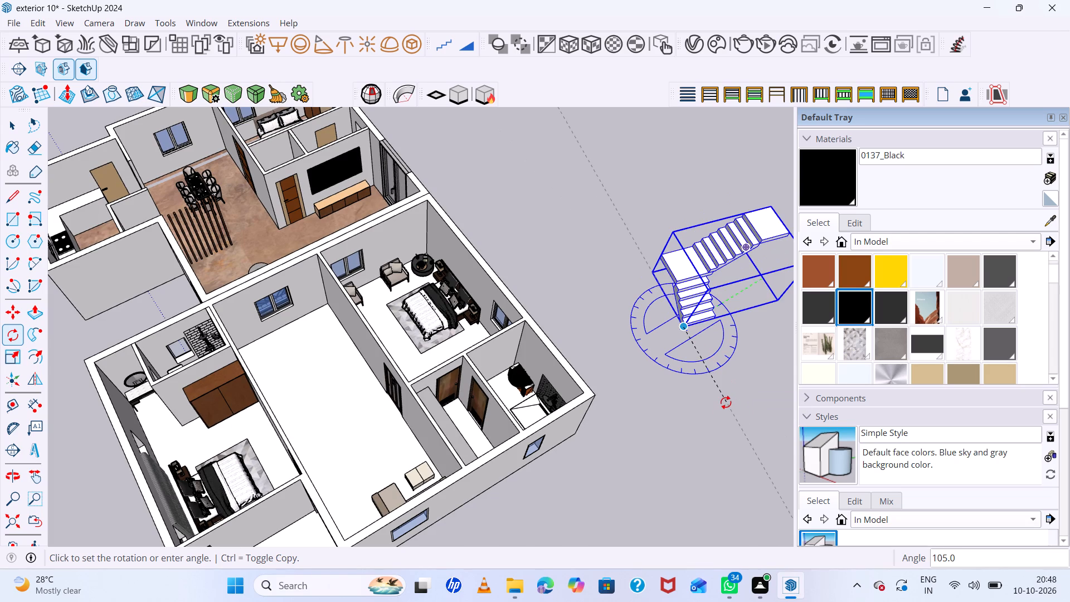
text(90)
key(Return)
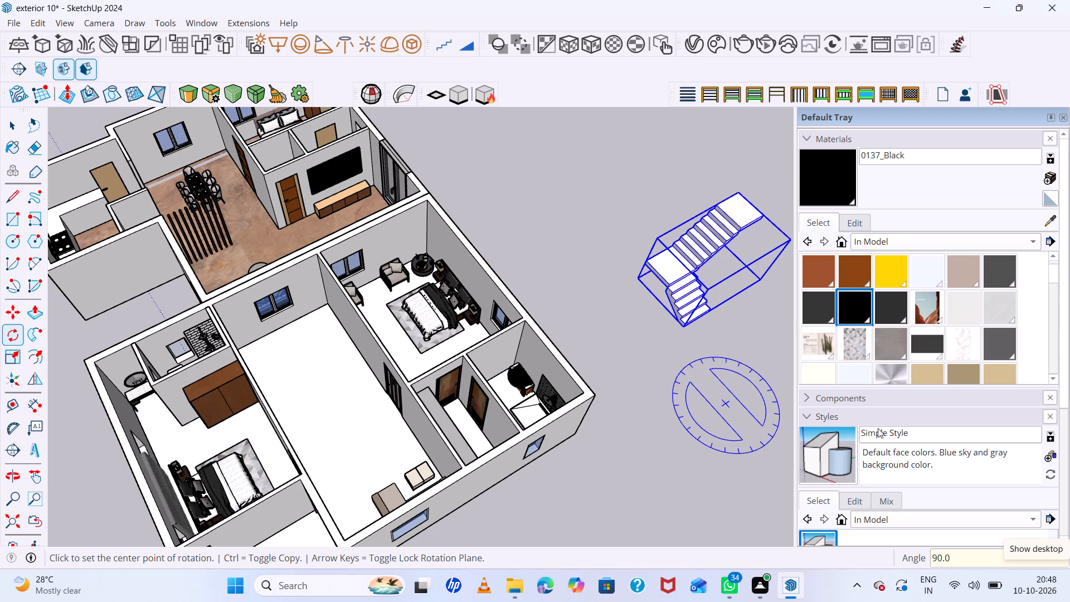
Move the staircase by its bottom corner into the brown-floored house, to the end of the short wall beside the dining table.
key(m)
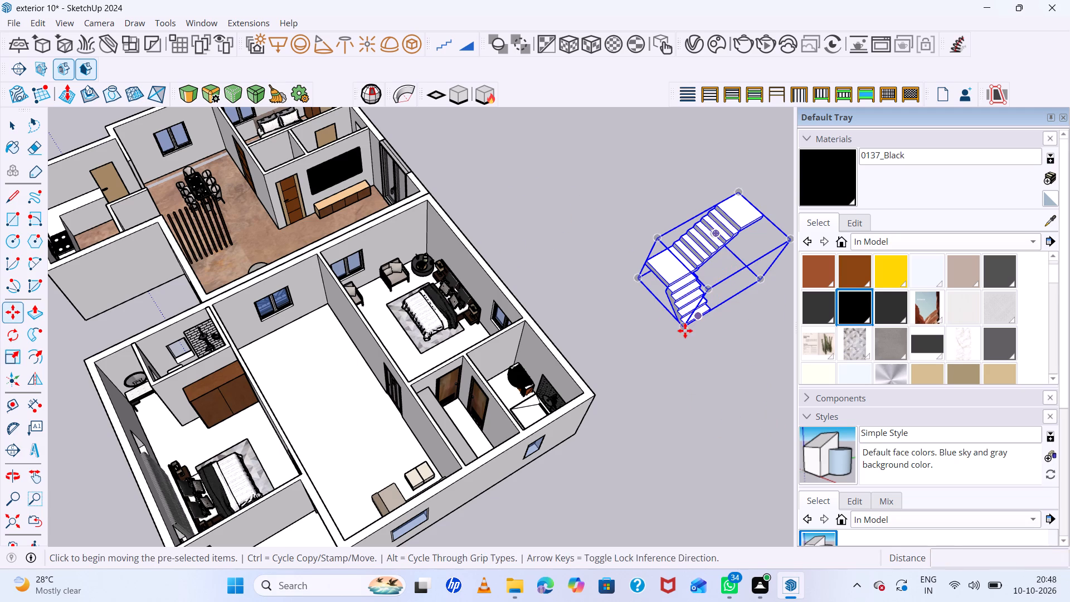
click(683, 326)
scroll(599, 195, down, 11)
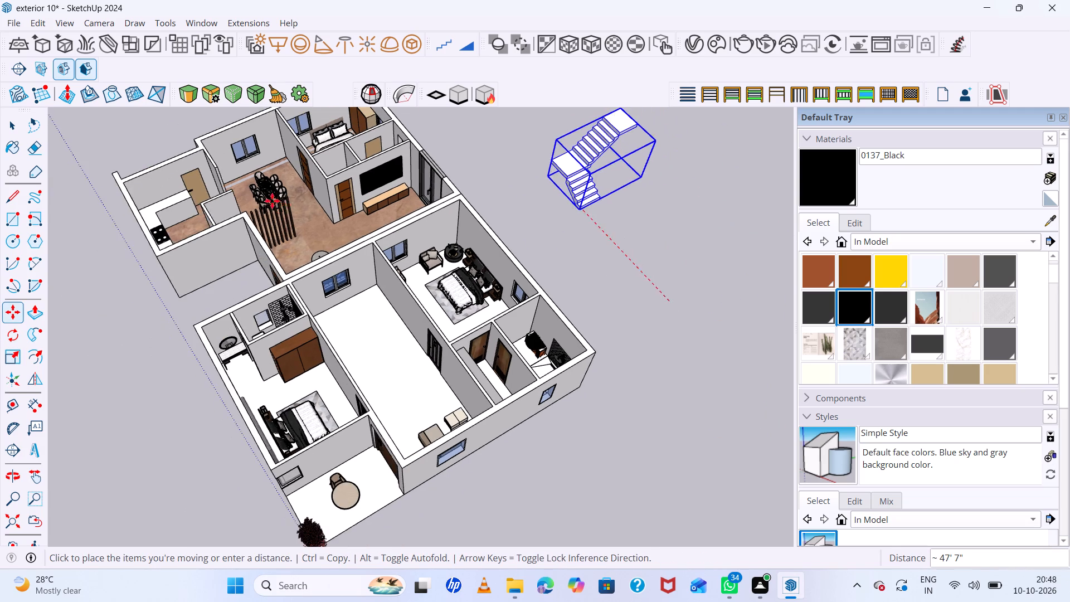
scroll(252, 194, up, 16)
scroll(254, 193, up, 6)
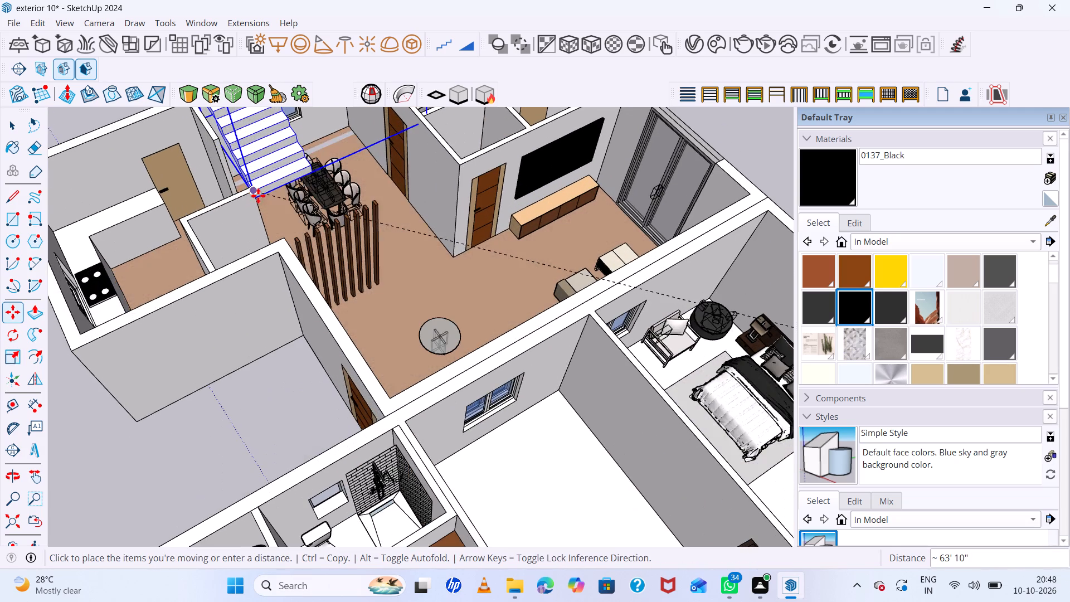
middle_drag(258, 196, 222, 274)
scroll(255, 201, up, 11)
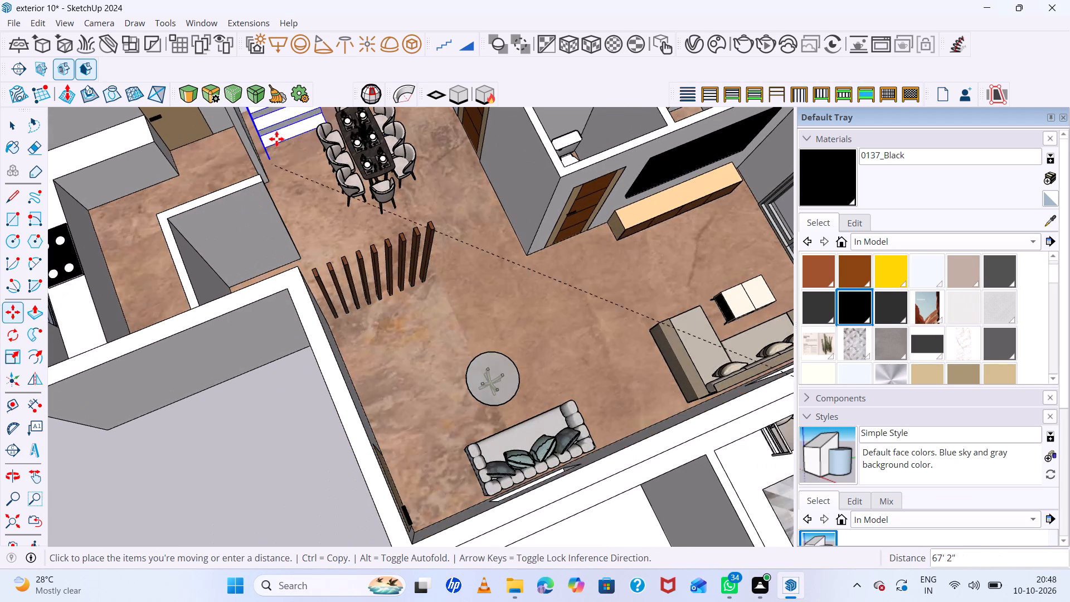
scroll(276, 139, up, 11)
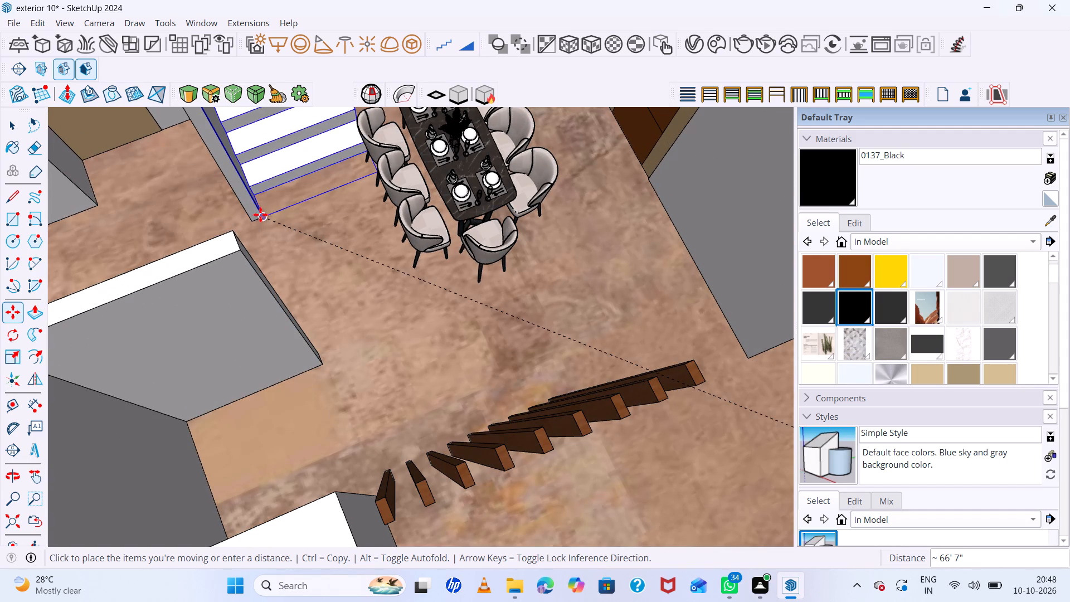
scroll(267, 222, up, 6)
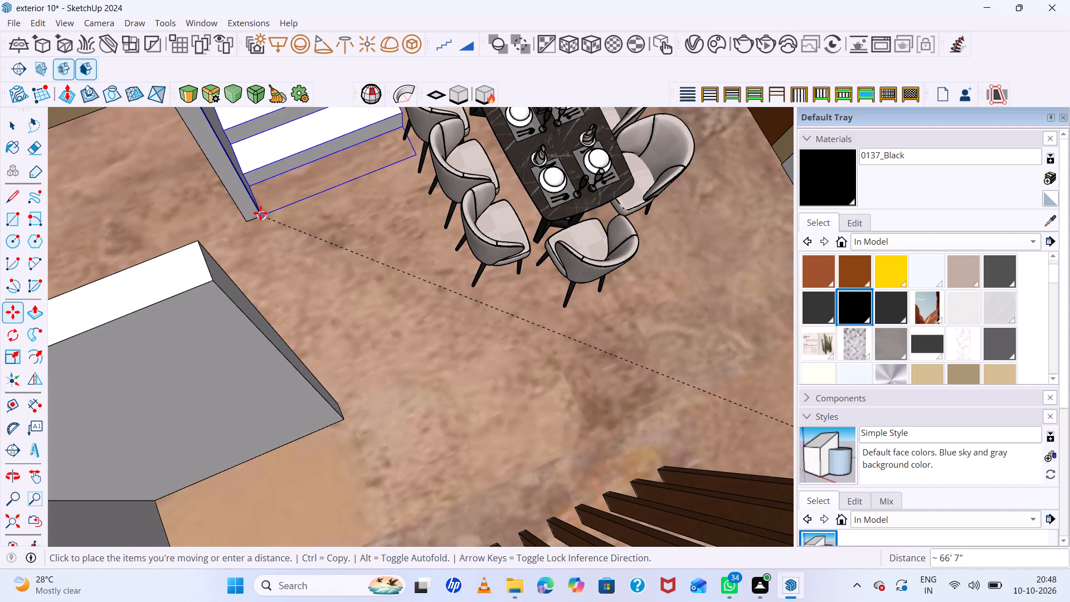
click(260, 213)
Shift the staircase in small moves so its lowest step's corner lines up with the end of the wall beside the dining table.
scroll(260, 213, down, 6)
scroll(275, 197, up, 4)
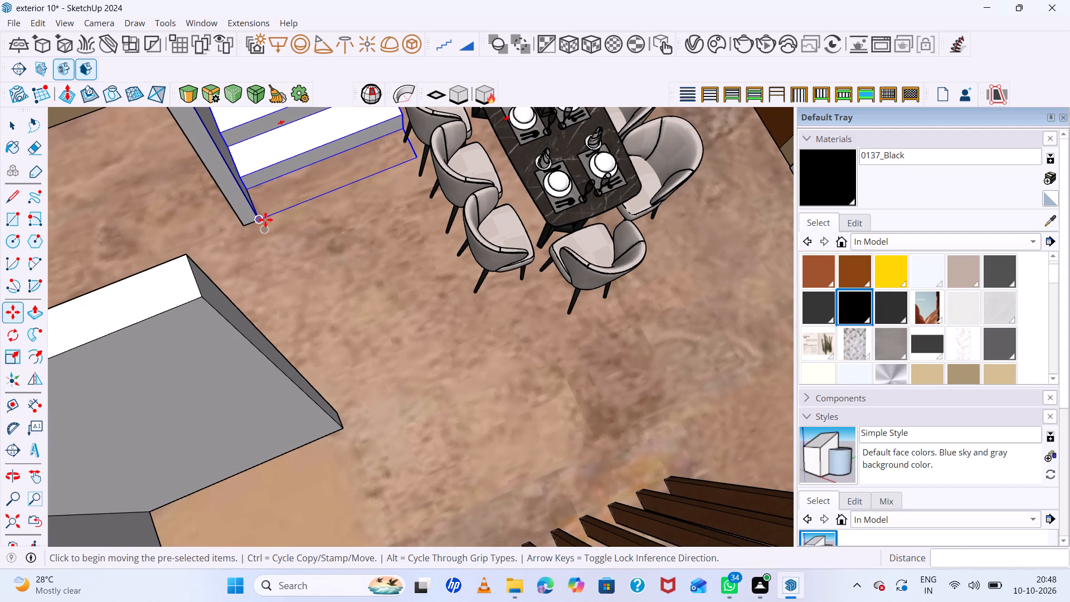
click(265, 220)
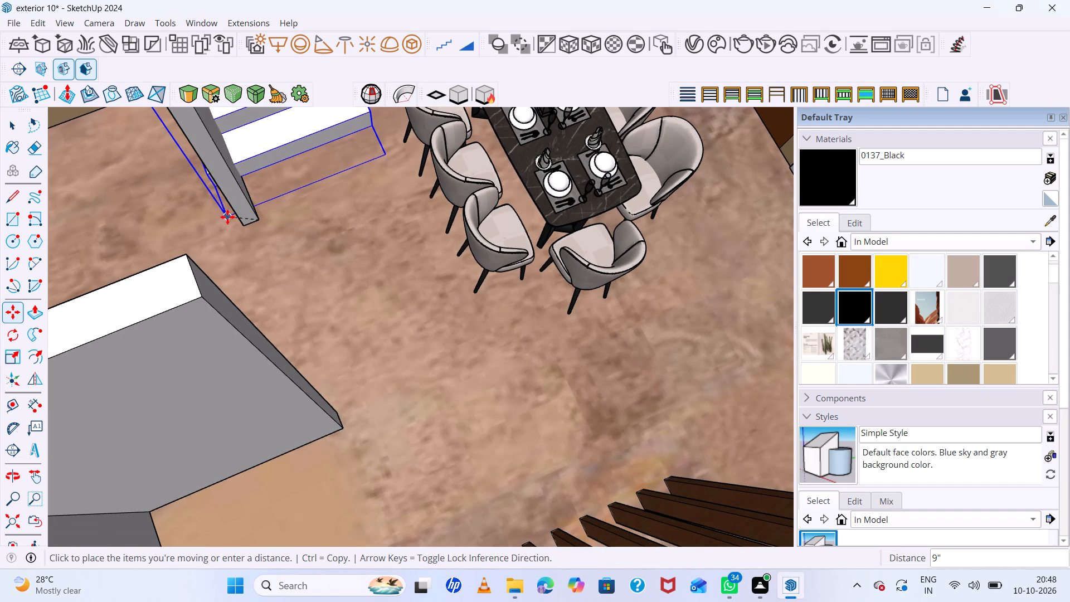
click(231, 195)
scroll(244, 200, up, 10)
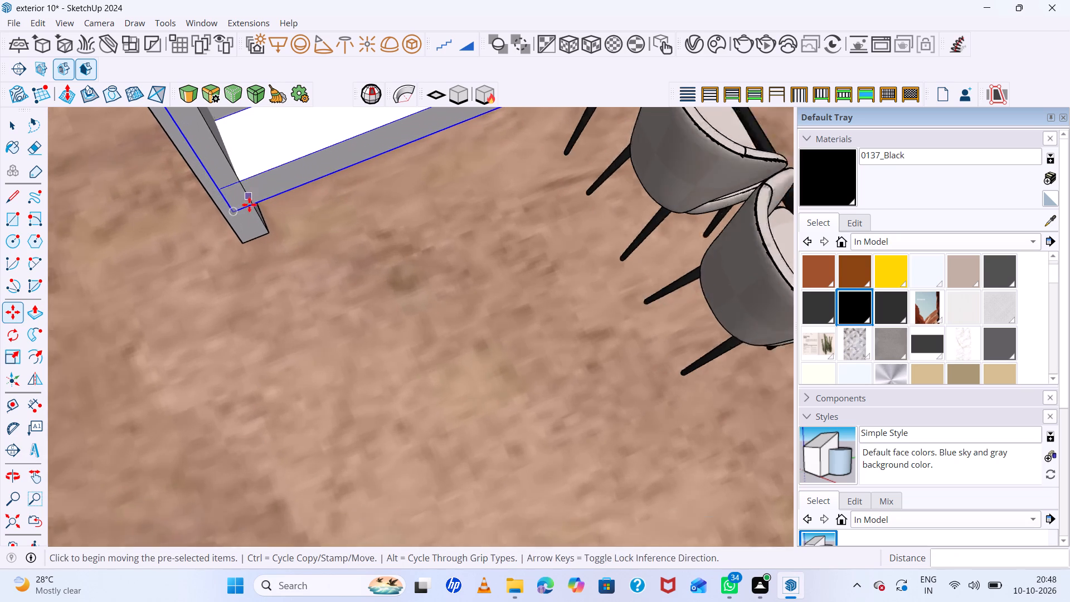
click(226, 217)
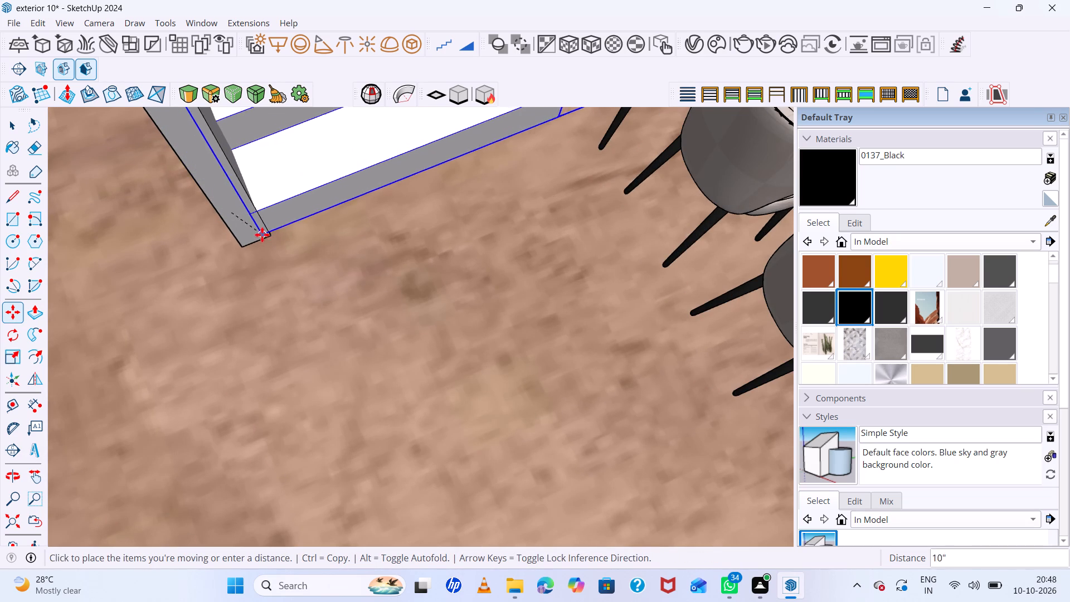
click(262, 236)
scroll(278, 259, down, 20)
scroll(278, 259, down, 3)
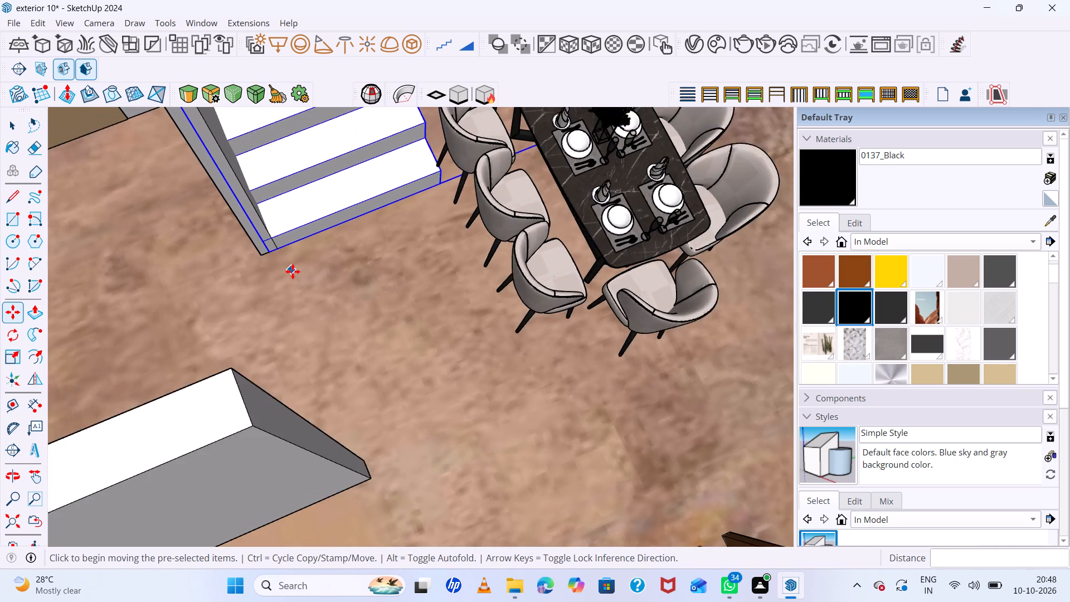
scroll(293, 271, down, 20)
scroll(293, 271, down, 17)
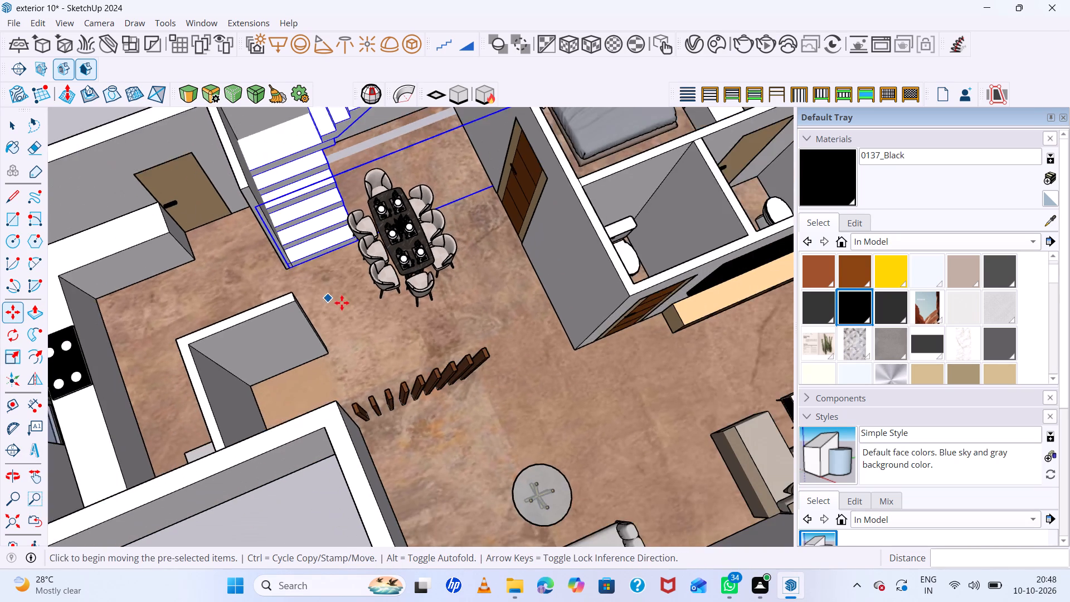
scroll(342, 303, down, 17)
middle_drag(354, 310, 414, 305)
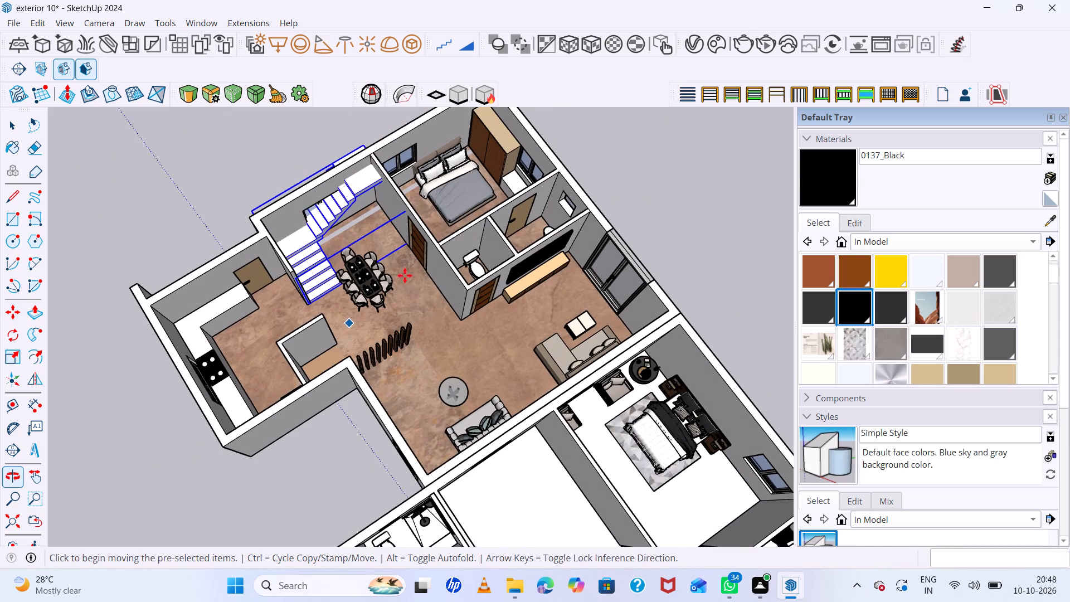
scroll(294, 198, up, 5)
key(space)
click(257, 156)
scroll(325, 198, up, 4)
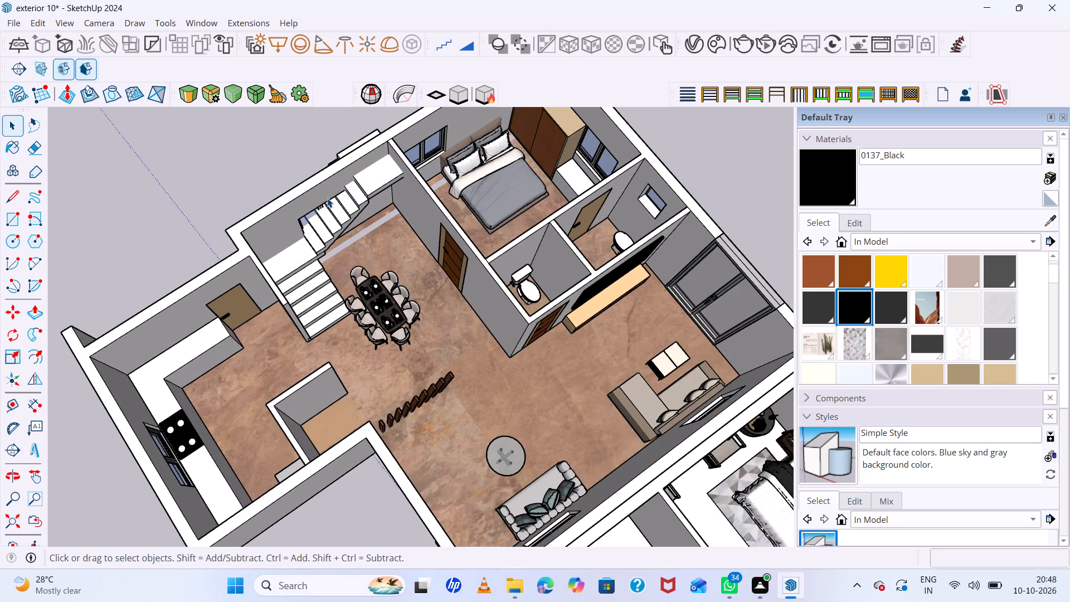
Scale the staircase to about 0.73 along green and 1.23 along blue, bringing its overhanging side within the house's outer wall.
scroll(327, 198, up, 6)
click(337, 216)
scroll(337, 218, down, 5)
middle_drag(339, 231, 478, 261)
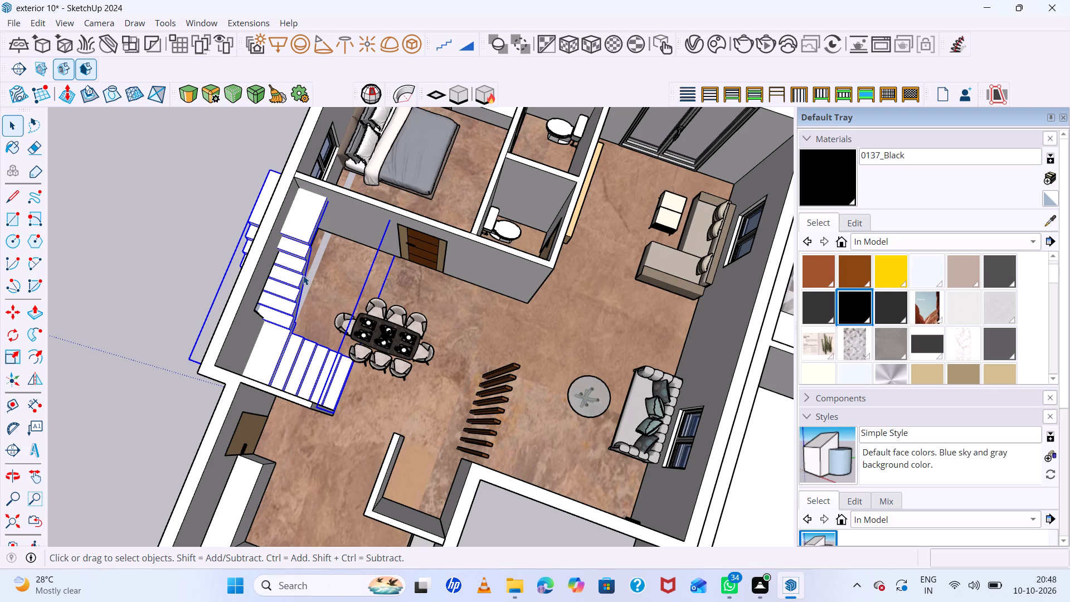
key(s)
click(230, 258)
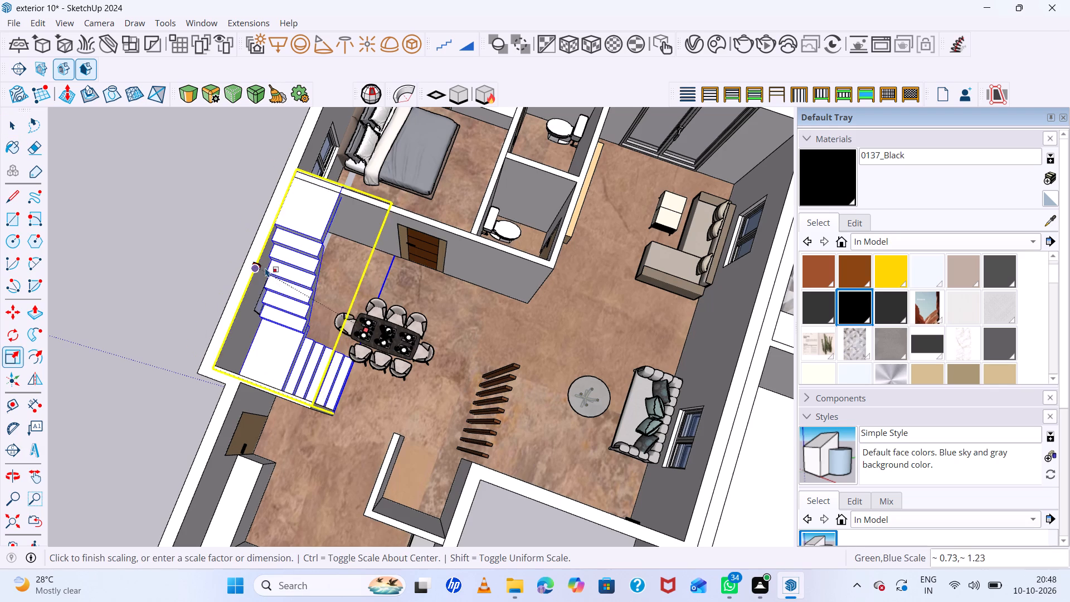
click(260, 260)
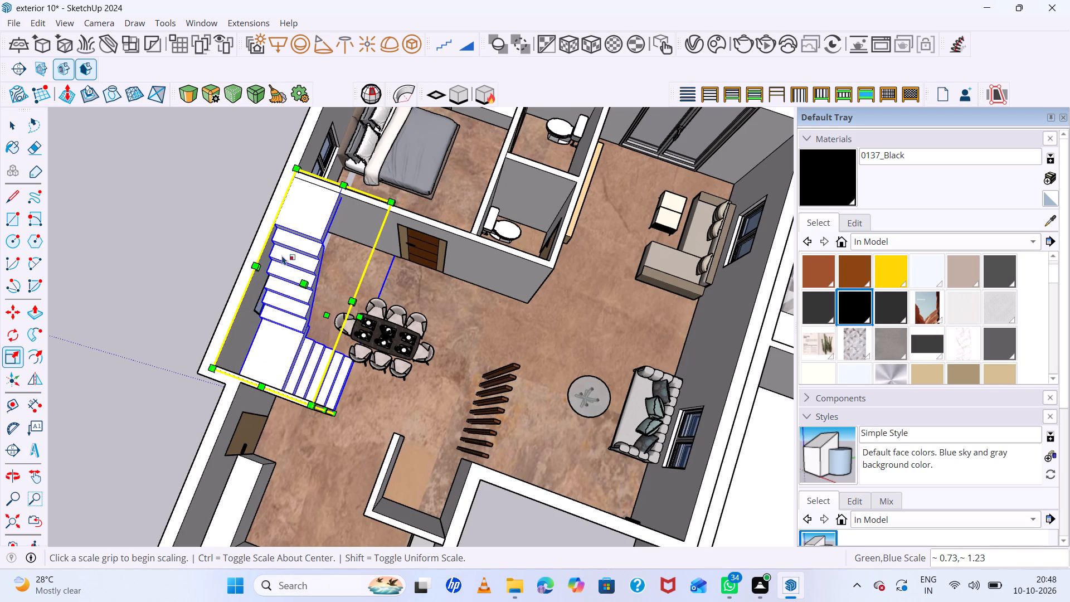
Scale the staircase to about 0.96 along red and 1.00 along blue, pulling its upper end back at the bedroom wall.
click(348, 184)
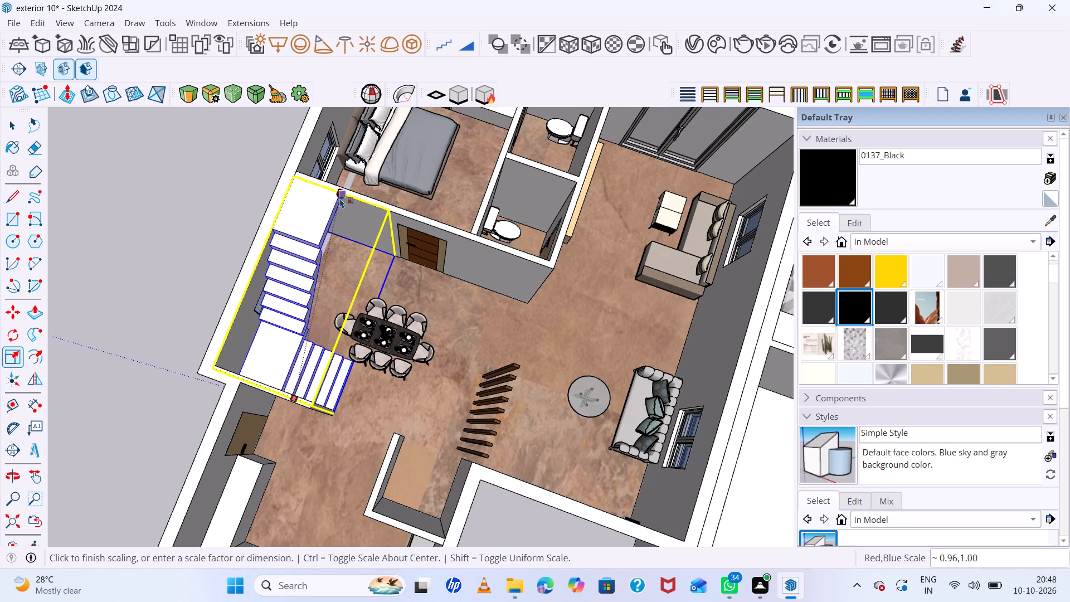
click(338, 200)
scroll(335, 203, up, 5)
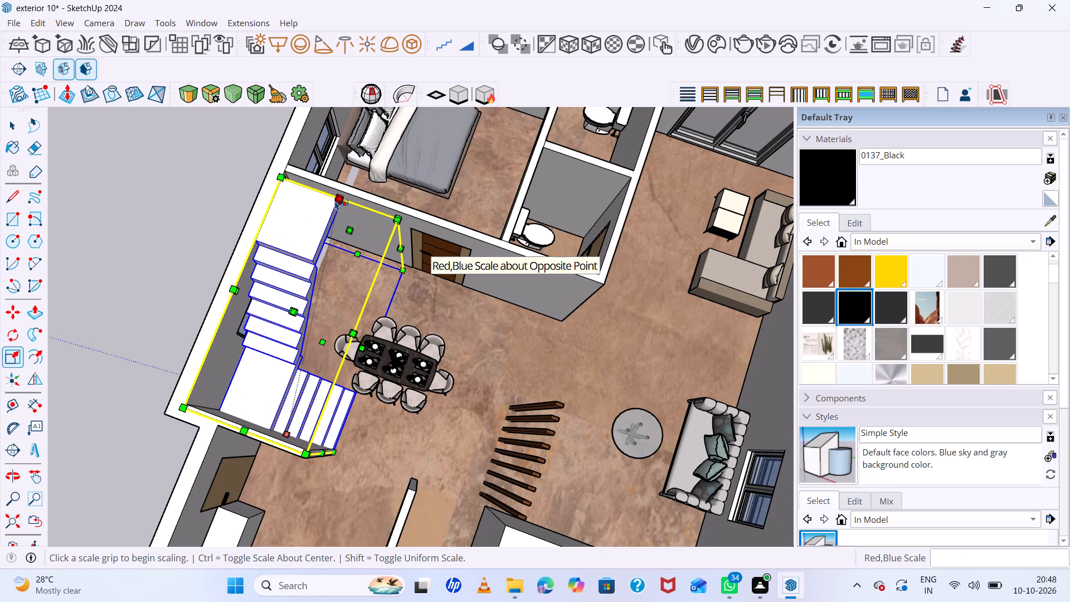
Scale the staircase slightly outward along red and blue so its upper end reaches the bedroom wall, and deselect it.
click(339, 197)
click(342, 193)
middle_drag(337, 280, 295, 236)
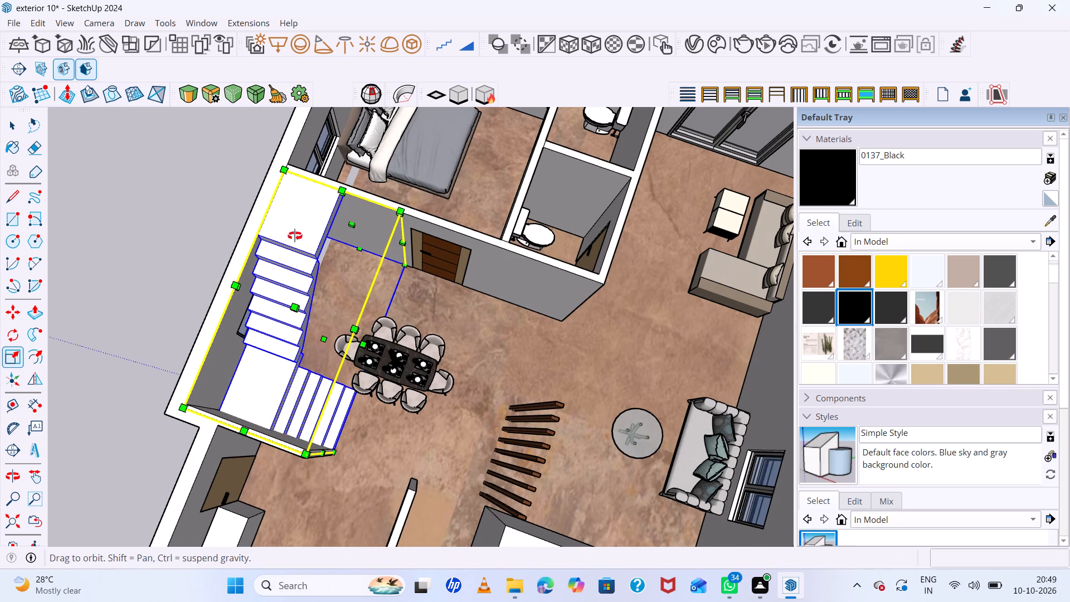
middle_drag(295, 236, 191, 173)
scroll(245, 228, down, 12)
middle_drag(285, 280, 193, 257)
scroll(308, 268, up, 12)
middle_drag(332, 261, 283, 227)
scroll(283, 228, down, 6)
key(space)
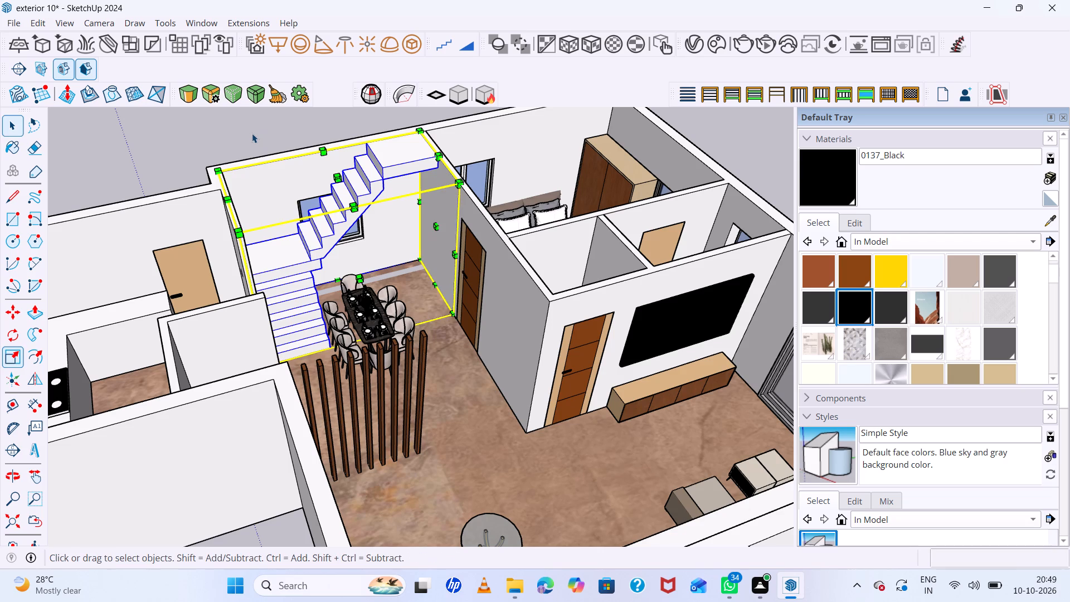
click(252, 133)
Examine the fitted staircase in the dining area and the overall layout of both floors from several angles.
scroll(312, 199, down, 11)
middle_drag(318, 228, 241, 182)
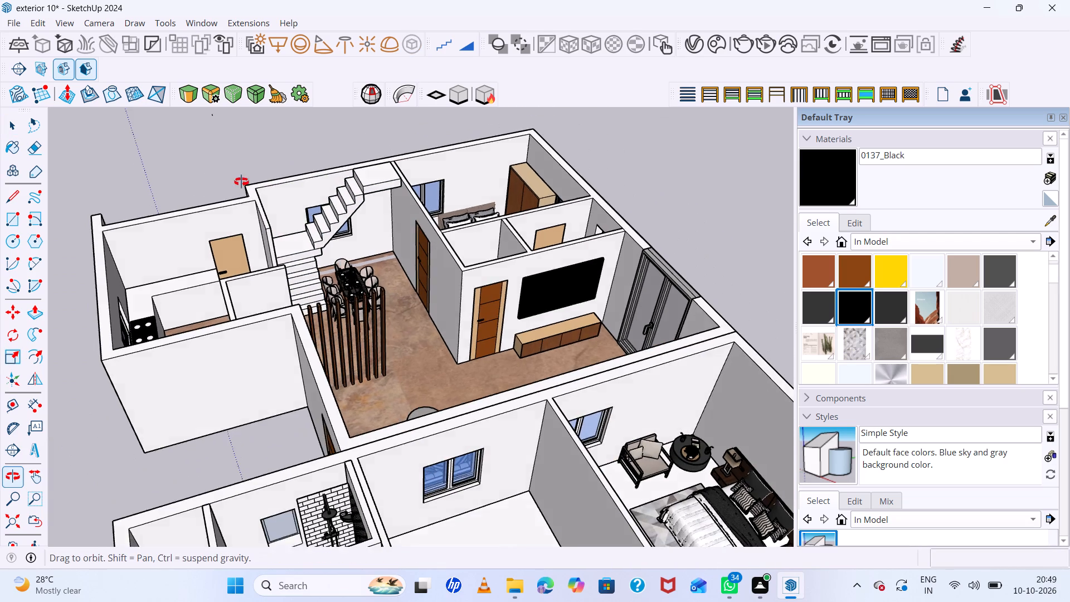
middle_drag(241, 182, 161, 220)
scroll(341, 198, down, 7)
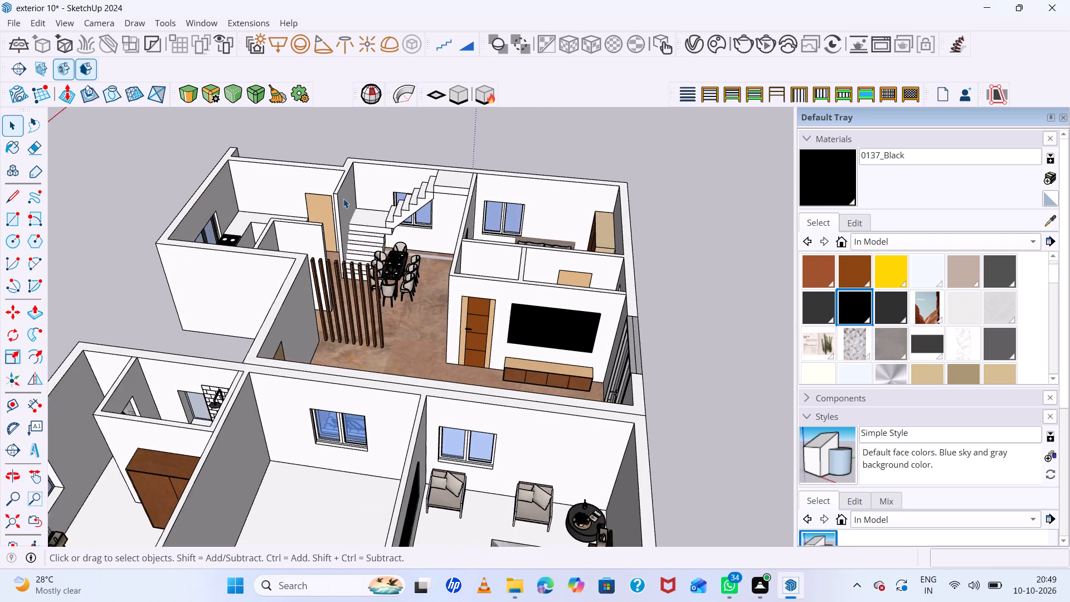
scroll(343, 198, down, 17)
scroll(351, 214, up, 12)
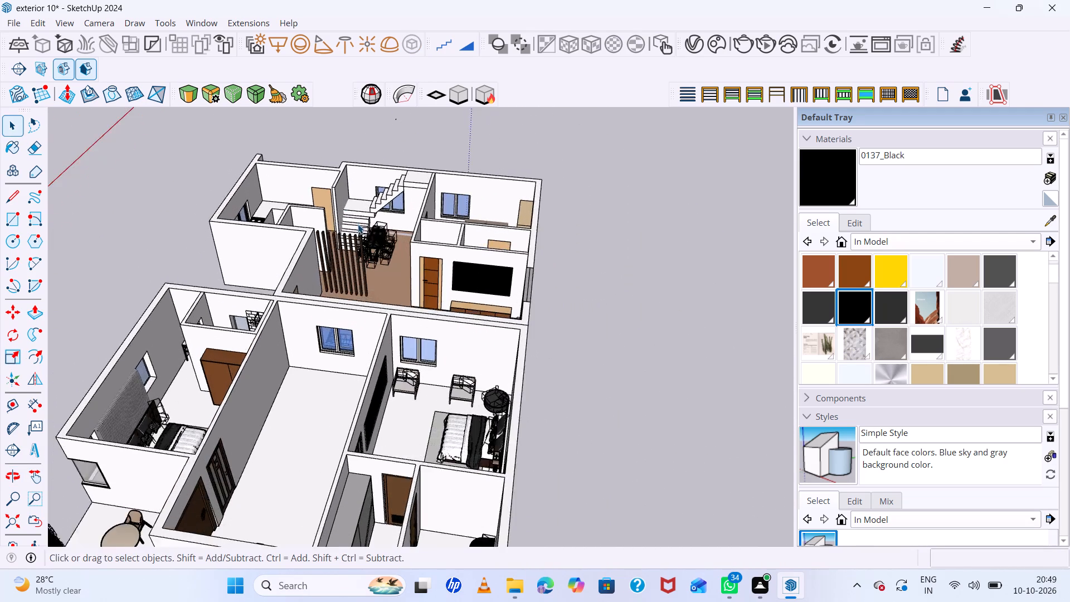
scroll(358, 224, up, 9)
middle_drag(390, 252, 454, 273)
scroll(456, 273, down, 7)
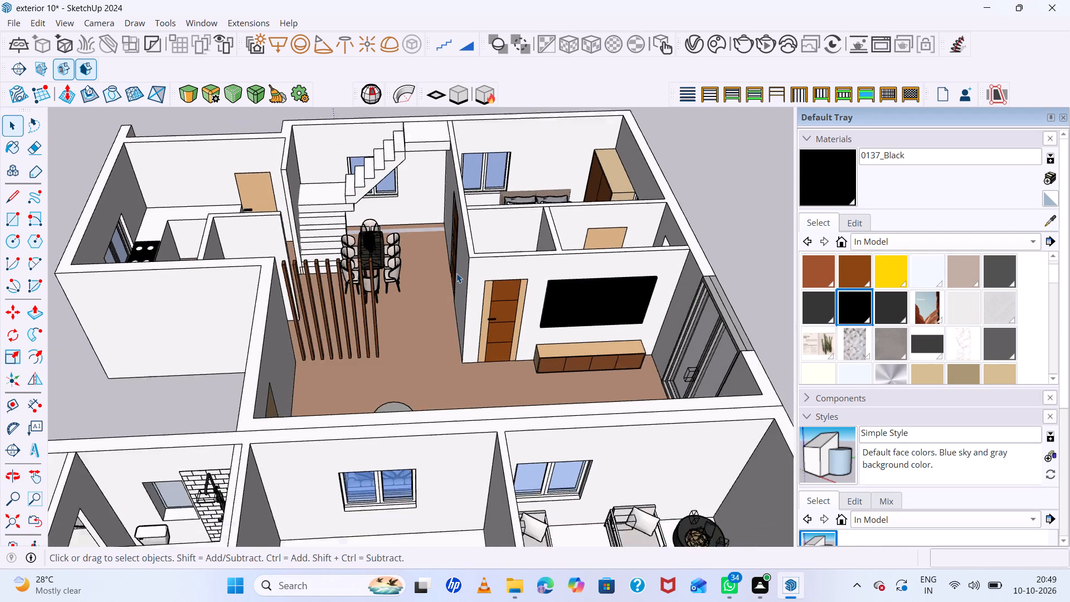
scroll(456, 273, down, 10)
middle_drag(456, 279, 499, 292)
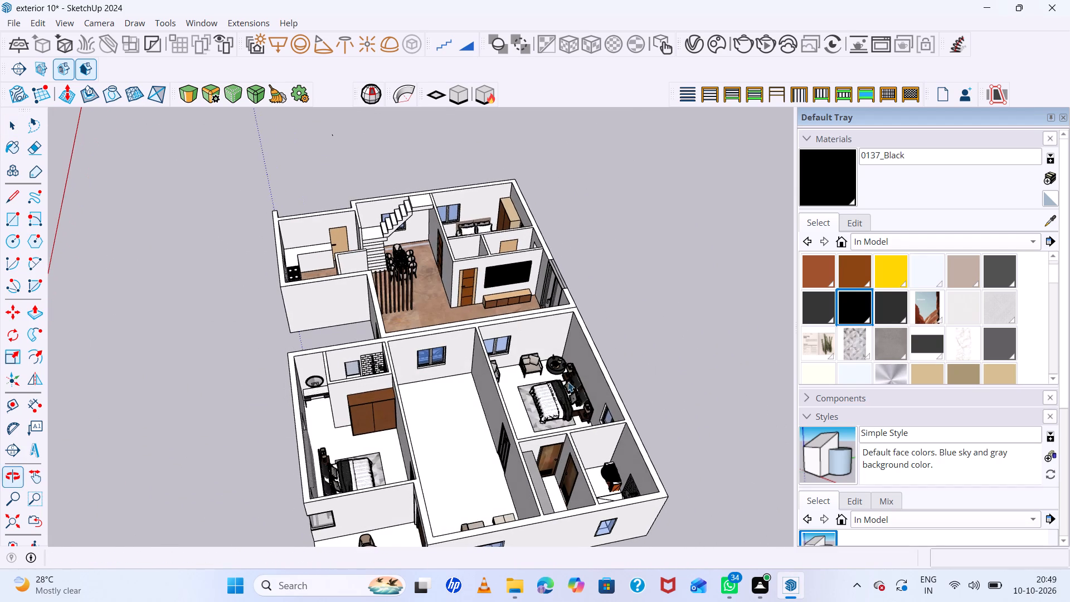
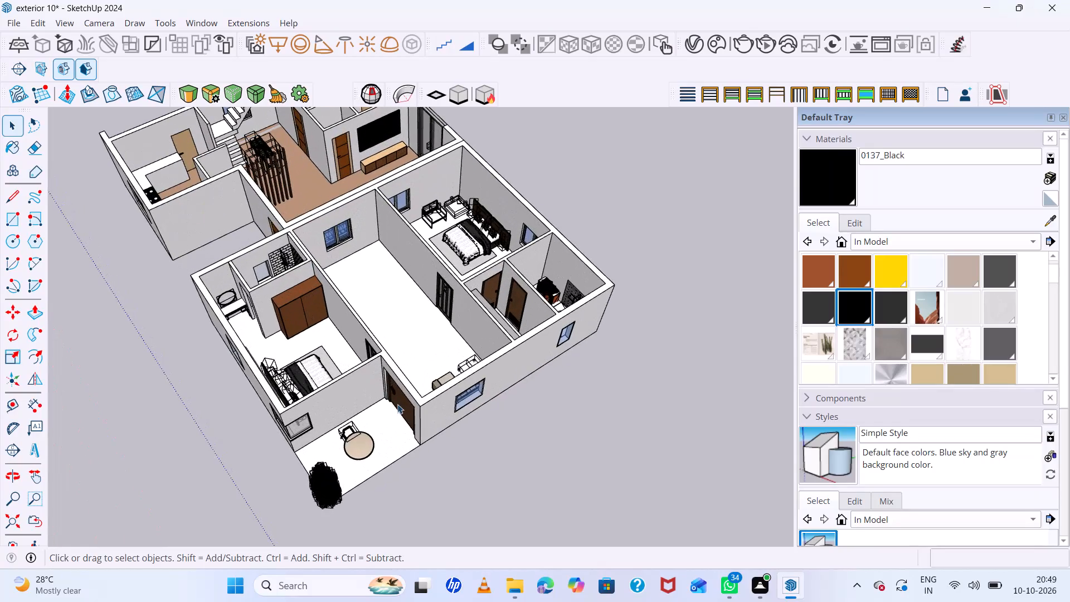
Examine the roofless house layout, covering the dining and living area, the bedrooms and the hall with the L-shaped sofa.
middle_drag(396, 402, 429, 331)
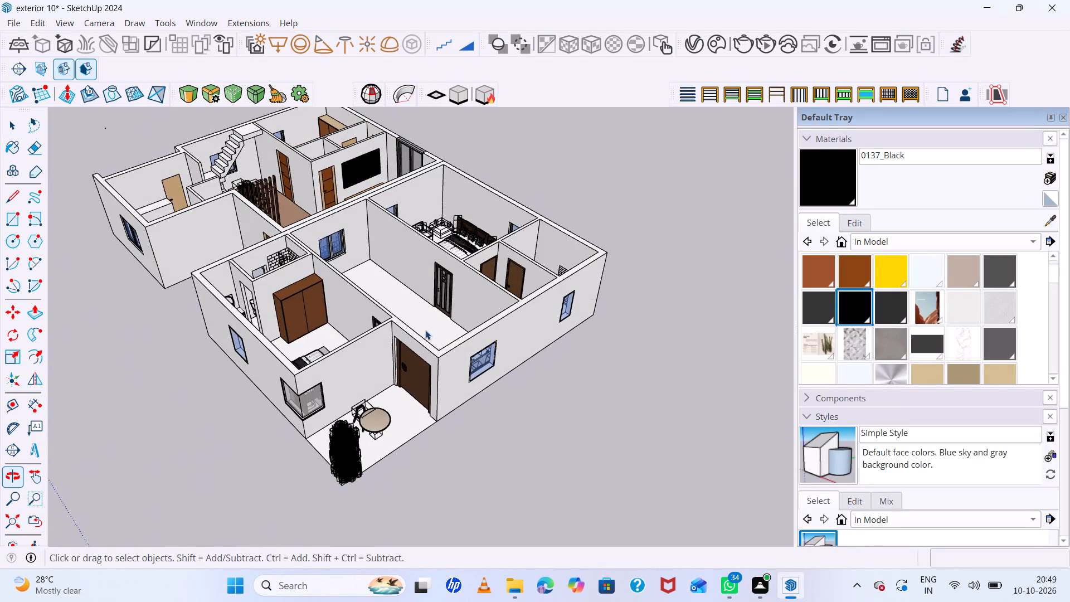
scroll(428, 310, down, 13)
scroll(368, 247, up, 19)
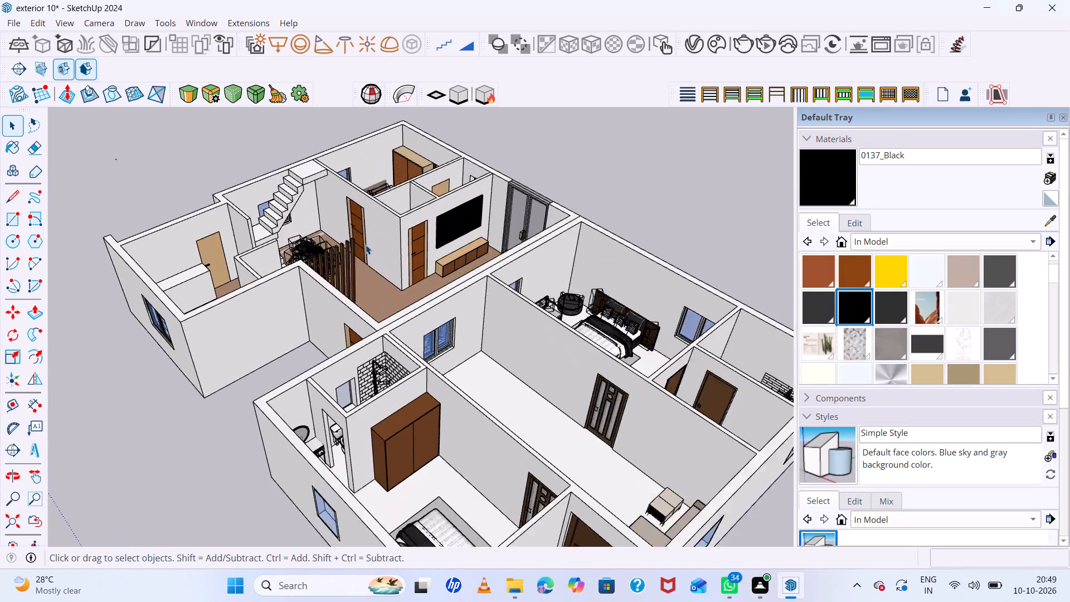
scroll(366, 245, up, 7)
middle_drag(365, 251, 594, 360)
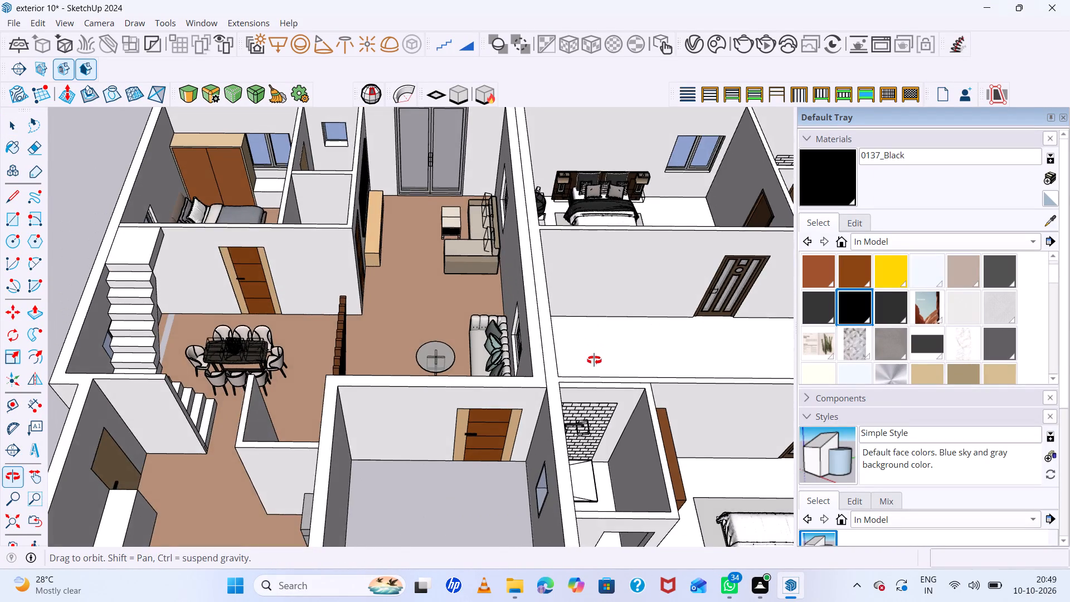
middle_drag(594, 360, 600, 404)
scroll(435, 297, down, 16)
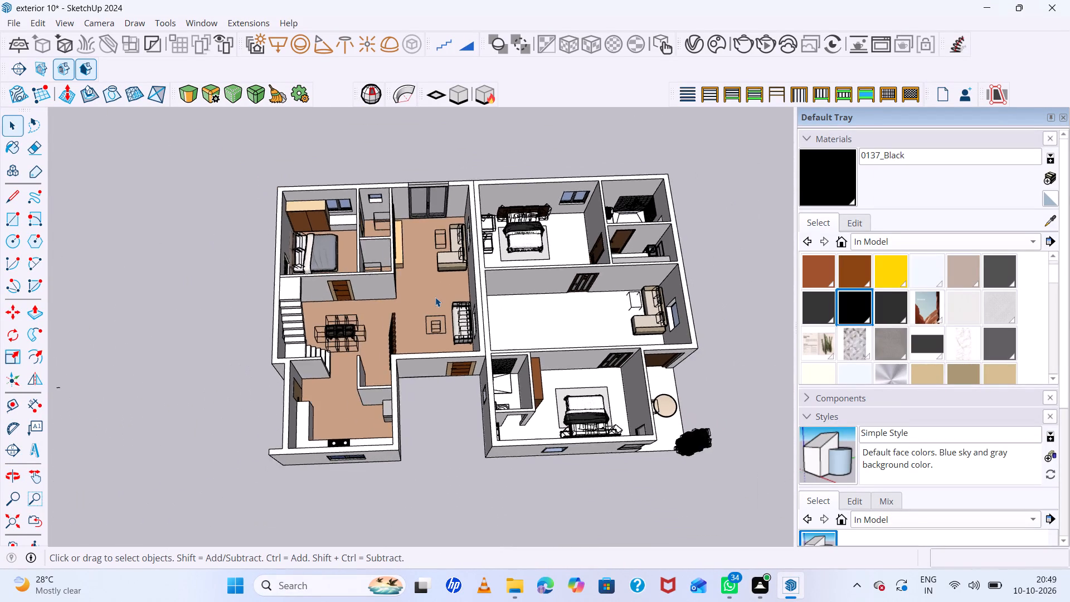
scroll(435, 297, down, 7)
scroll(541, 265, up, 20)
scroll(541, 265, up, 7)
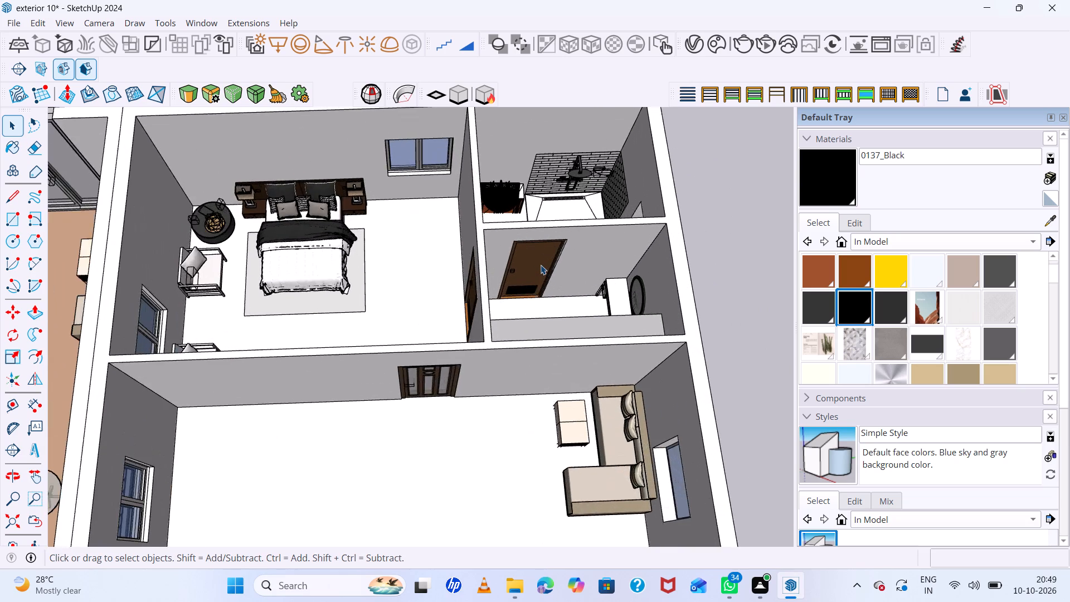
scroll(541, 265, up, 13)
scroll(541, 265, down, 15)
scroll(541, 264, down, 7)
scroll(541, 264, down, 14)
scroll(541, 264, down, 7)
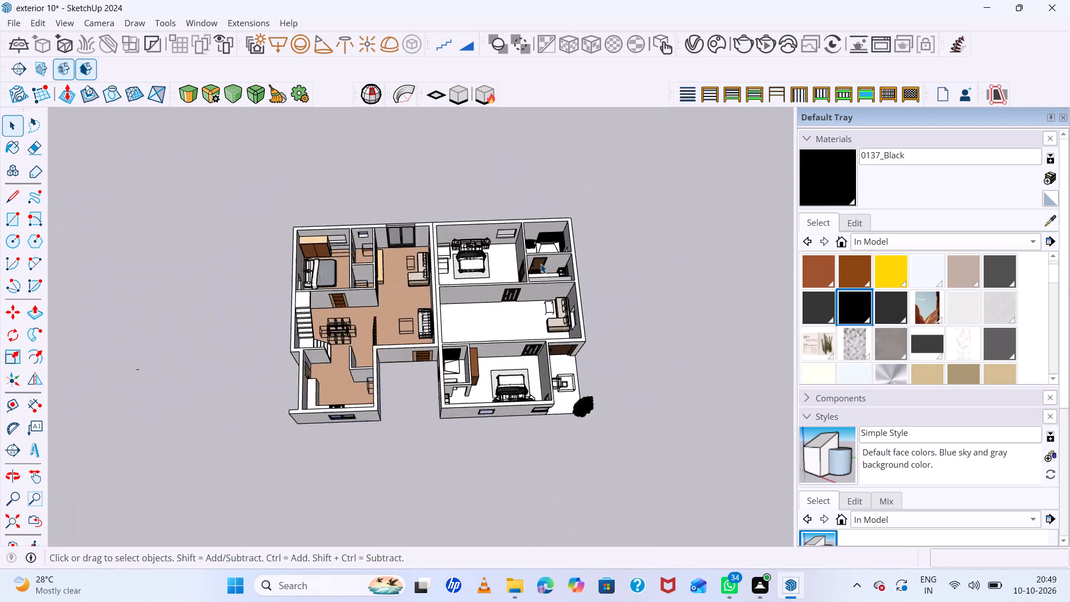
scroll(590, 285, up, 20)
scroll(590, 285, up, 15)
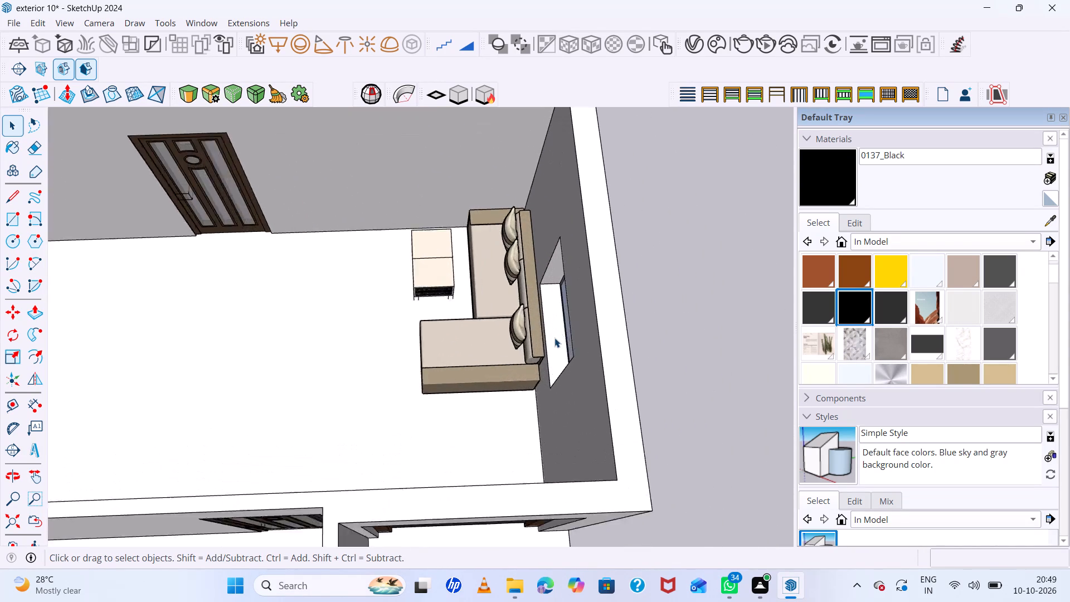
scroll(555, 338, down, 20)
scroll(555, 338, down, 9)
scroll(505, 285, down, 3)
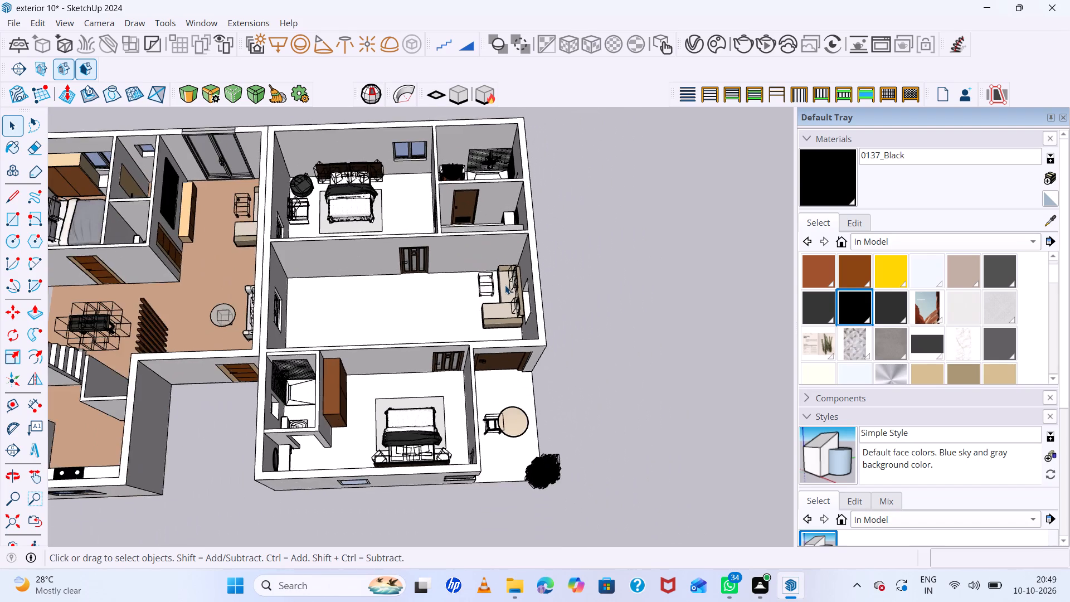
scroll(505, 285, down, 3)
scroll(526, 381, up, 6)
middle_drag(529, 381, 483, 370)
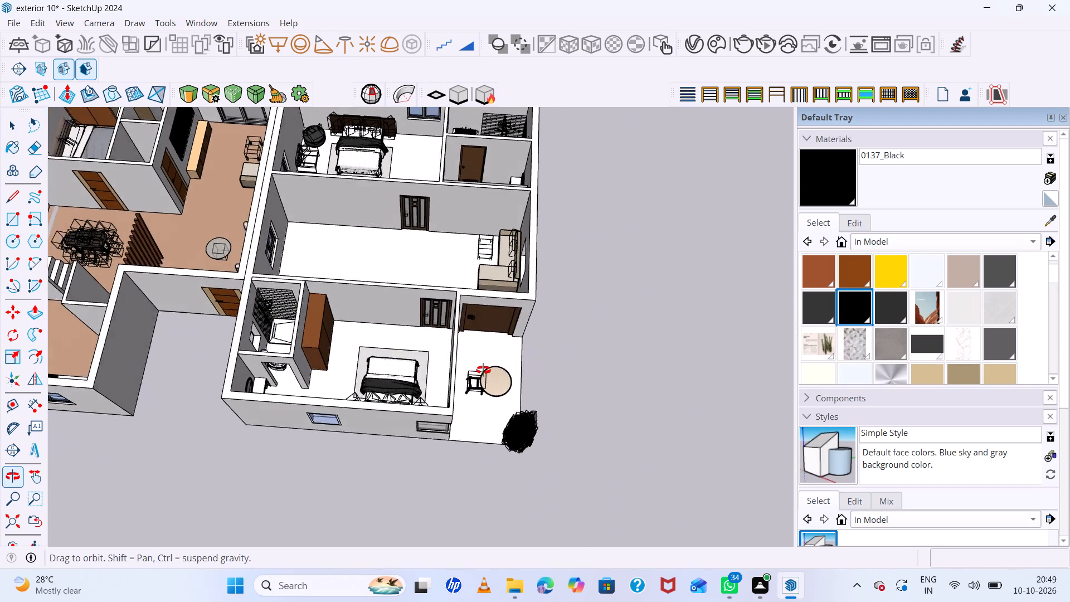
middle_drag(483, 370, 424, 377)
scroll(369, 279, down, 14)
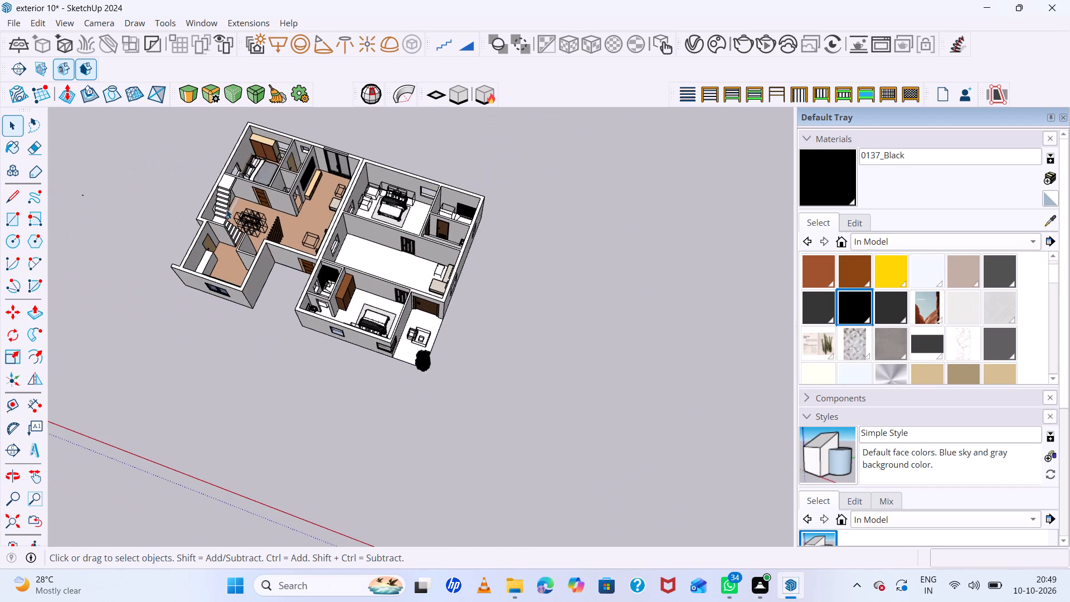
Examine the brown-floored part of the house, focusing on the dining area, living room and adjoining toilet.
scroll(223, 206, up, 6)
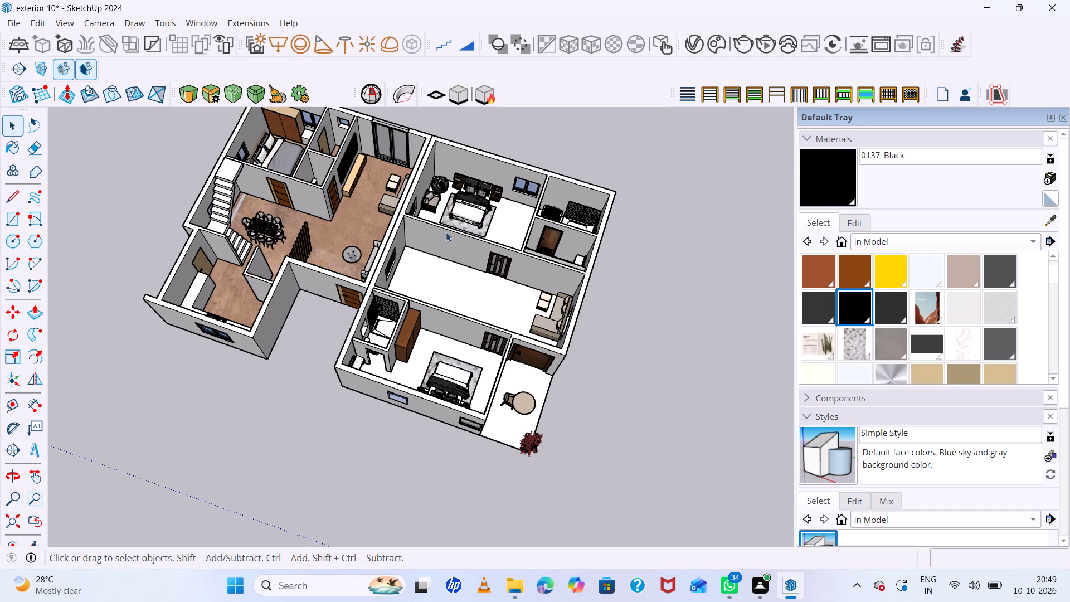
scroll(470, 243, down, 4)
middle_drag(471, 246, 469, 285)
scroll(484, 279, up, 5)
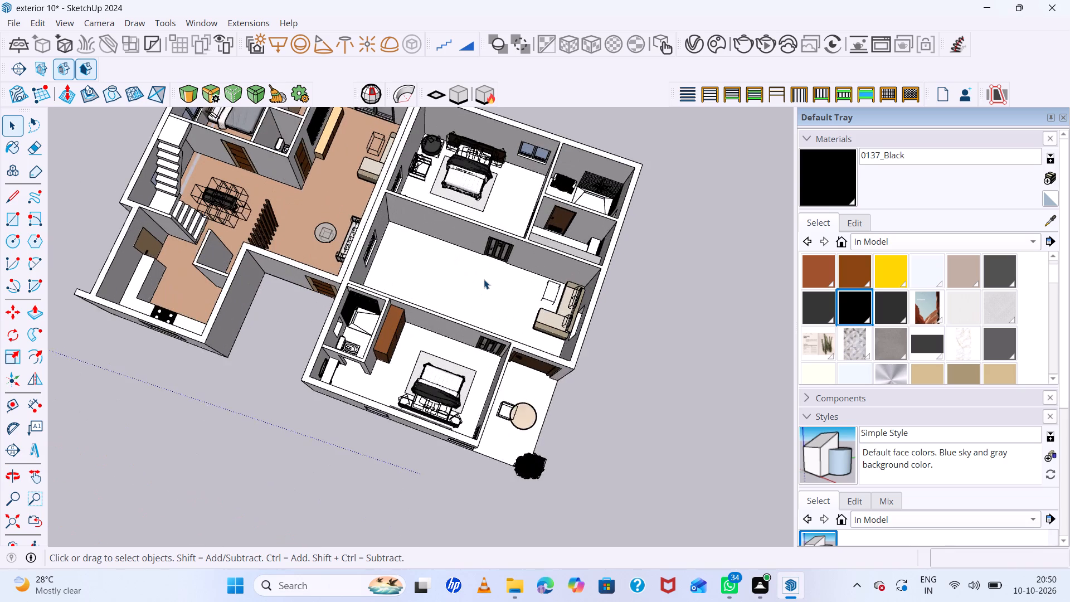
scroll(484, 279, down, 4)
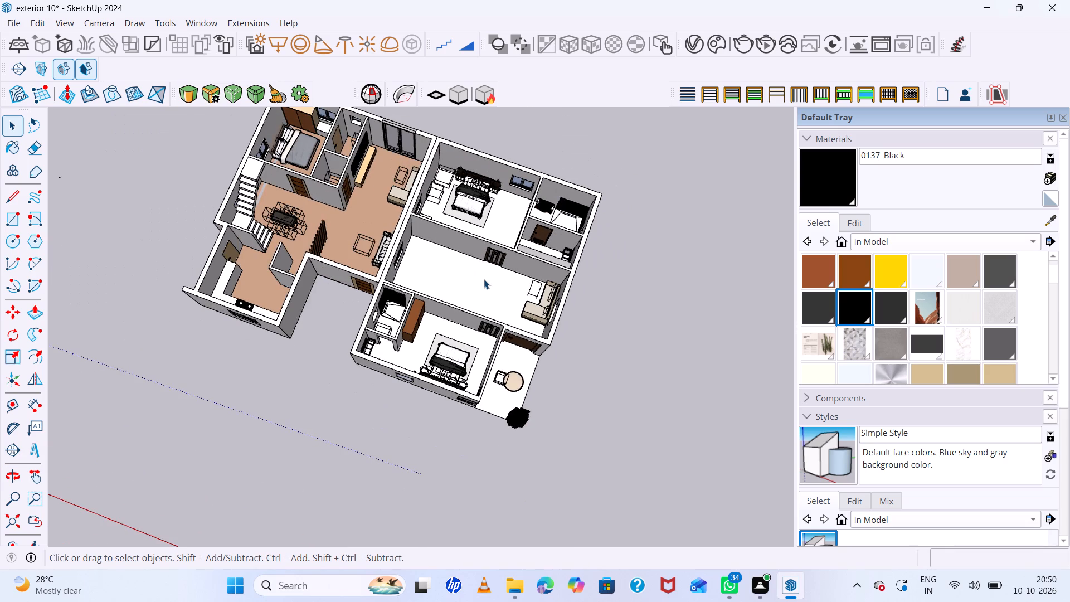
scroll(484, 279, up, 2)
middle_drag(484, 279, 501, 244)
scroll(501, 244, down, 2)
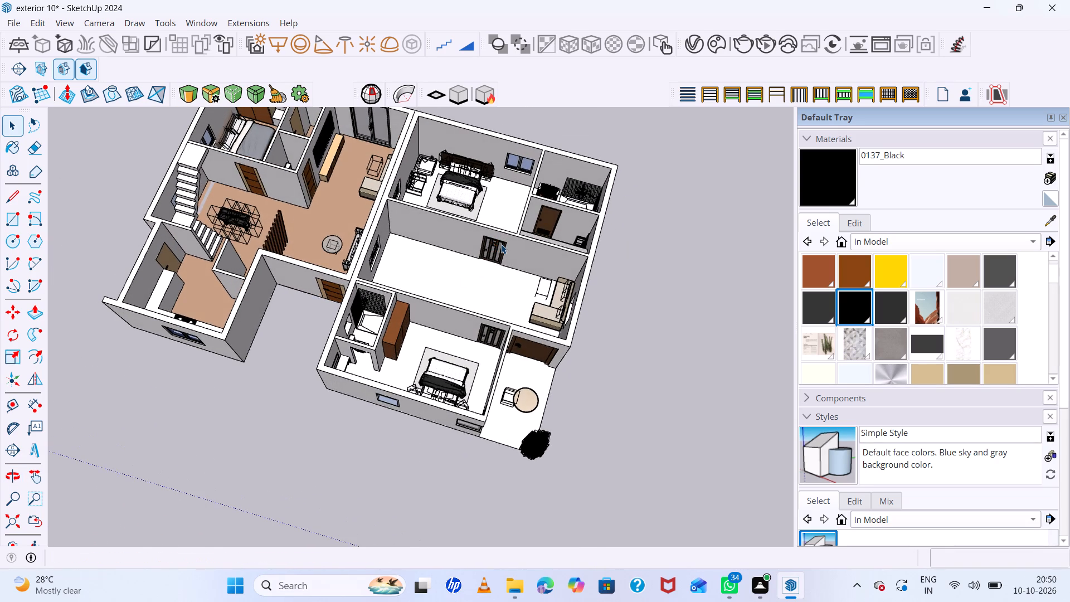
scroll(501, 244, down, 1)
scroll(348, 205, up, 10)
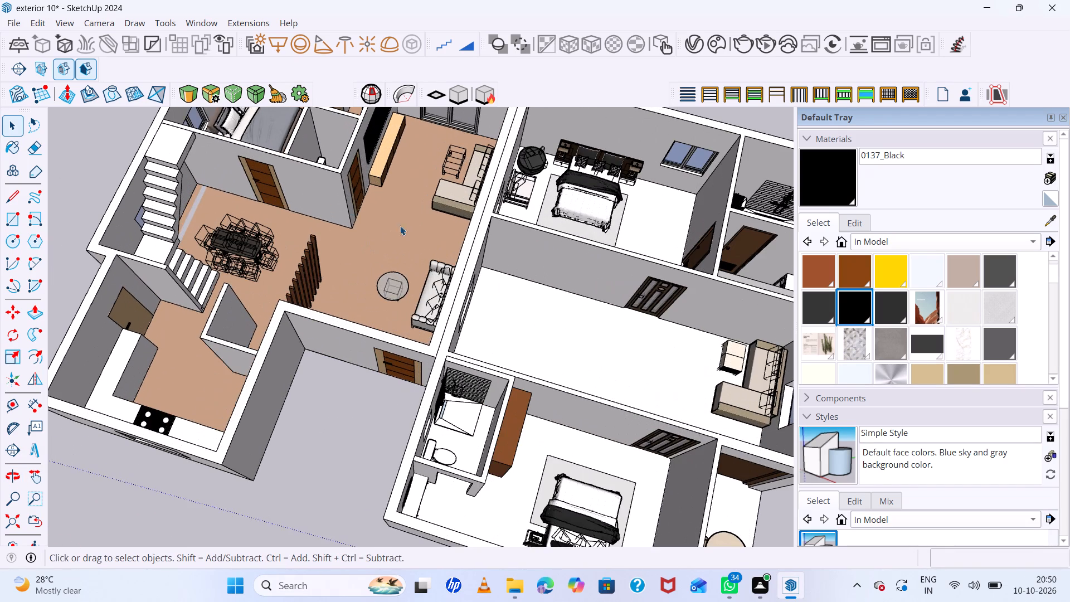
middle_drag(400, 226, 351, 290)
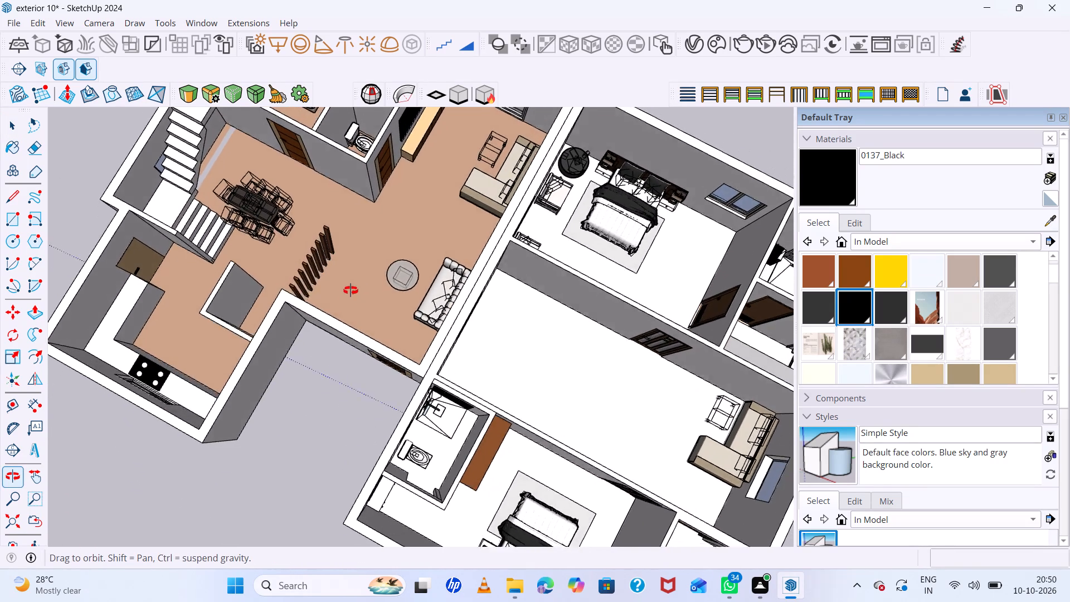
middle_drag(351, 290, 349, 278)
scroll(349, 278, down, 6)
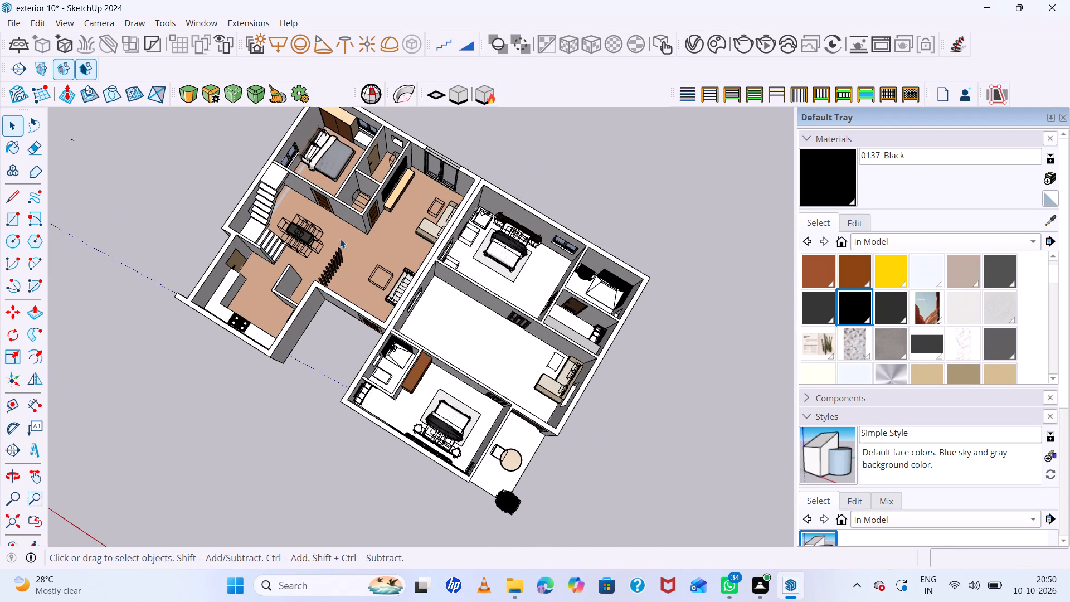
scroll(333, 198, up, 6)
scroll(353, 197, up, 16)
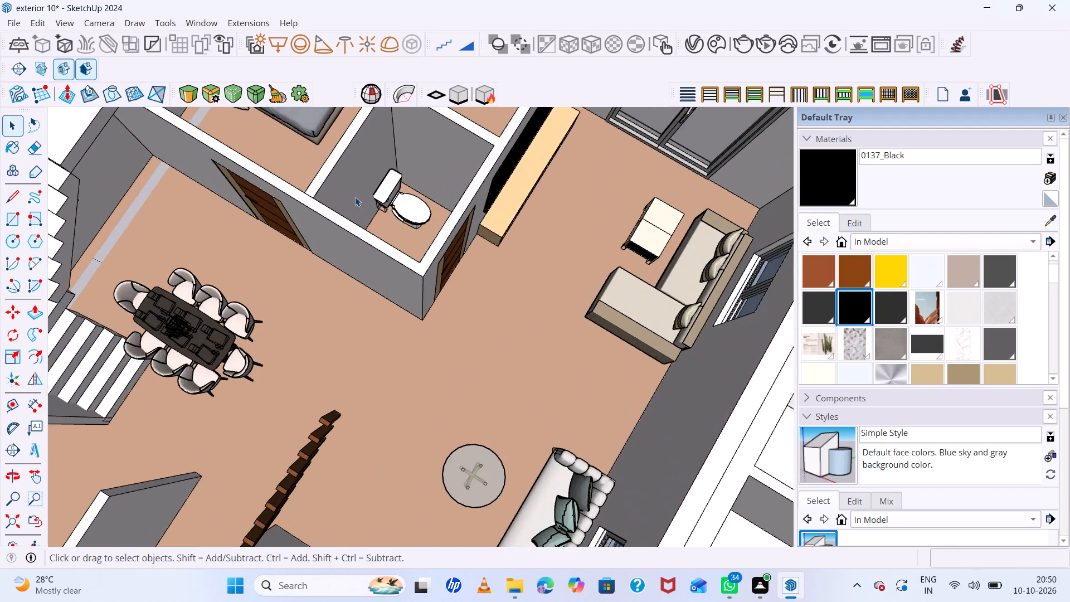
scroll(355, 197, down, 6)
middle_drag(465, 232, 412, 326)
scroll(397, 324, down, 15)
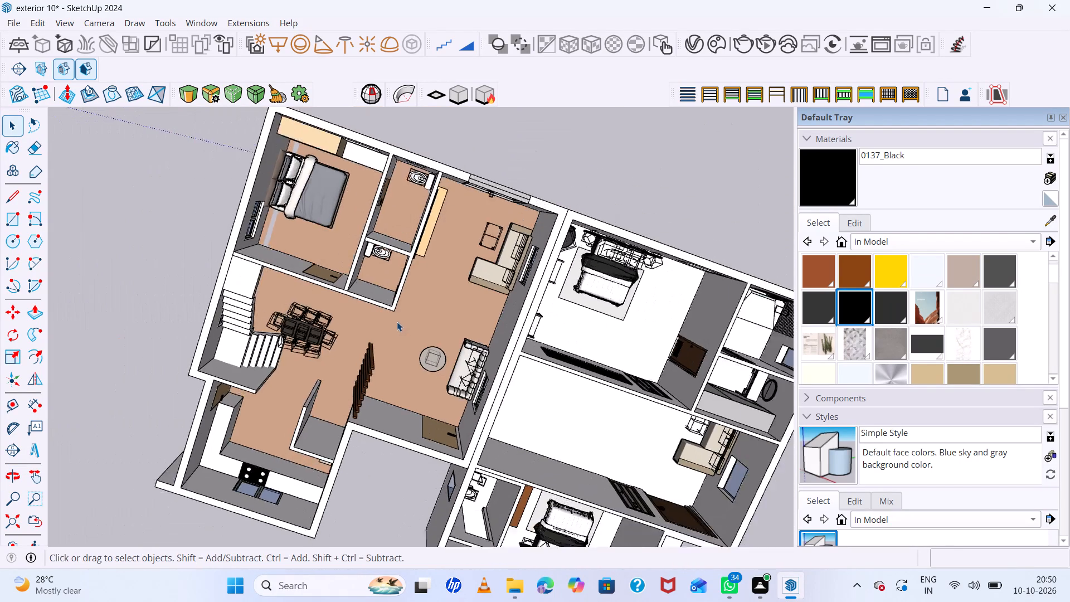
Inspect the white-floored bedrooms and their attached bathrooms, including the shower area and the washbasin.
scroll(571, 320, up, 6)
scroll(651, 367, up, 5)
middle_drag(643, 354, 627, 287)
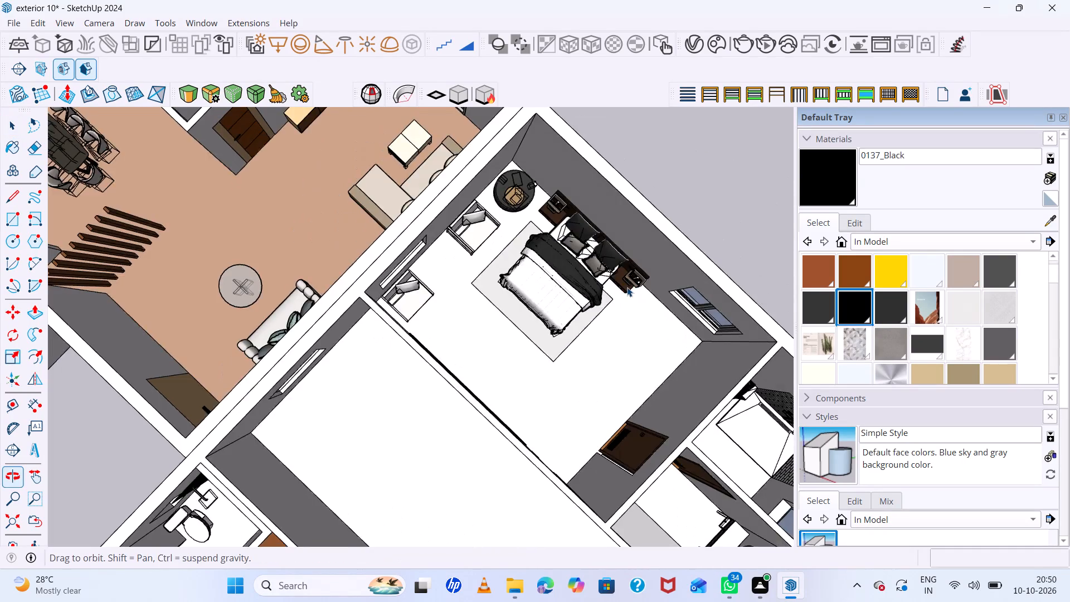
scroll(592, 288, down, 19)
scroll(477, 348, up, 5)
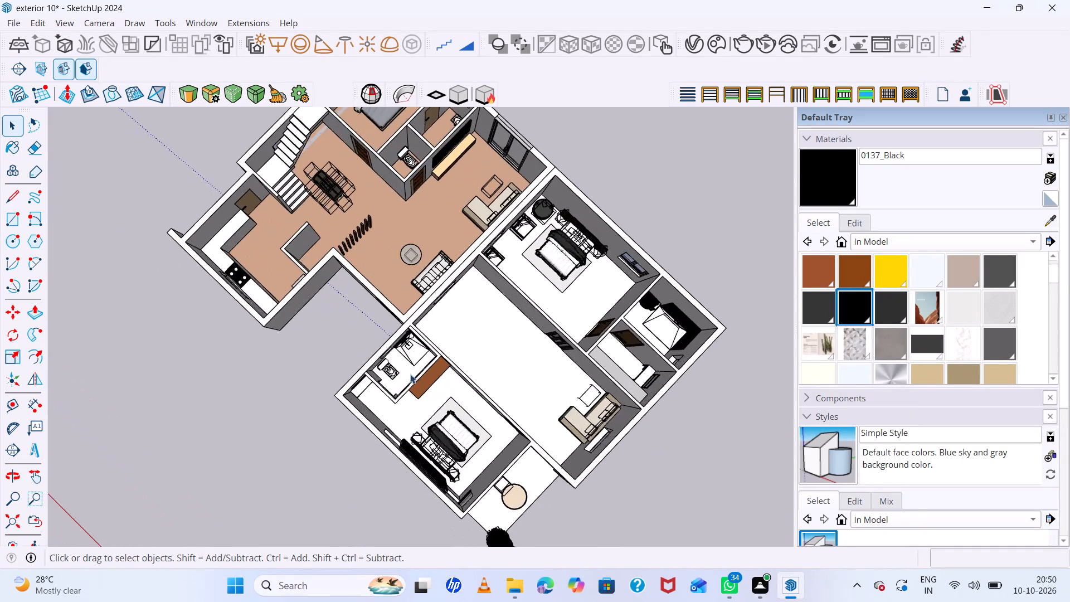
scroll(410, 374, up, 15)
scroll(393, 363, down, 7)
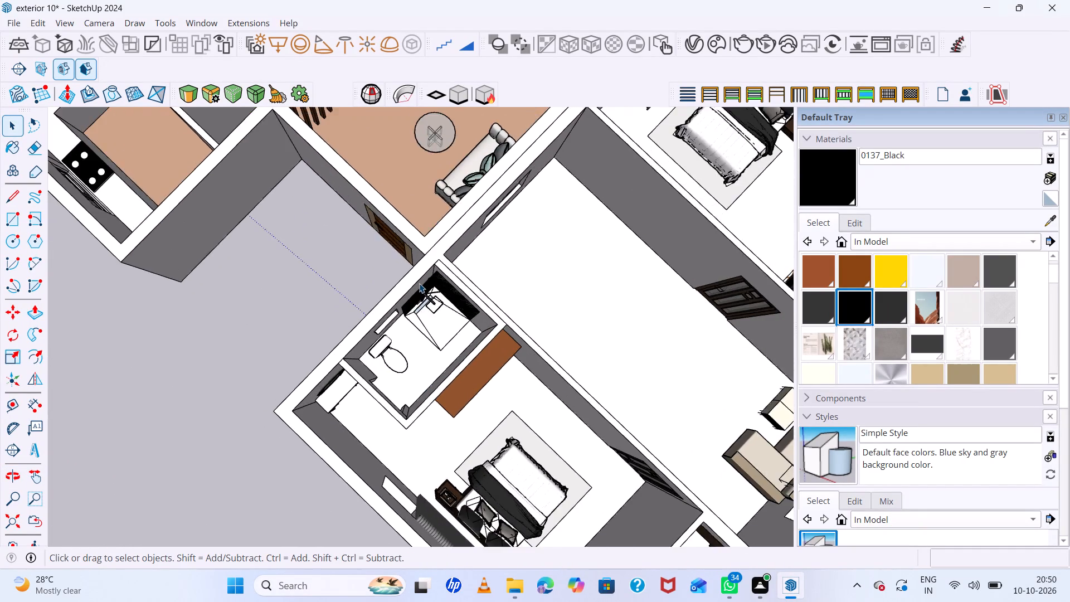
scroll(419, 283, down, 14)
scroll(665, 308, up, 6)
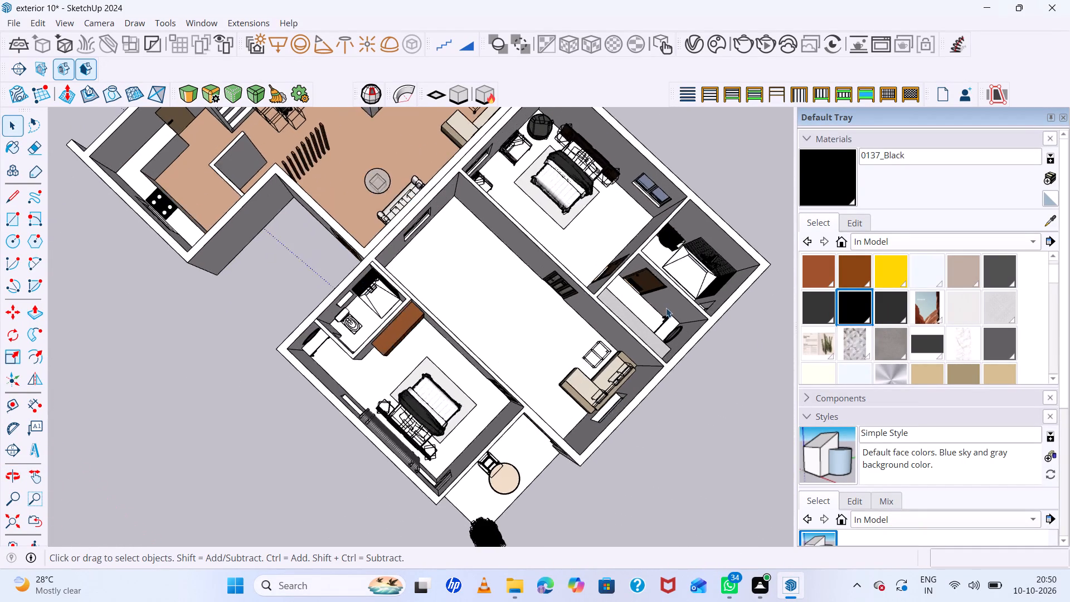
scroll(666, 308, up, 13)
scroll(675, 305, down, 7)
scroll(684, 213, up, 3)
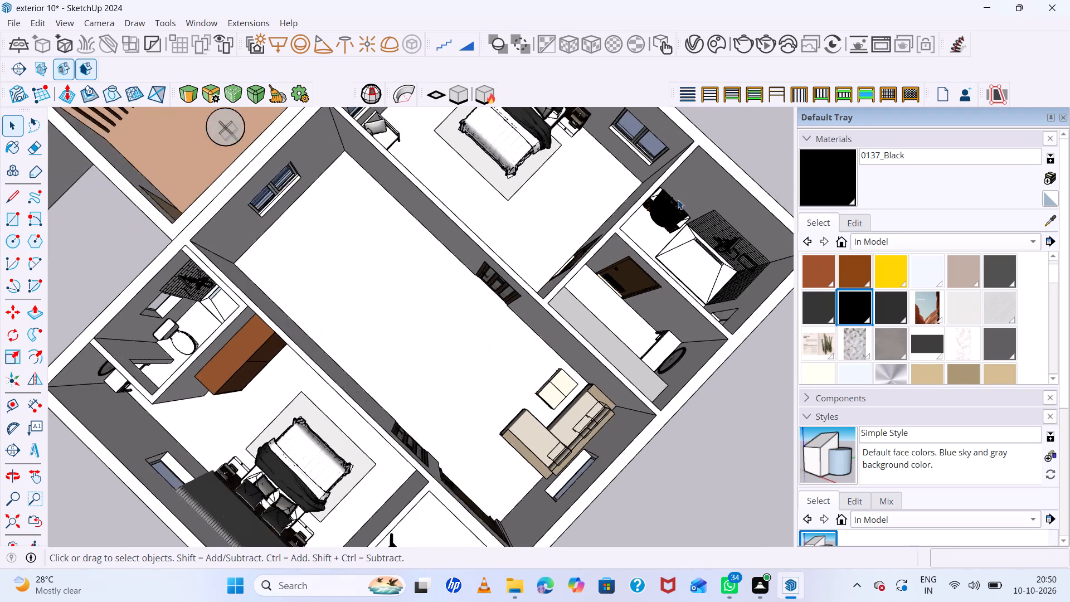
scroll(678, 200, up, 20)
scroll(678, 200, up, 4)
scroll(670, 224, down, 5)
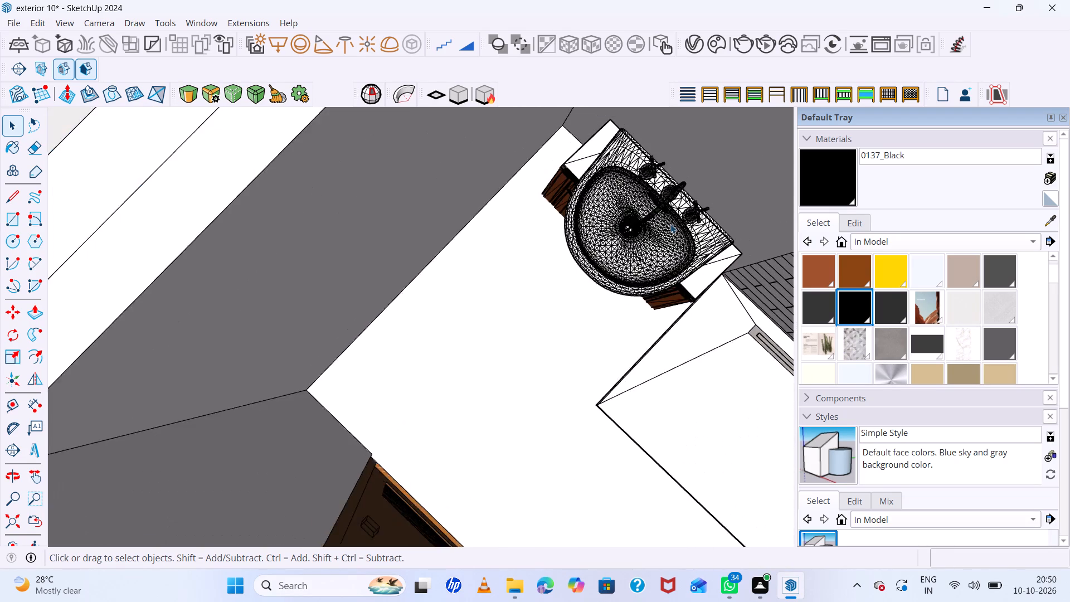
scroll(670, 224, down, 20)
scroll(670, 224, down, 10)
scroll(632, 305, down, 7)
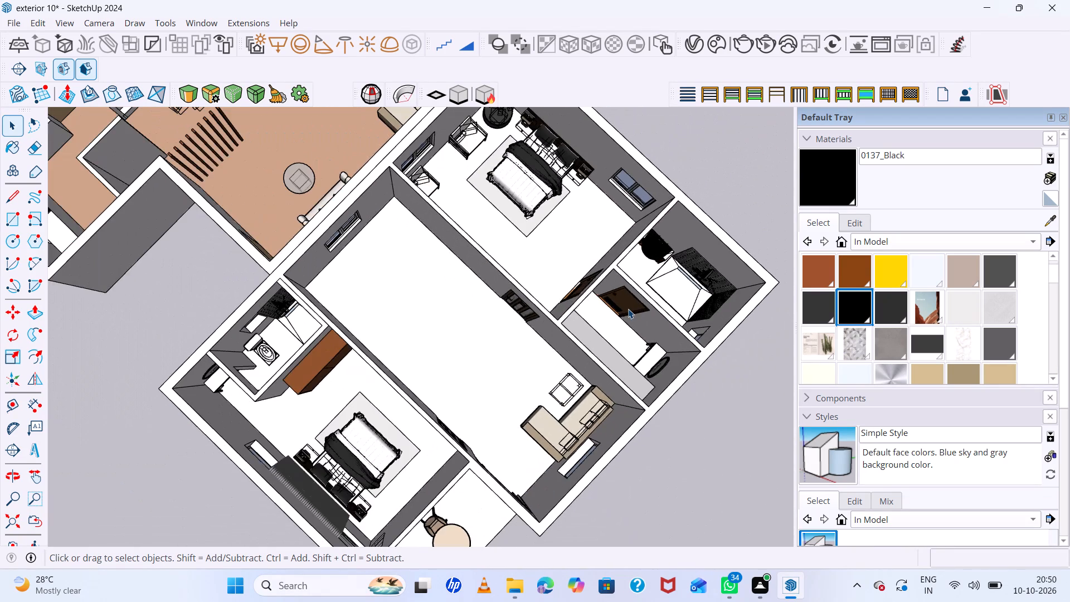
scroll(628, 309, down, 14)
Inspect the two small toilet rooms behind the living room's TV unit and their existing fixtures.
middle_drag(617, 321, 541, 373)
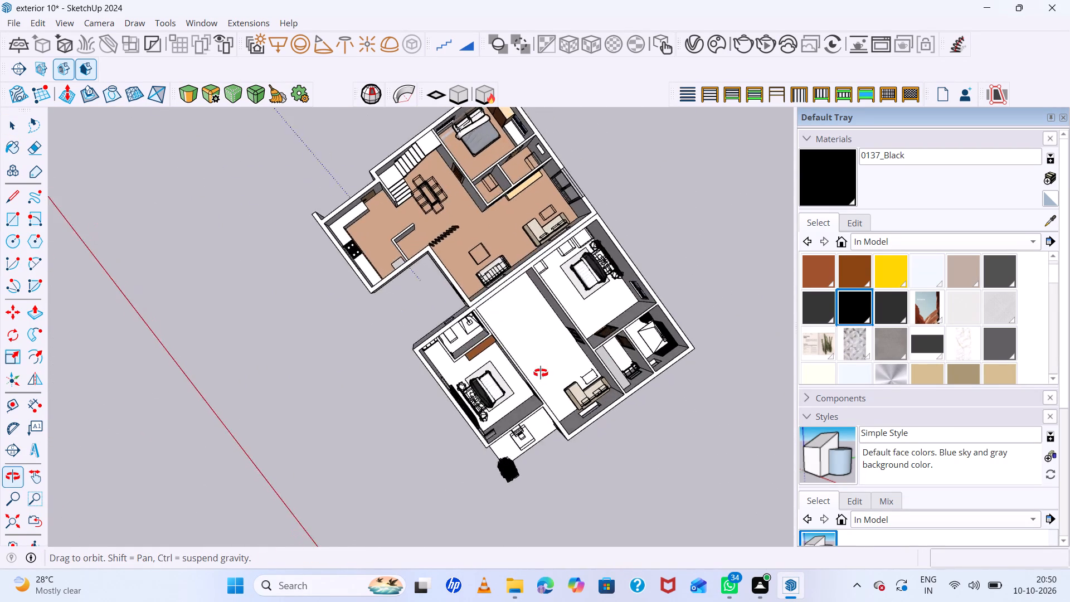
middle_drag(541, 373, 633, 297)
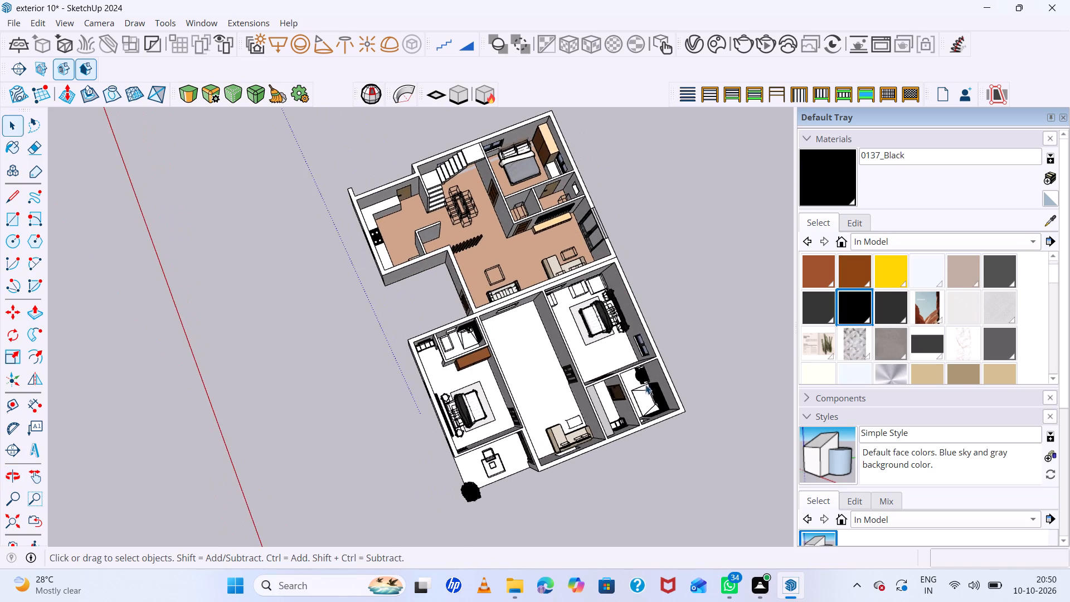
scroll(645, 387, down, 7)
middle_drag(639, 420, 459, 465)
scroll(602, 257, up, 6)
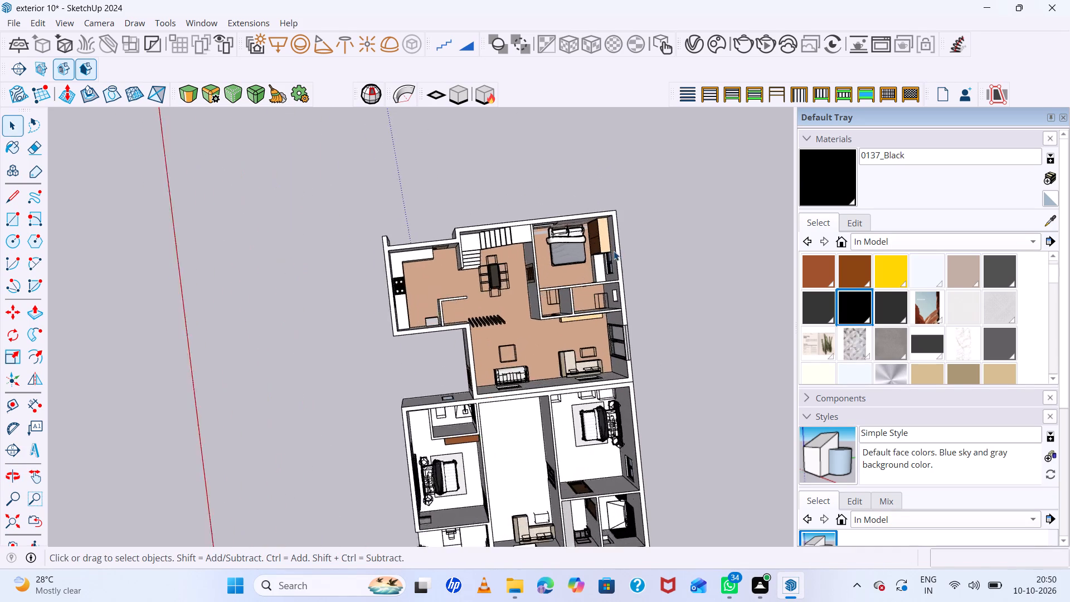
scroll(614, 251, up, 20)
scroll(614, 251, up, 1)
scroll(618, 312, up, 6)
middle_drag(643, 331, 633, 286)
scroll(643, 331, up, 1)
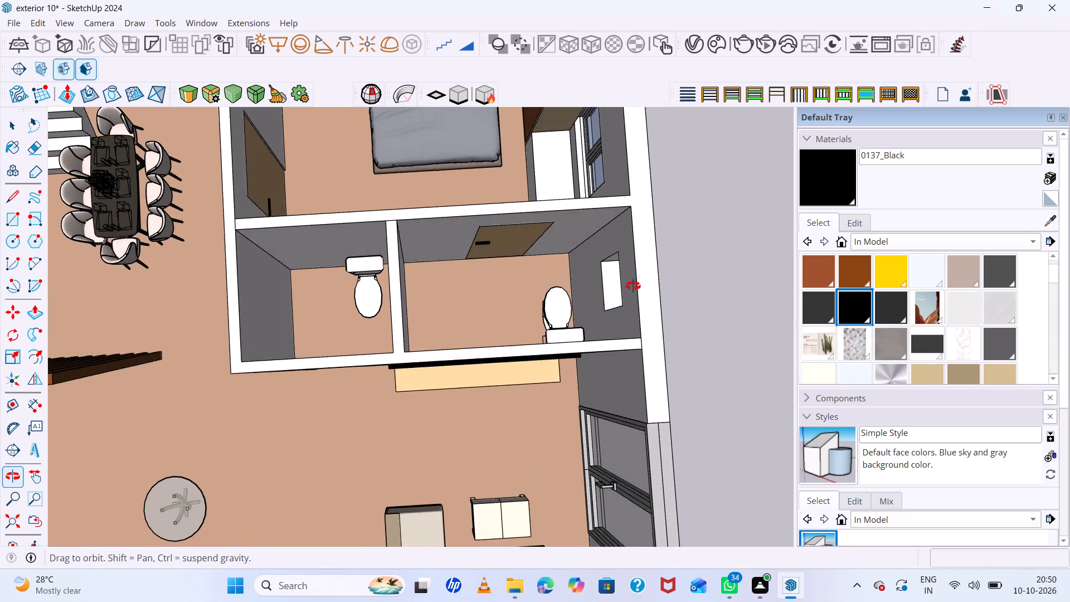
middle_drag(633, 286, 631, 275)
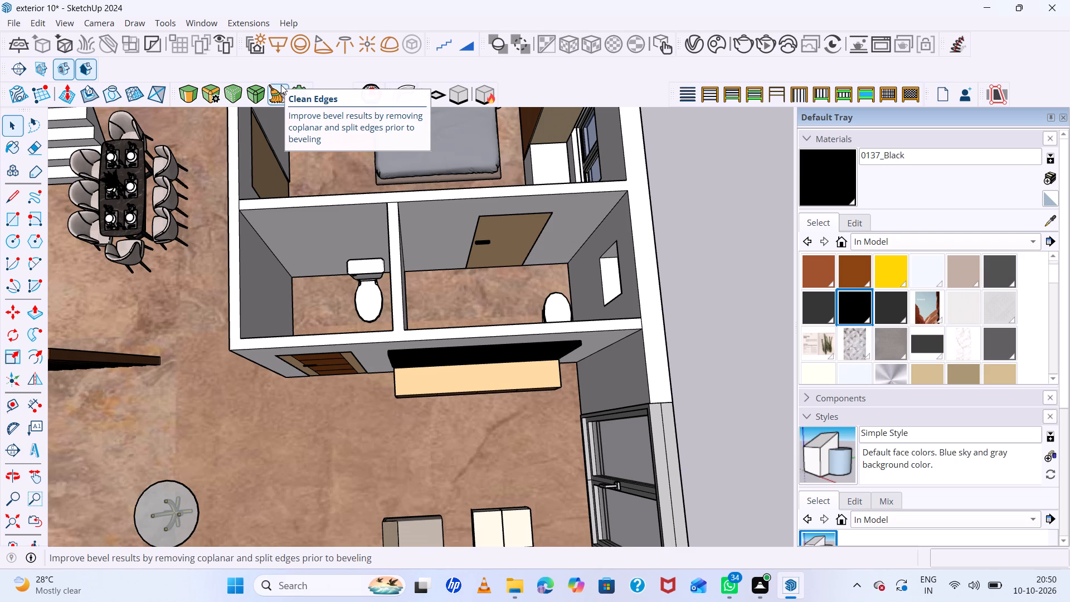
Search 3D Warehouse for "sink".
click(193, 26)
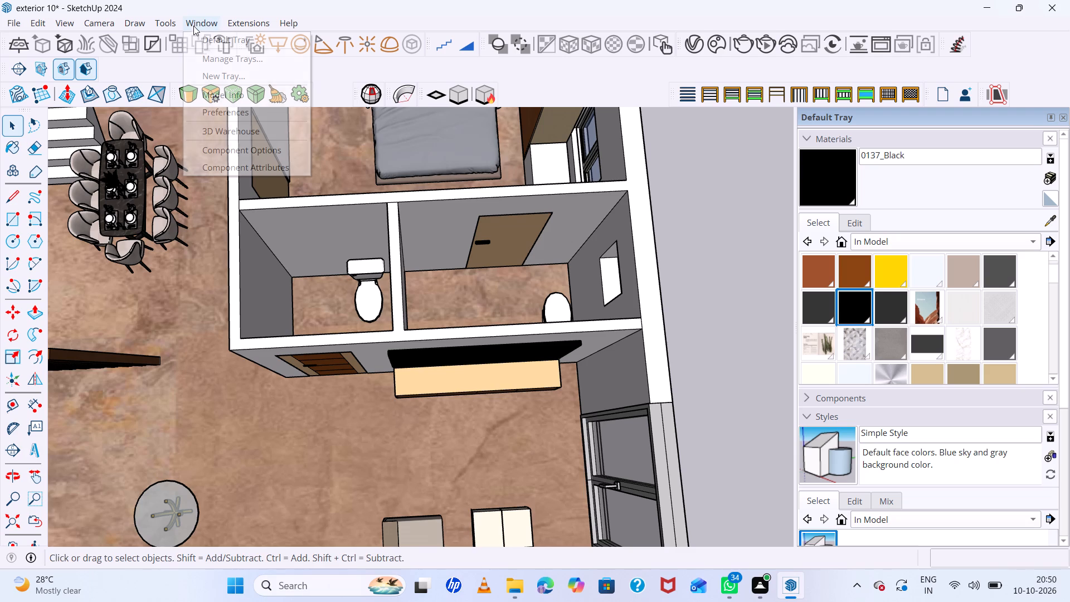
click(241, 134)
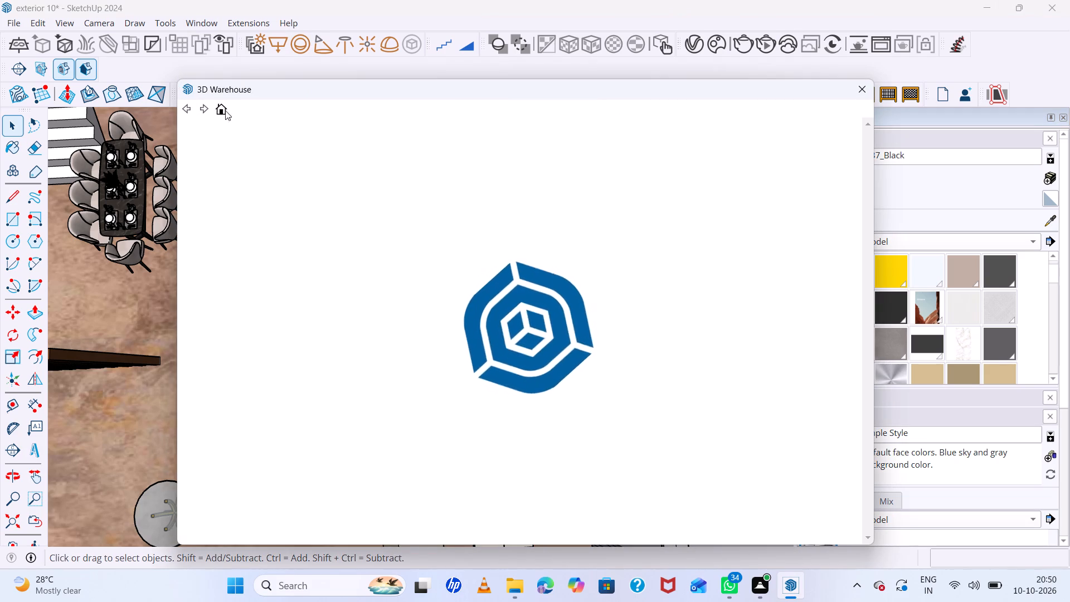
click(225, 110)
click(401, 135)
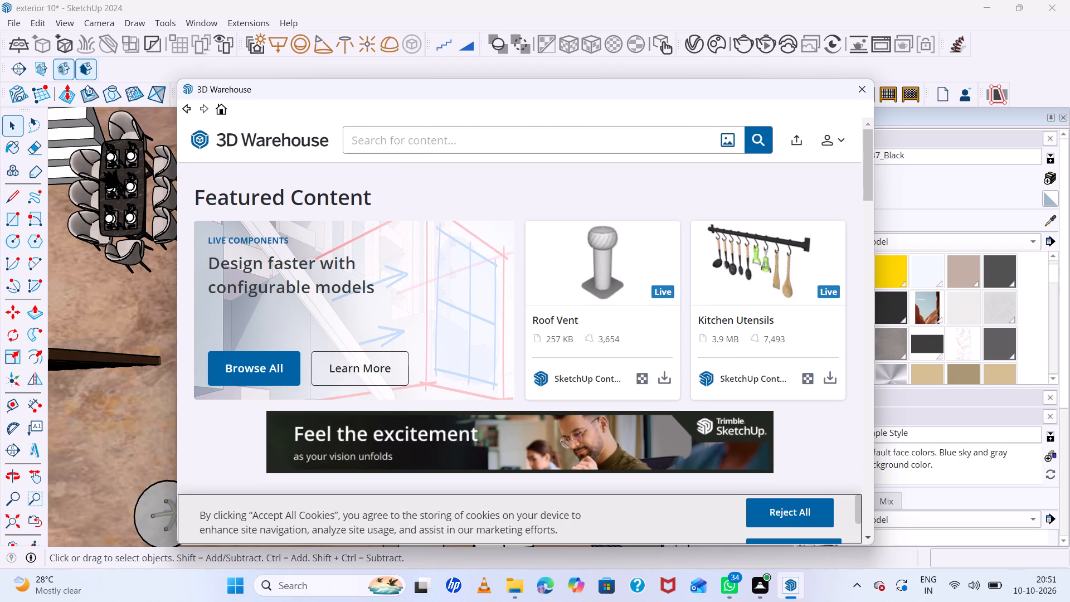
click(417, 138)
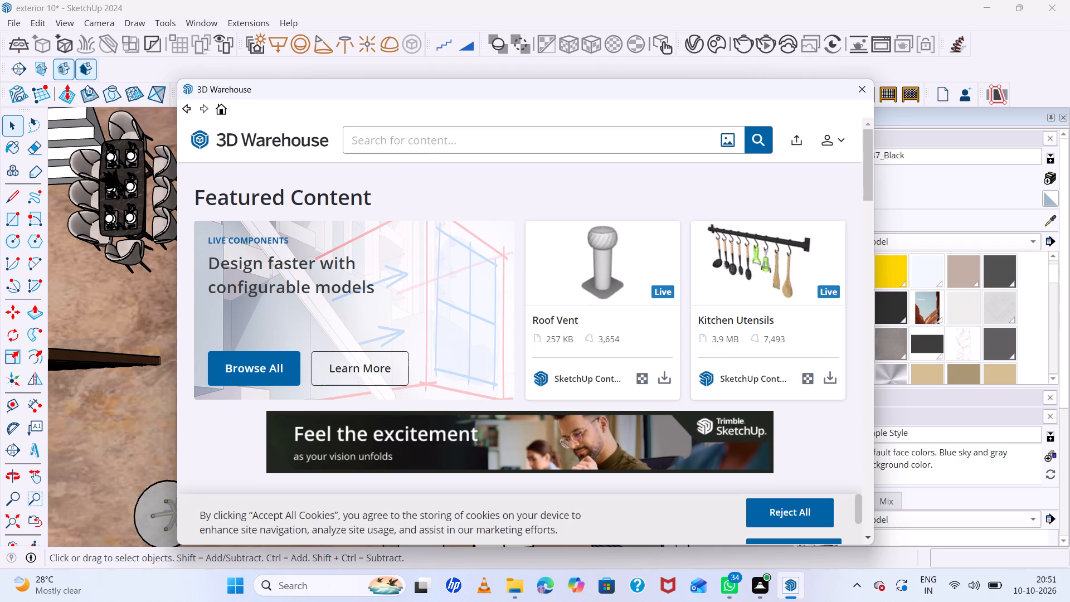
text(si)
text(nk)
key(space)
key(Return)
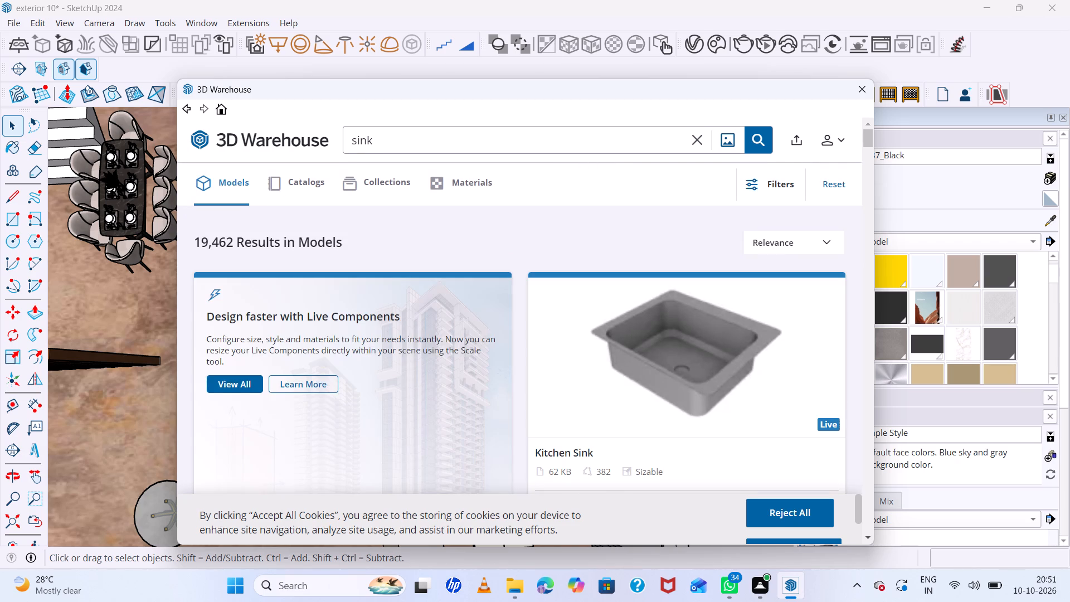
Browse the sink search results for a washbasin model suitable for the toilet room.
scroll(454, 258, down, 11)
scroll(454, 276, up, 6)
scroll(455, 277, down, 1)
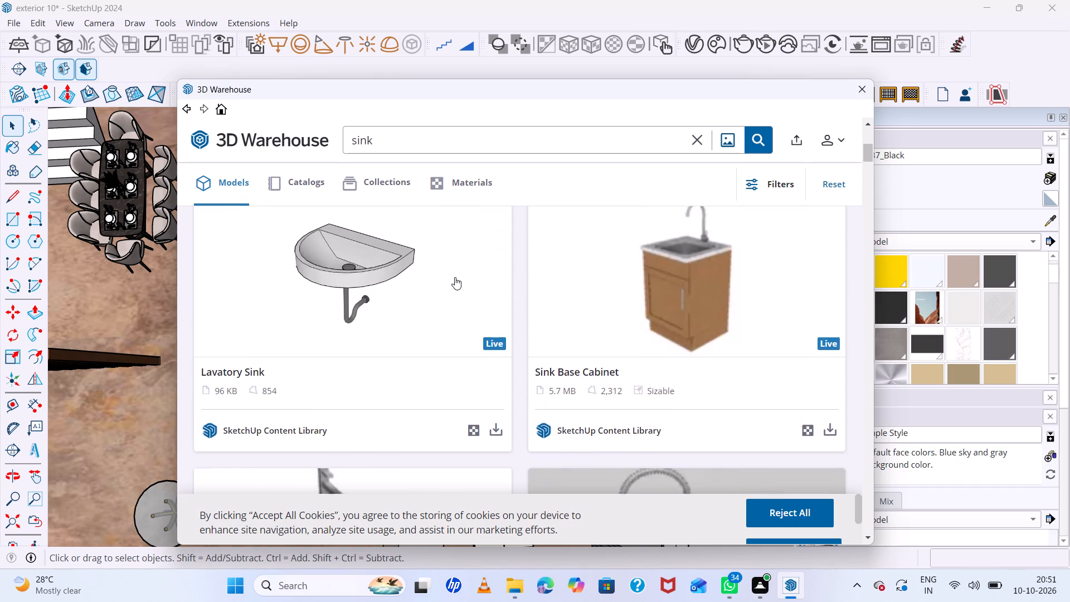
scroll(455, 277, down, 13)
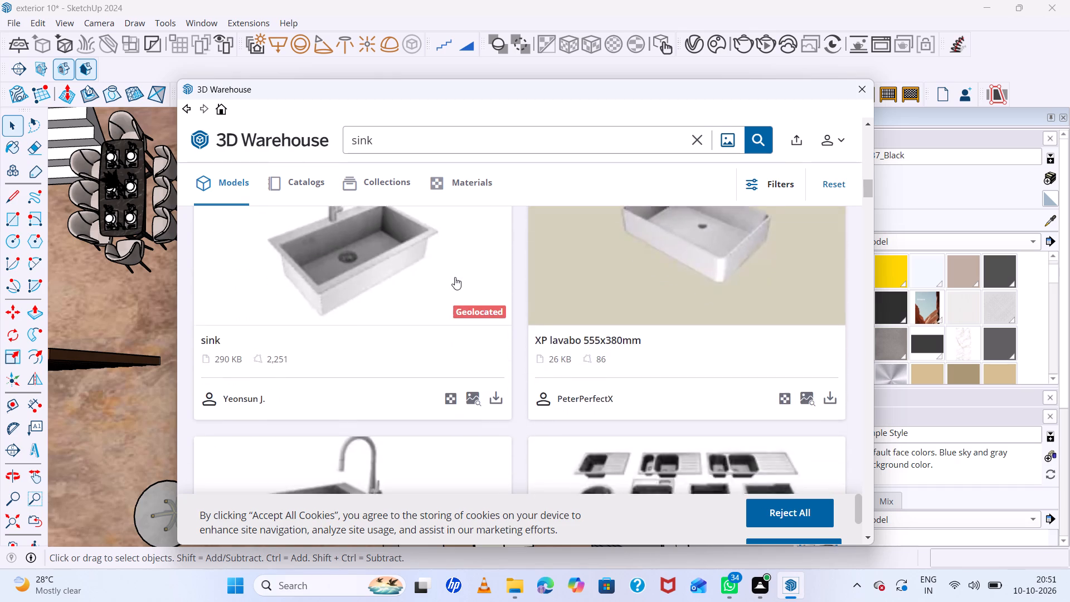
scroll(455, 277, down, 12)
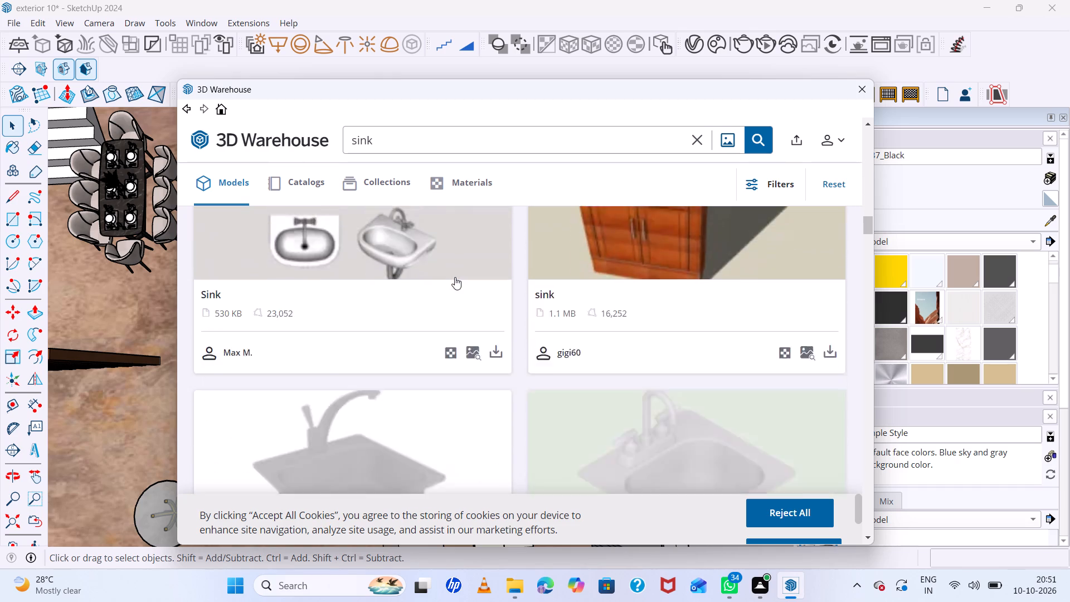
scroll(455, 277, down, 11)
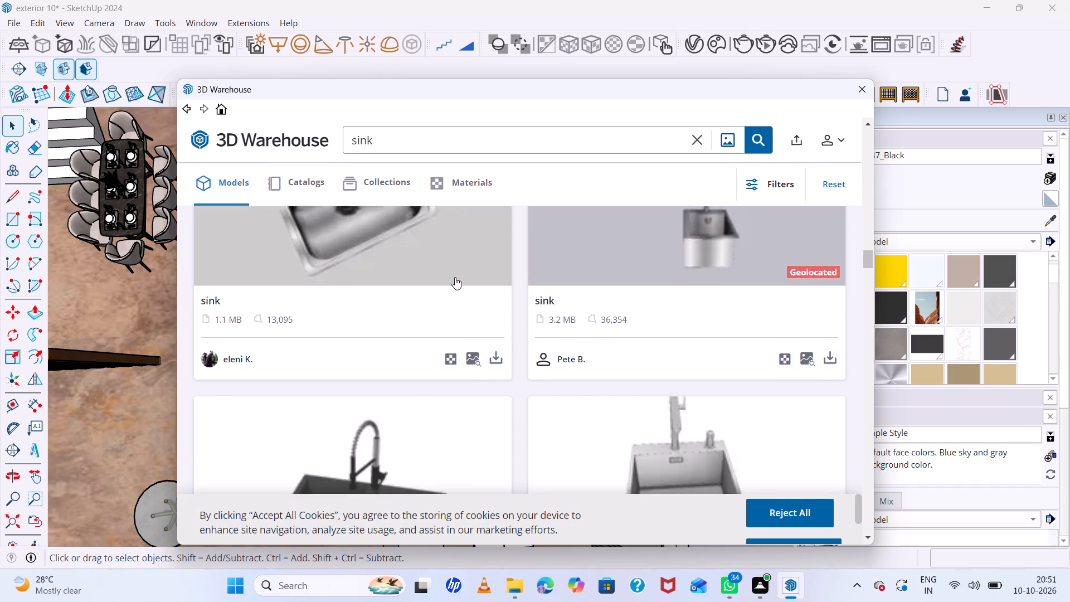
scroll(455, 277, down, 14)
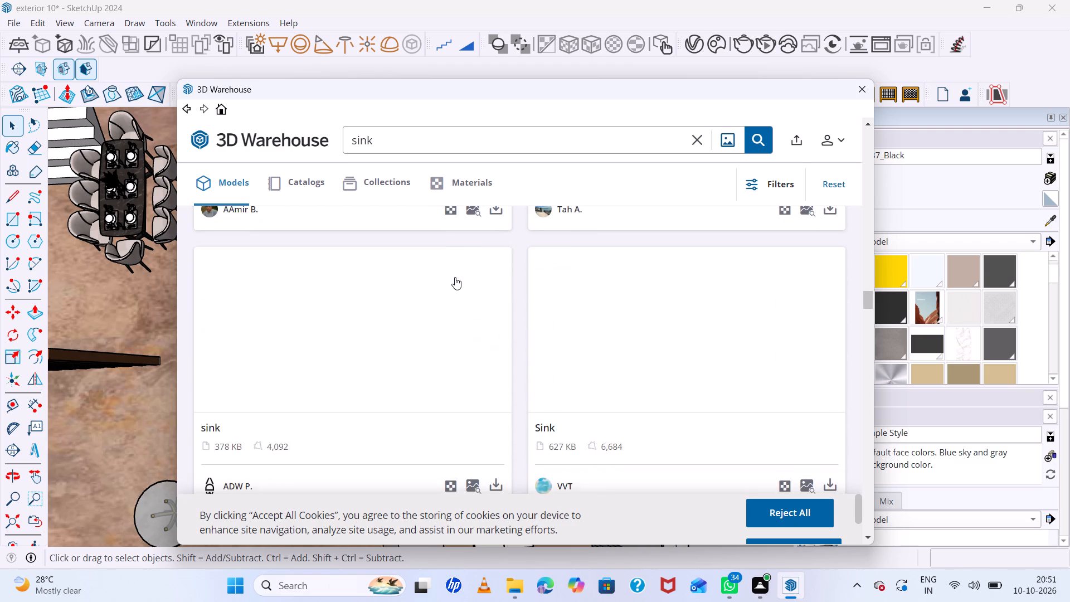
scroll(455, 277, down, 11)
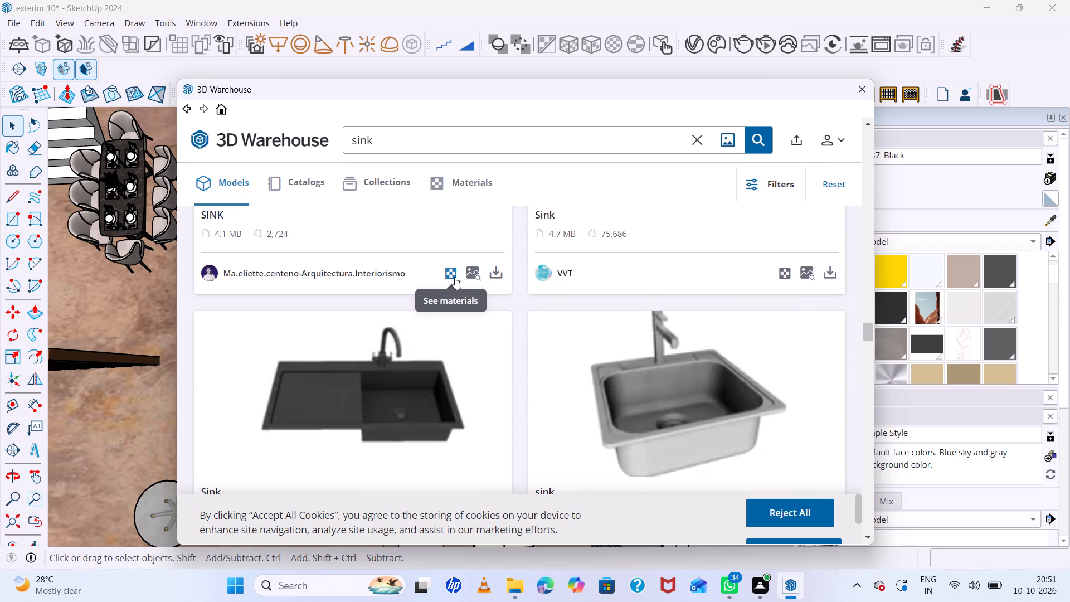
scroll(455, 277, down, 8)
scroll(455, 278, up, 19)
scroll(455, 278, up, 4)
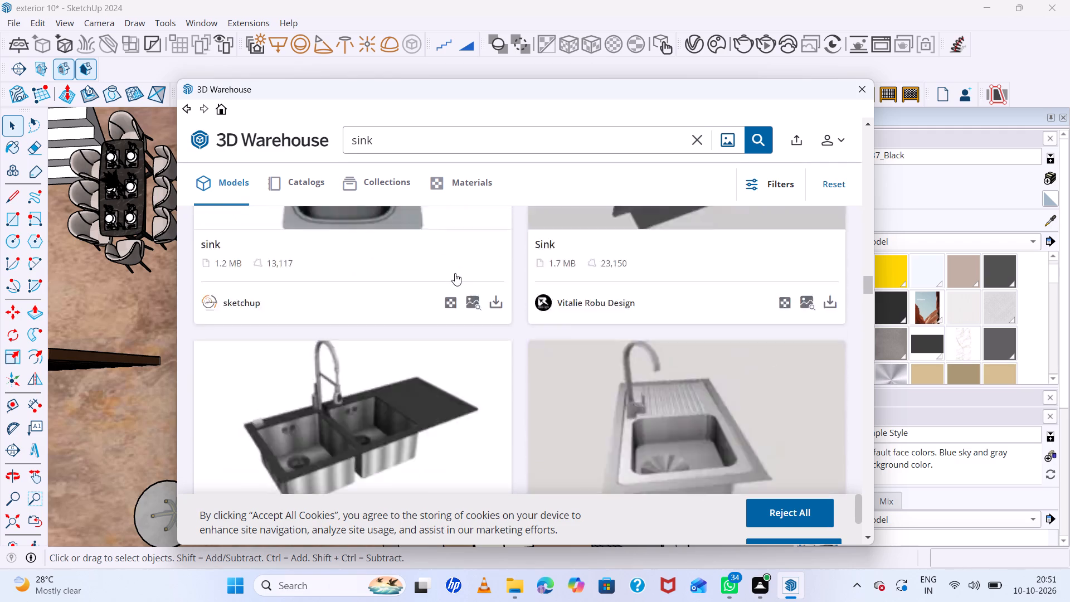
scroll(455, 273, up, 17)
scroll(464, 261, up, 12)
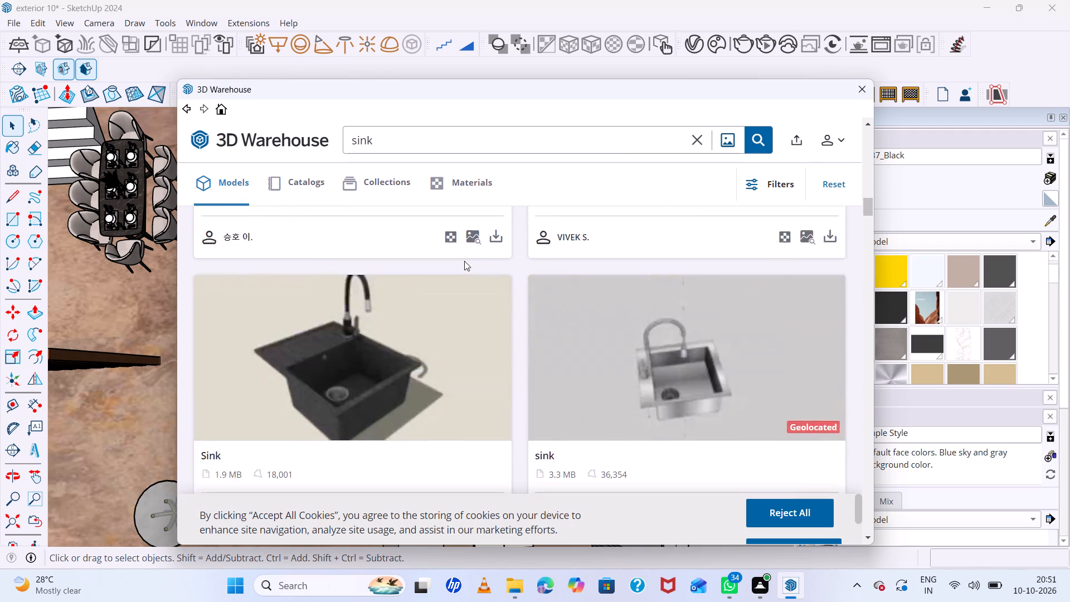
scroll(464, 261, up, 3)
scroll(464, 261, down, 10)
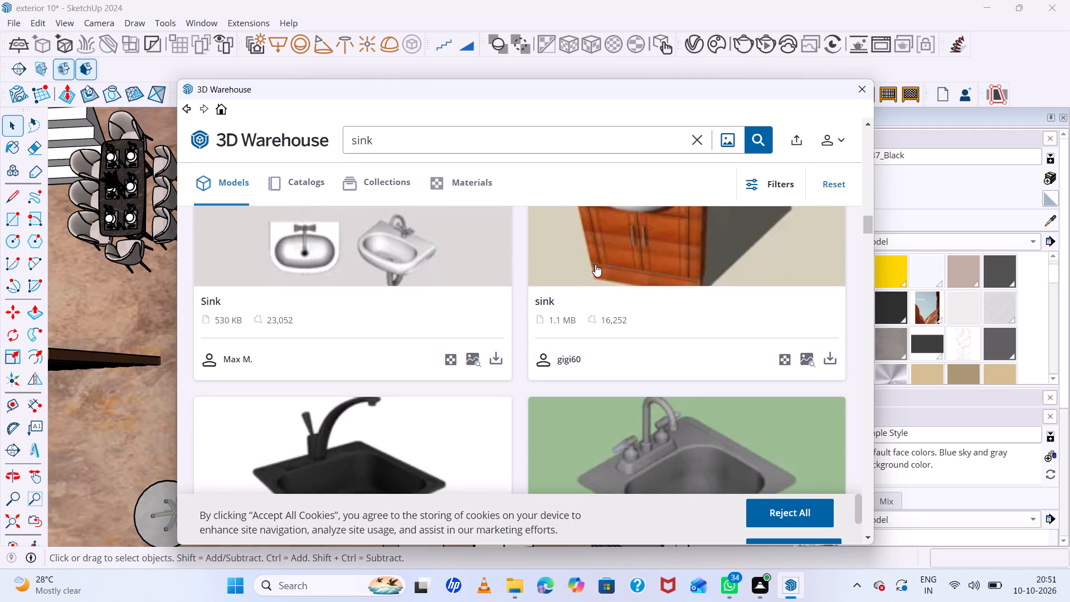
scroll(595, 264, up, 5)
scroll(595, 264, down, 4)
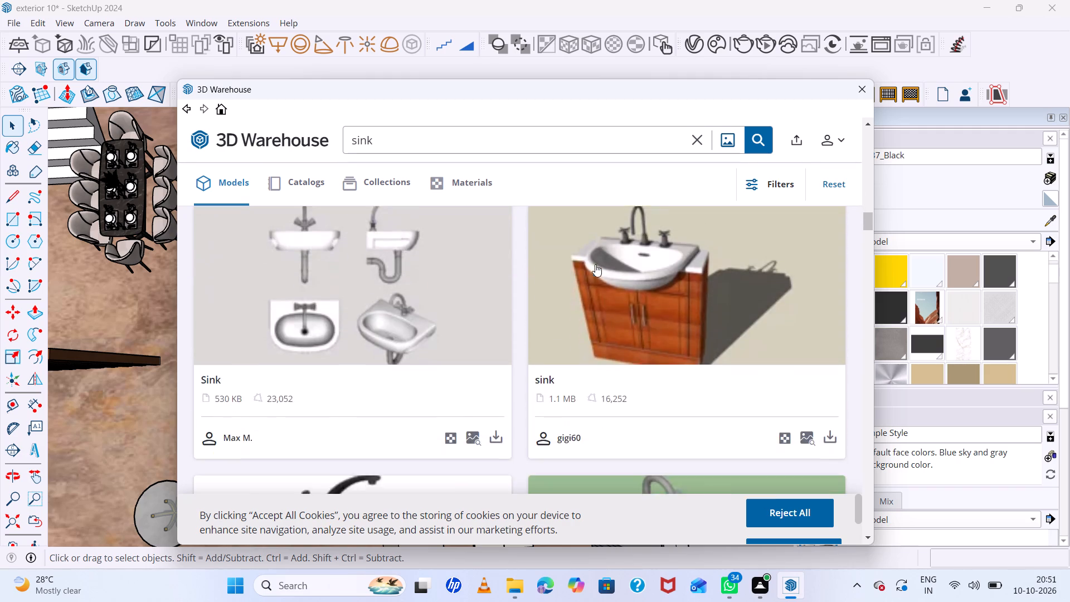
scroll(595, 264, down, 2)
scroll(595, 264, up, 5)
scroll(595, 264, down, 3)
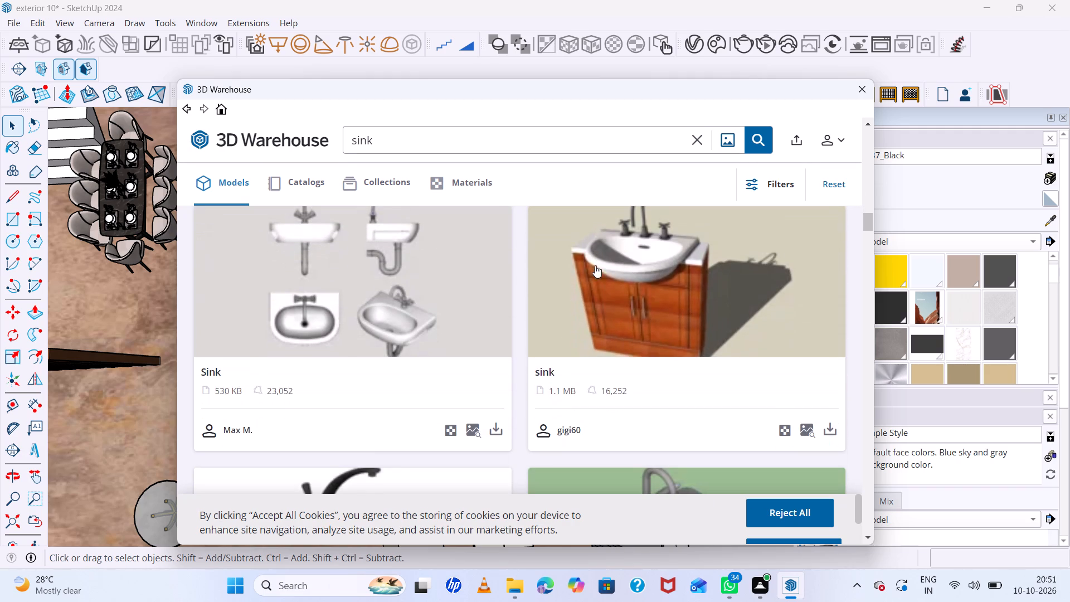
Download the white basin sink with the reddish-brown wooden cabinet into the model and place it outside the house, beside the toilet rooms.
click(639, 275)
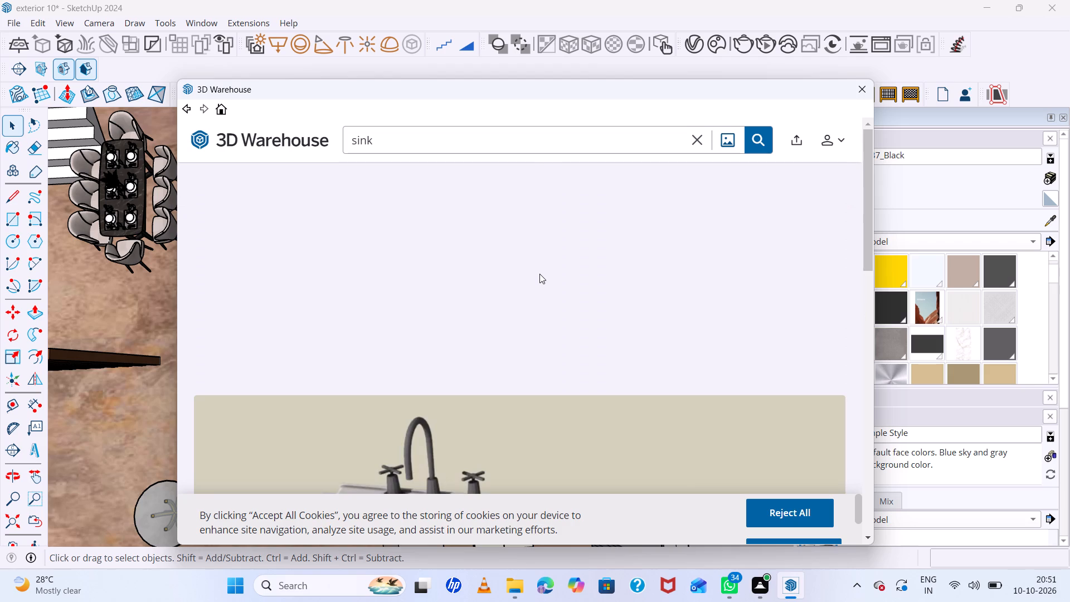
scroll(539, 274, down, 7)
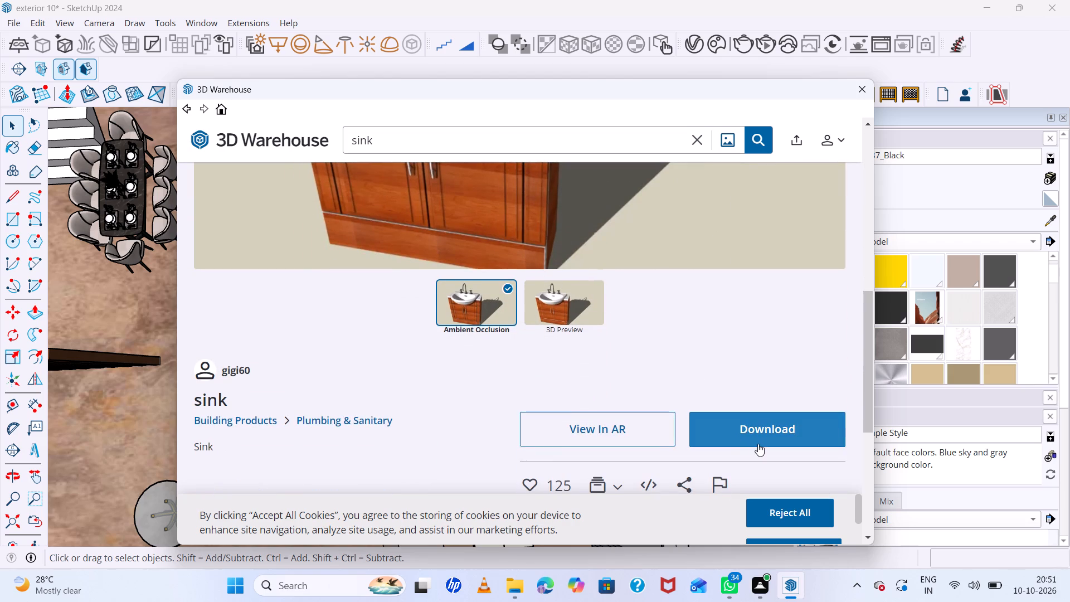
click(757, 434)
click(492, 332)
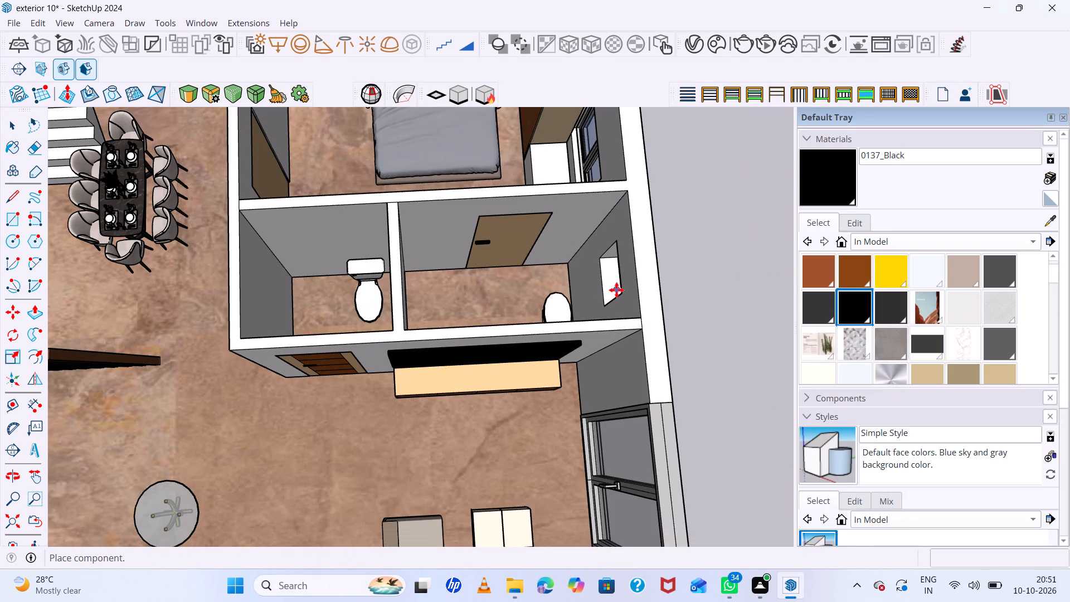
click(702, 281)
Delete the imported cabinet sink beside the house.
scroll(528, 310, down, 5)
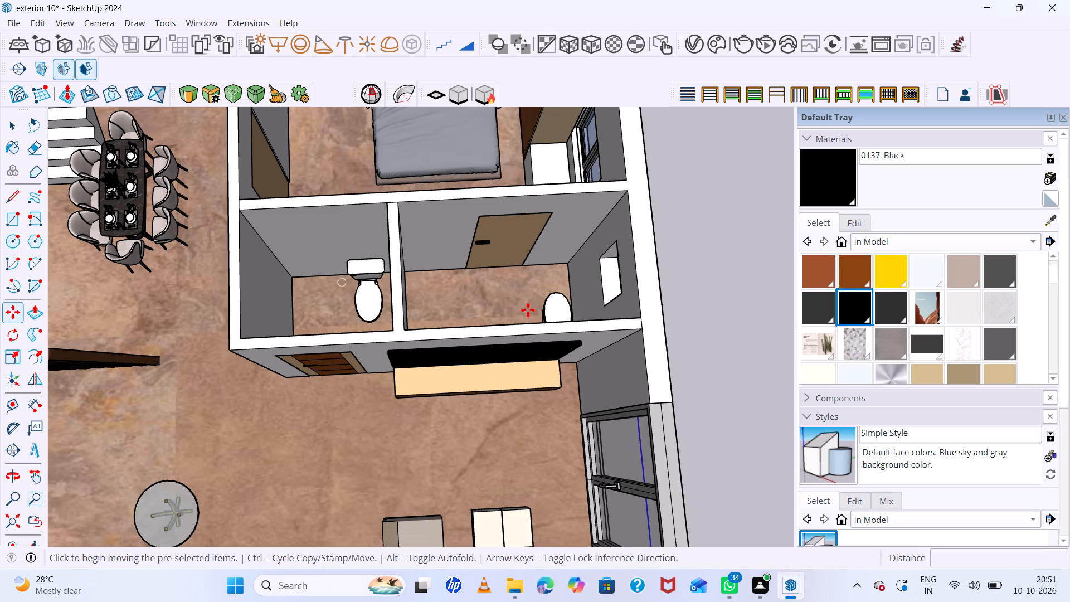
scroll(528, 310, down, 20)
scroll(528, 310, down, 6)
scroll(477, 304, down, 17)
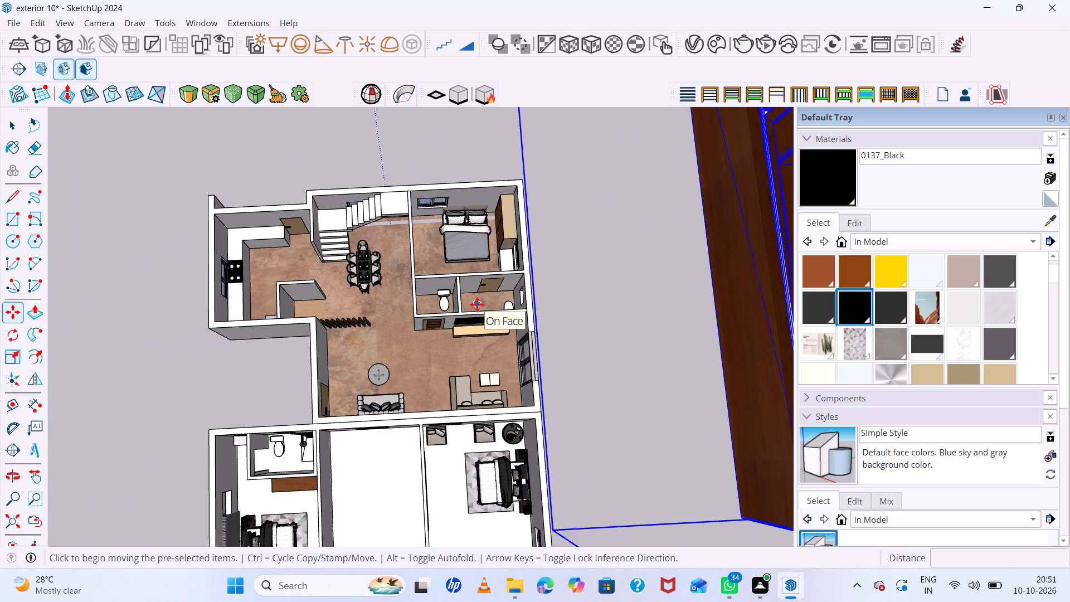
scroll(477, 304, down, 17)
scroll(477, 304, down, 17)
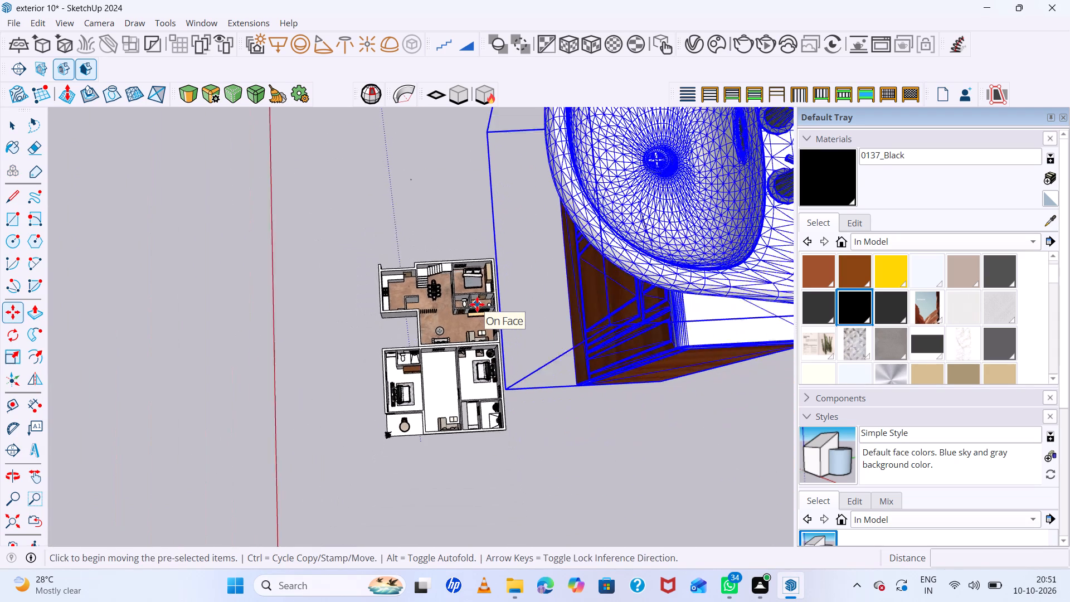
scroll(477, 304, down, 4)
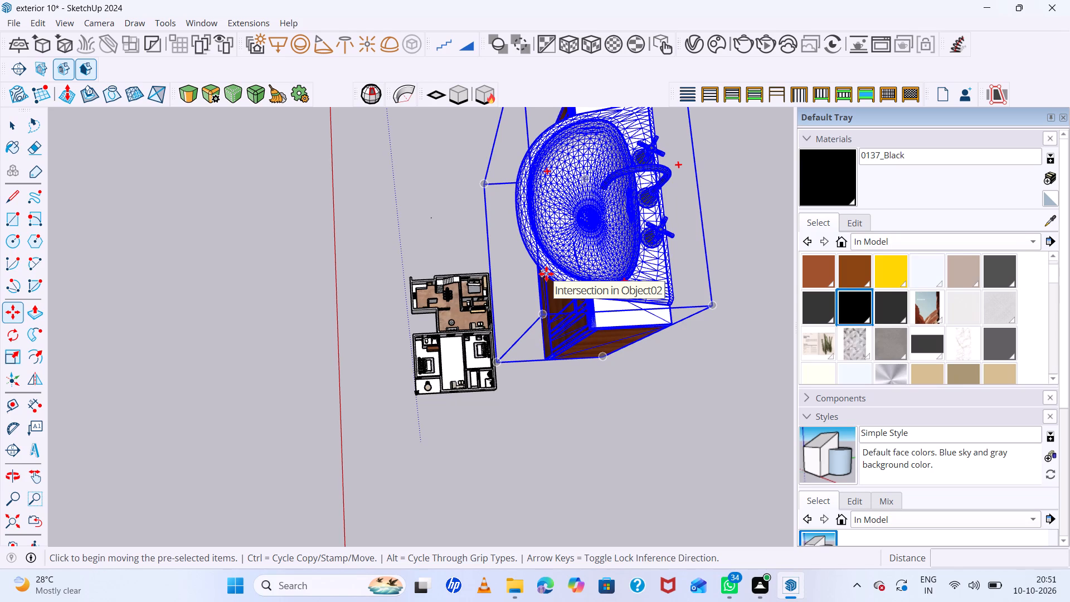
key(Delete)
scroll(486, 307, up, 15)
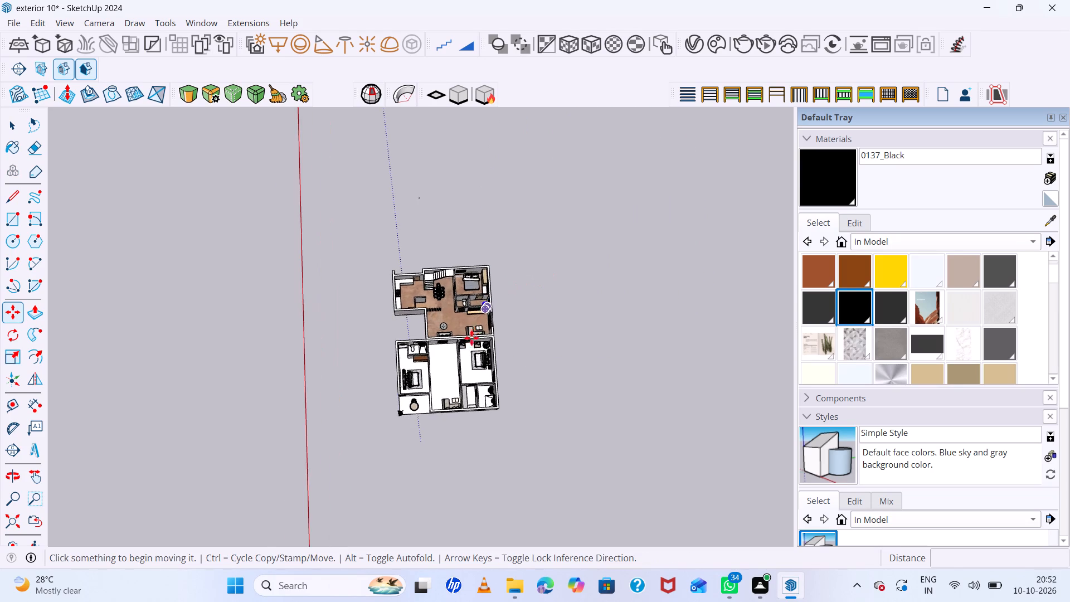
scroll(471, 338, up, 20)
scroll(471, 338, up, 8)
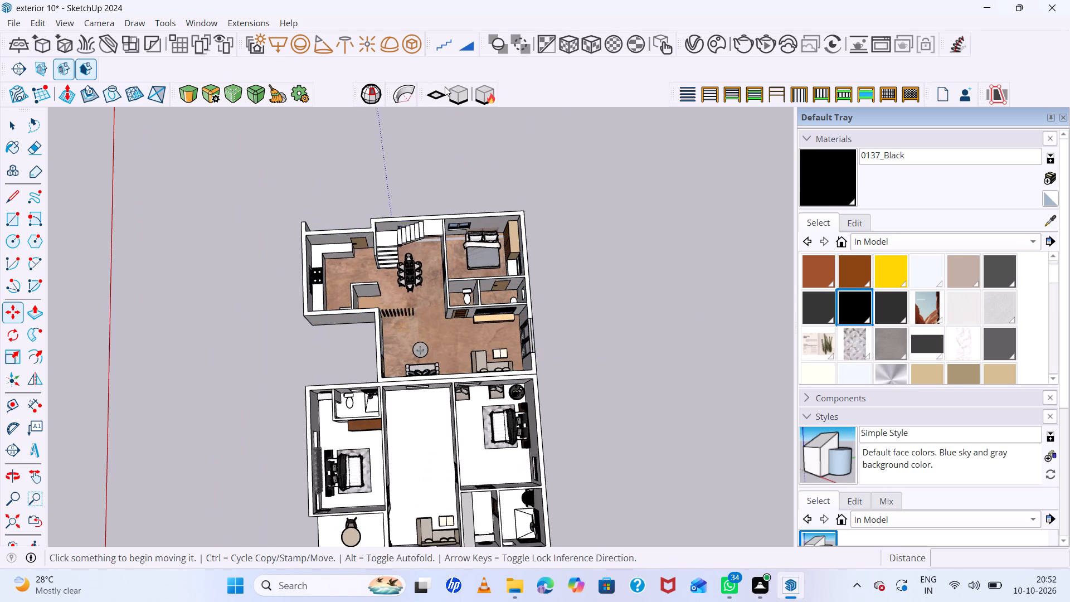
Search 3D Warehouse for "sink" again.
click(207, 23)
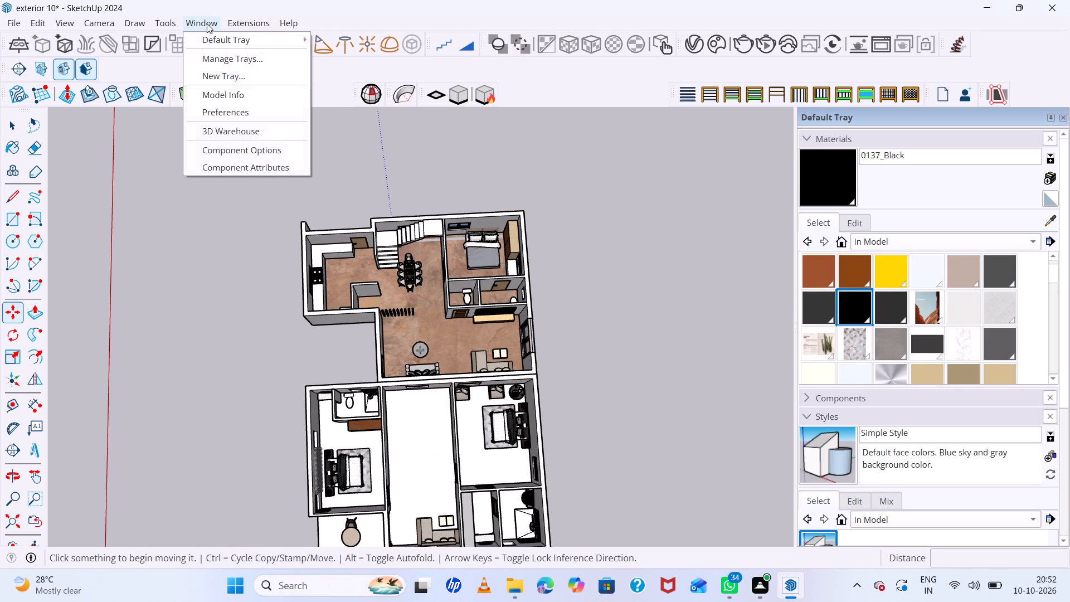
click(241, 133)
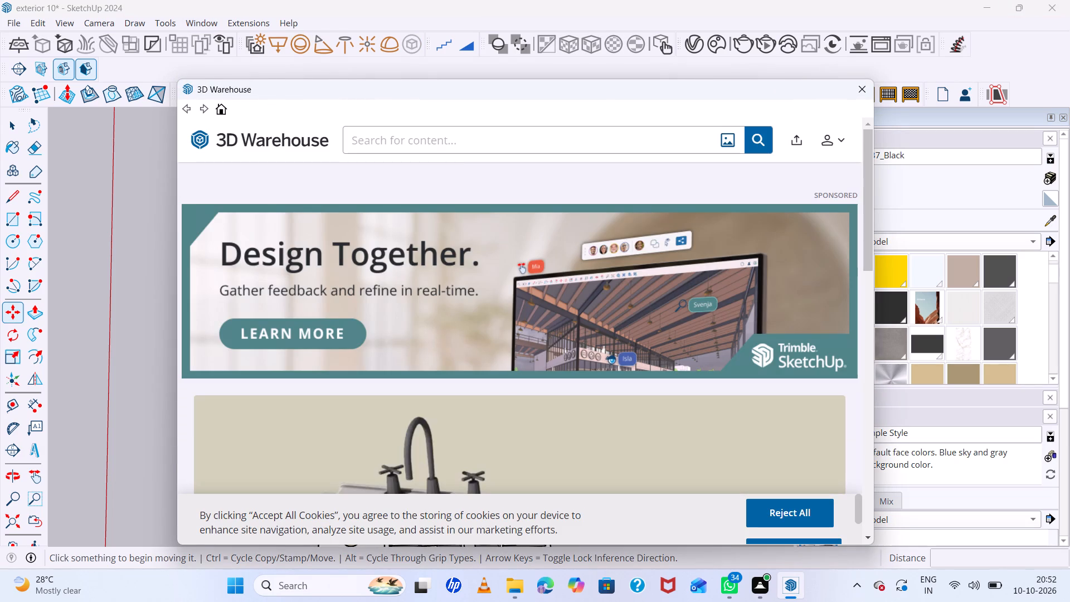
click(372, 141)
text(sinl)
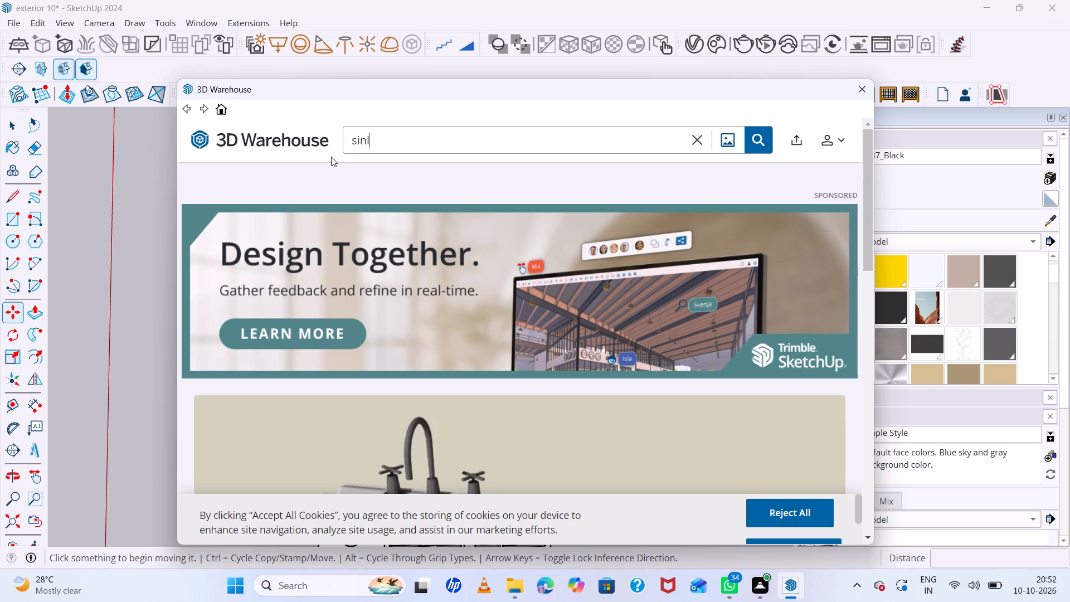
key(BackSpace)
key(k)
key(Return)
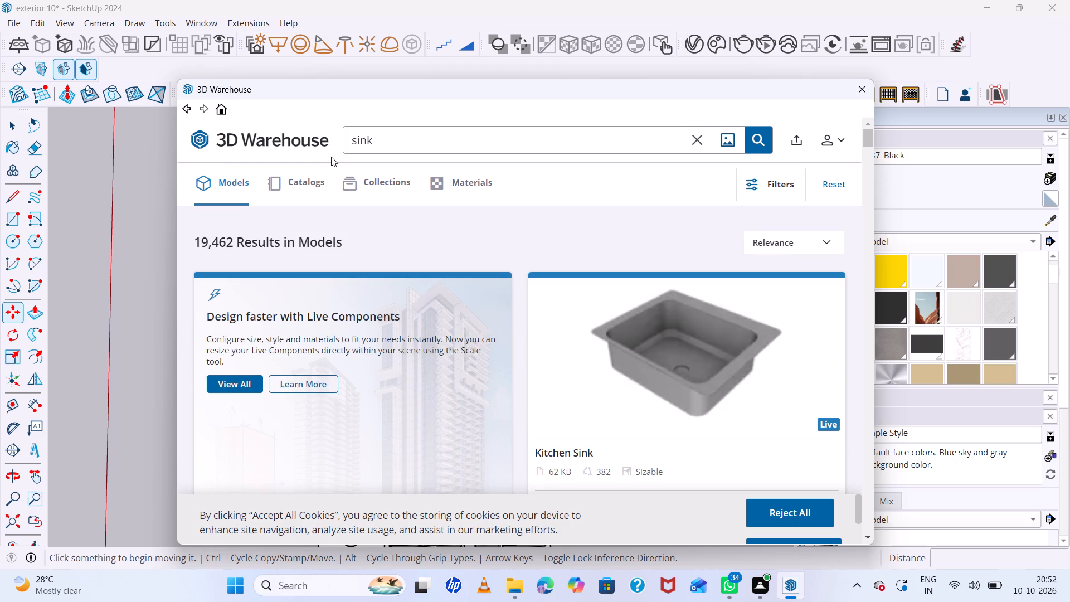
Browse the sink search results for a washbasin model suitable for the toilet room.
scroll(537, 322, down, 2)
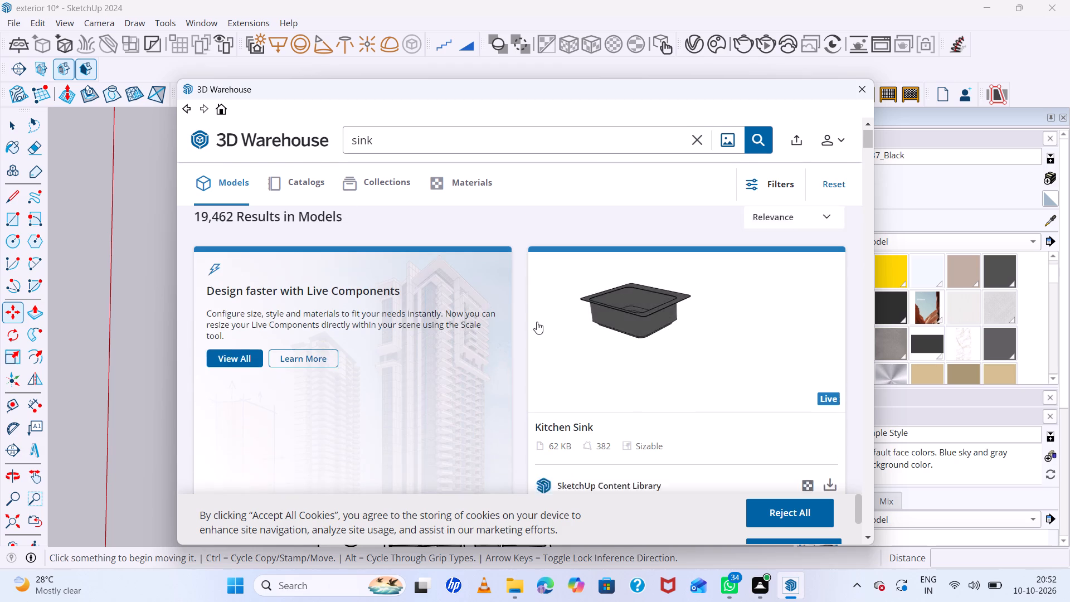
scroll(537, 322, down, 6)
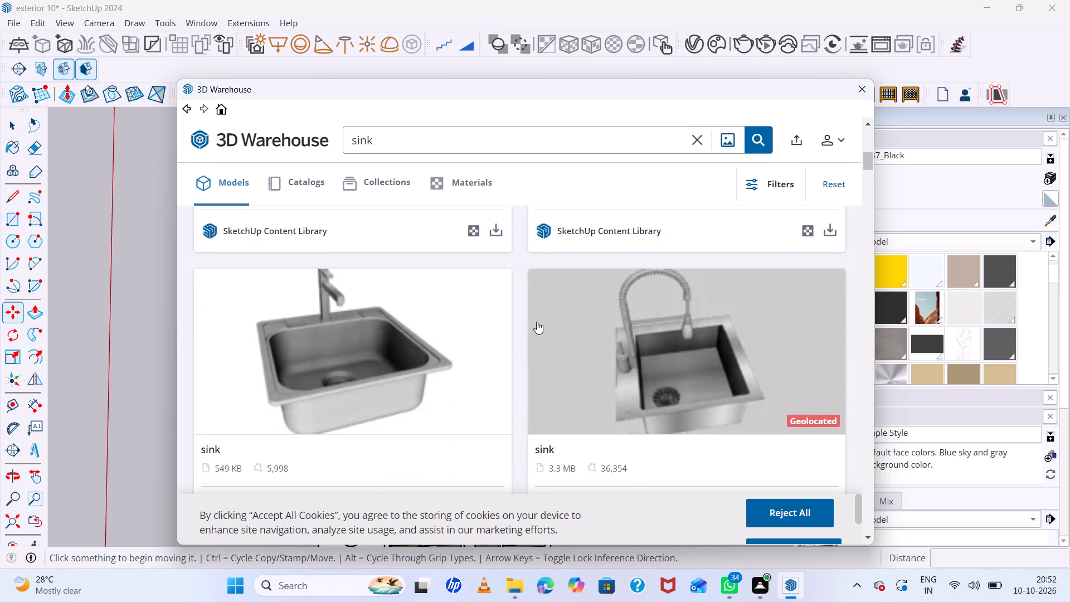
scroll(537, 322, down, 2)
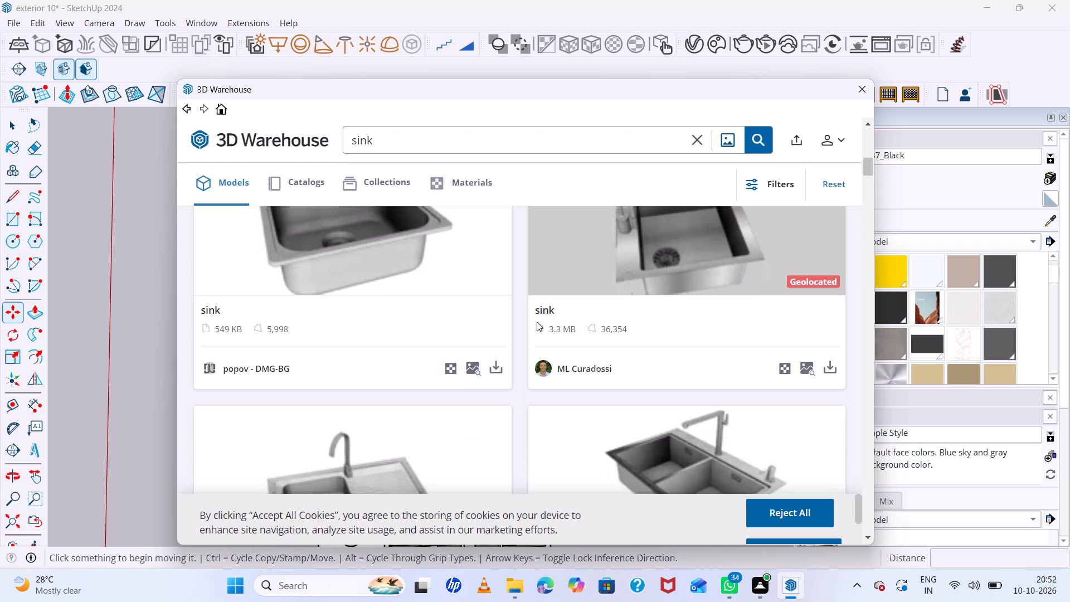
scroll(537, 322, down, 1)
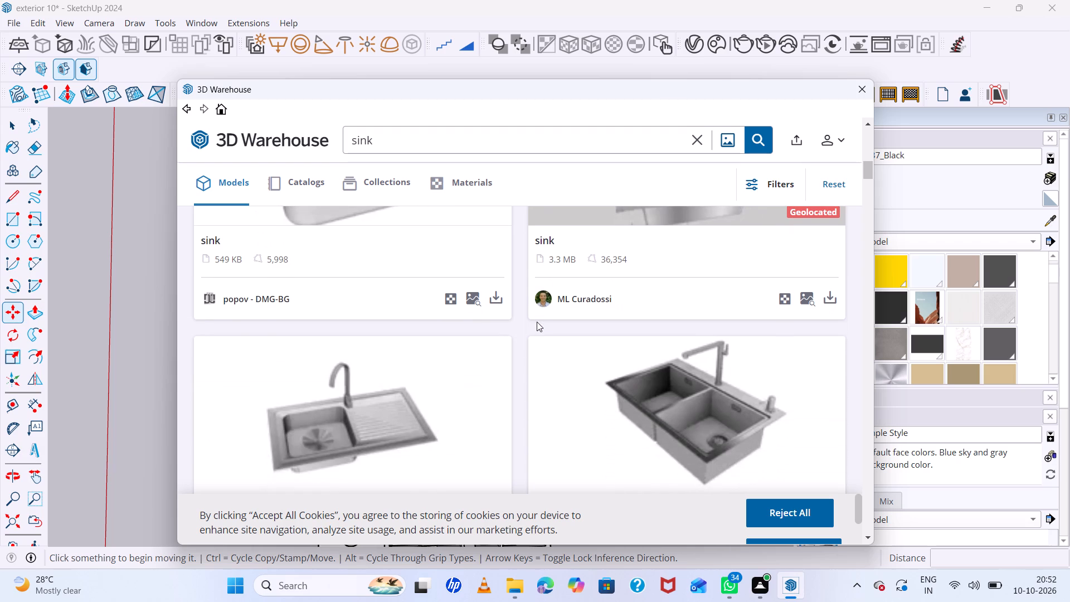
scroll(537, 322, down, 4)
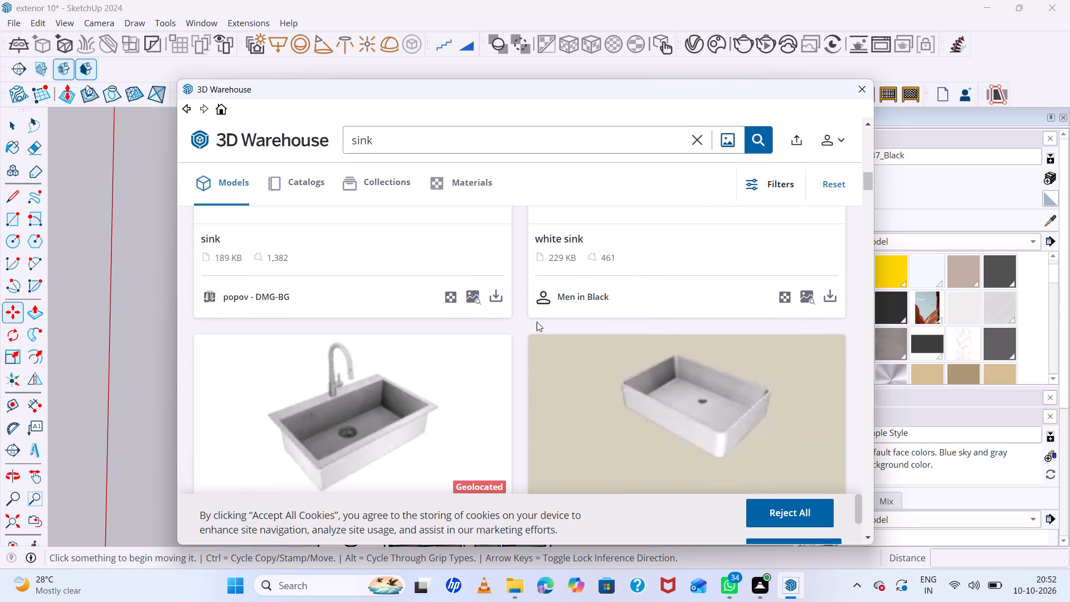
scroll(537, 322, down, 9)
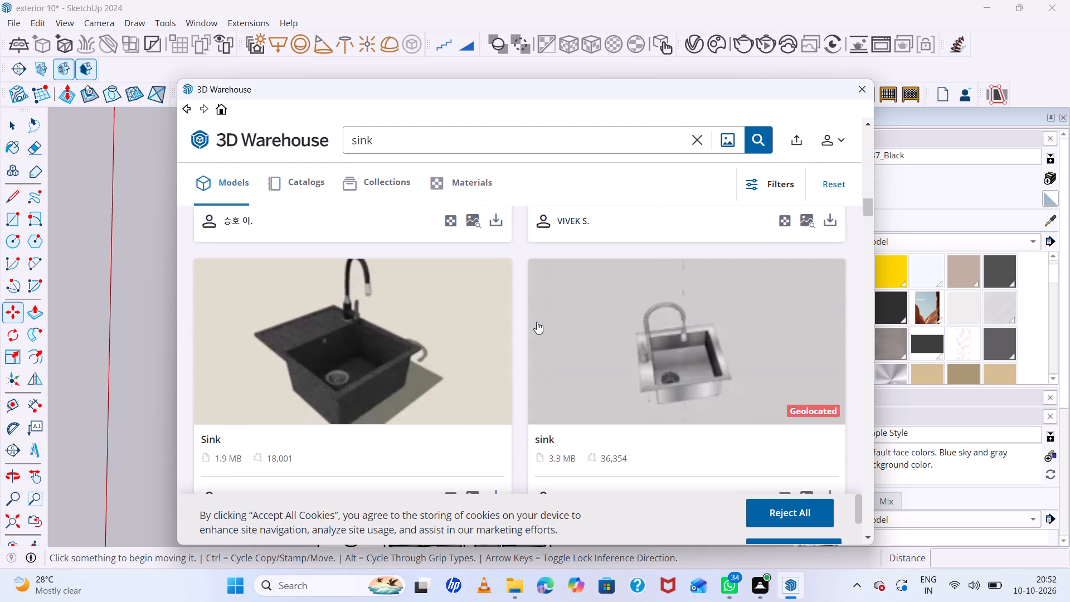
scroll(537, 322, down, 7)
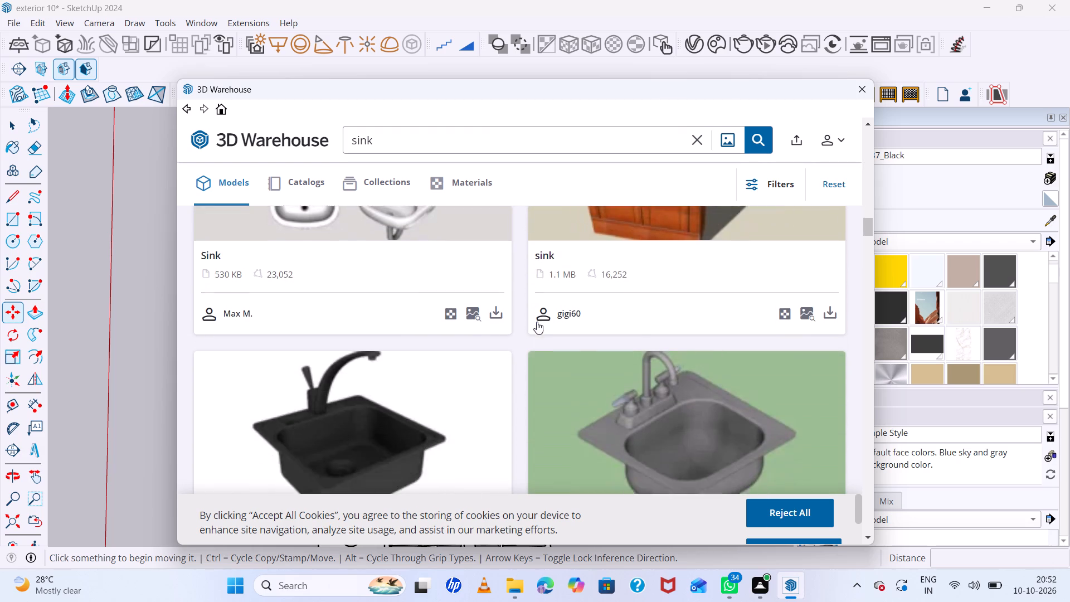
scroll(537, 322, down, 6)
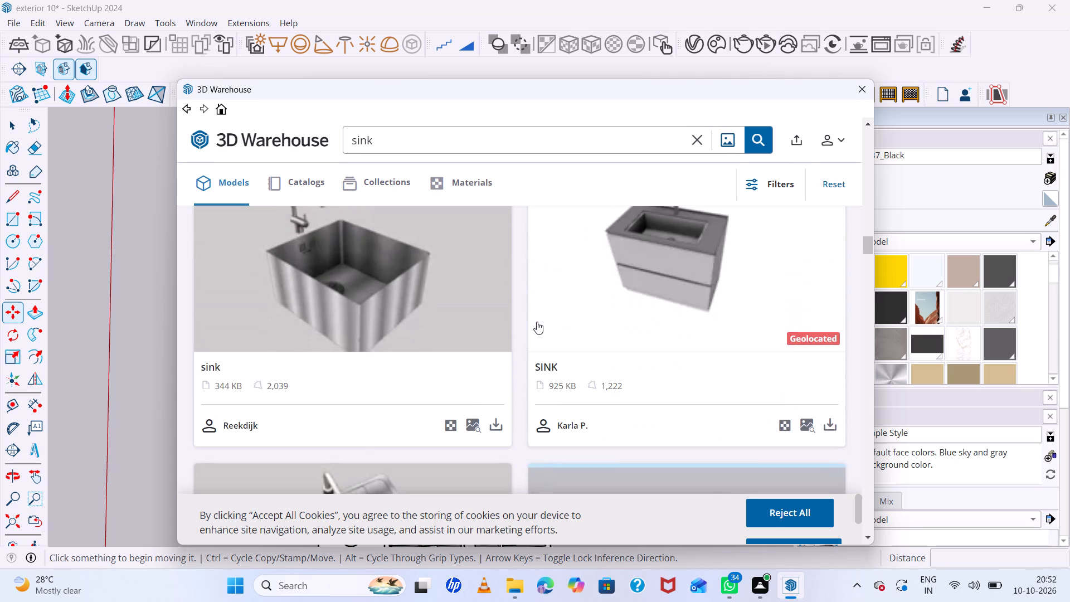
scroll(537, 322, down, 8)
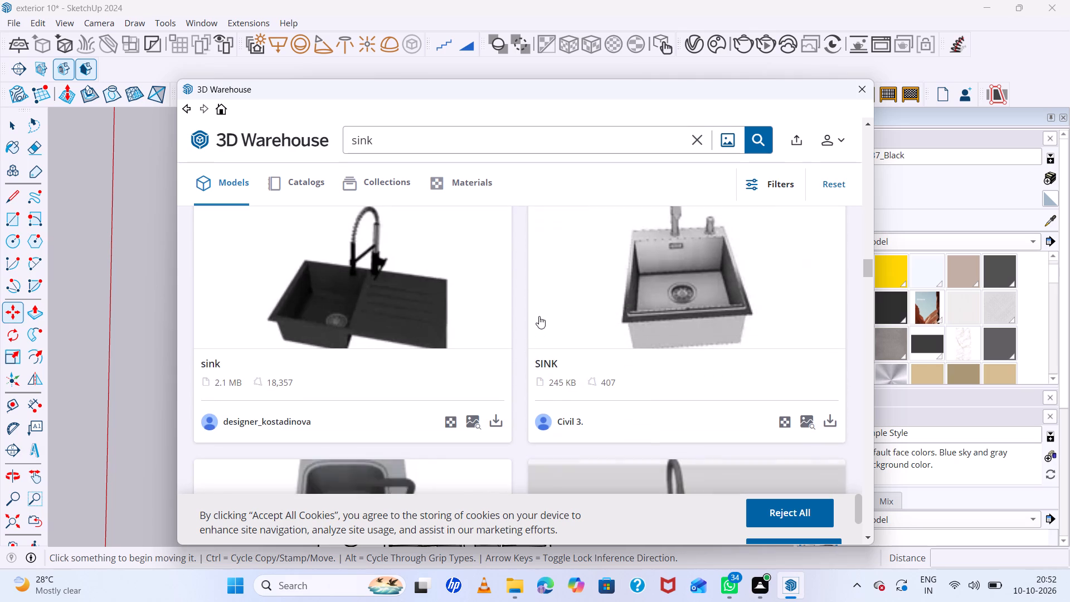
scroll(542, 310, down, 10)
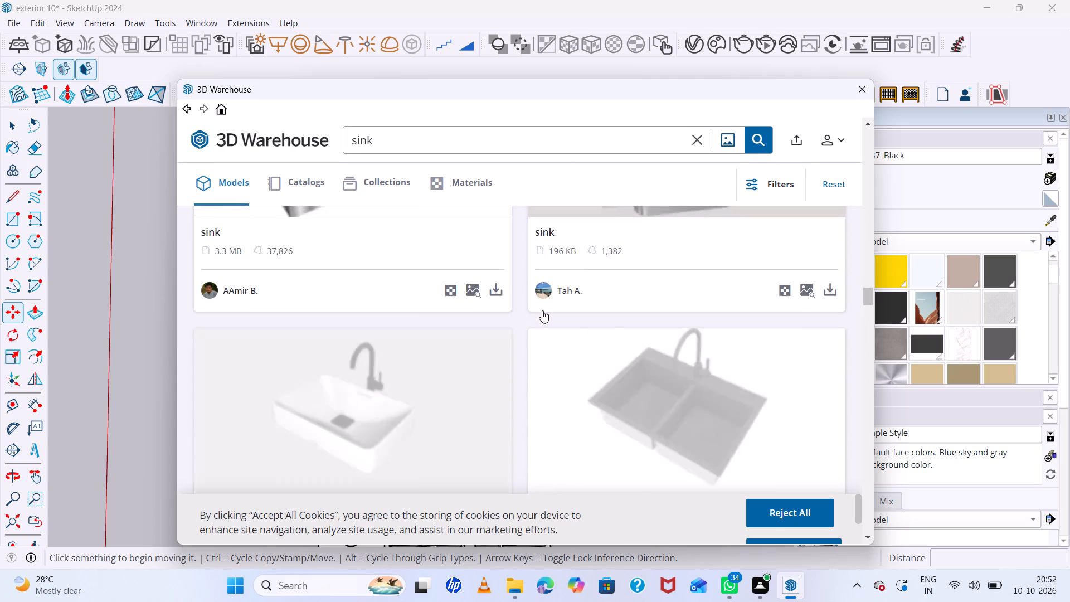
Refine the 3D Warehouse search to "bathroom sink".
click(352, 139)
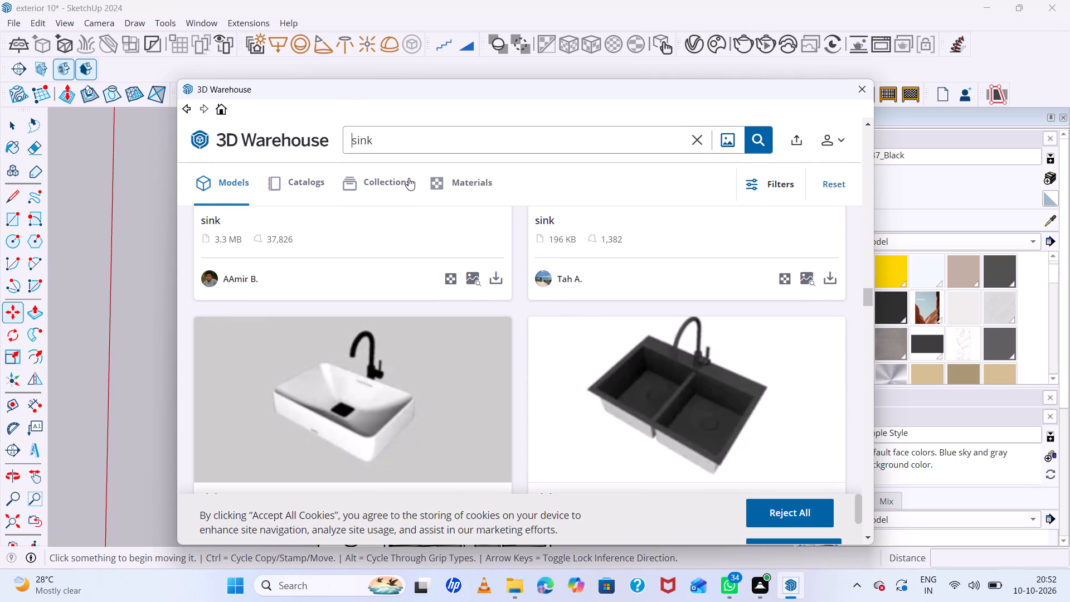
key(space)
text(bath)
text(door)
key(space)
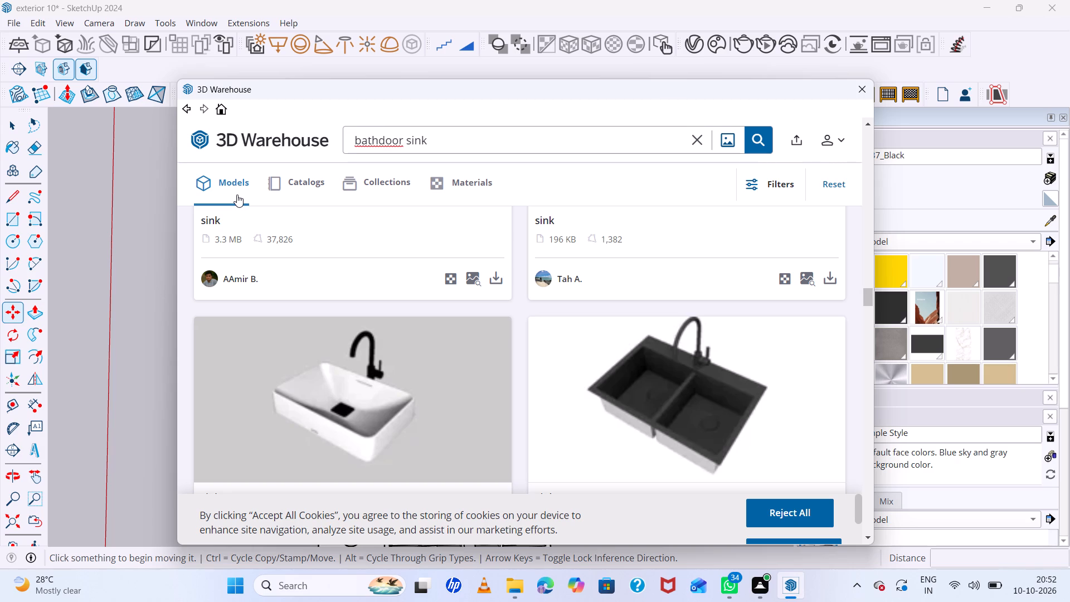
key(BackSpace)
key(BackSpace)
key(BackSpace)
key(BackSpace)
key(BackSpace)
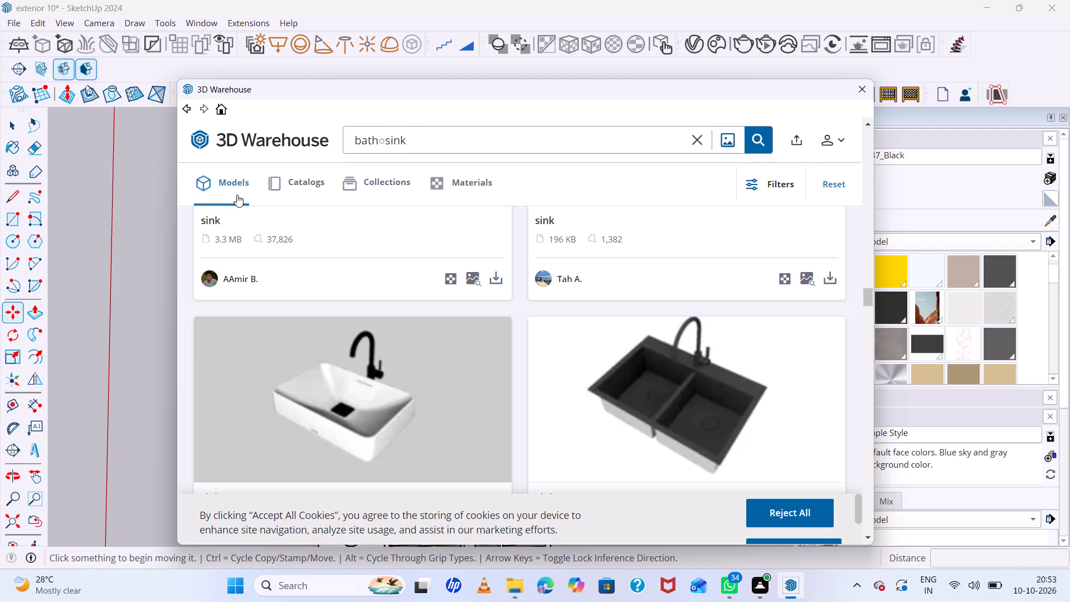
key(BackSpace)
text(roo)
text(m)
key(space)
key(Return)
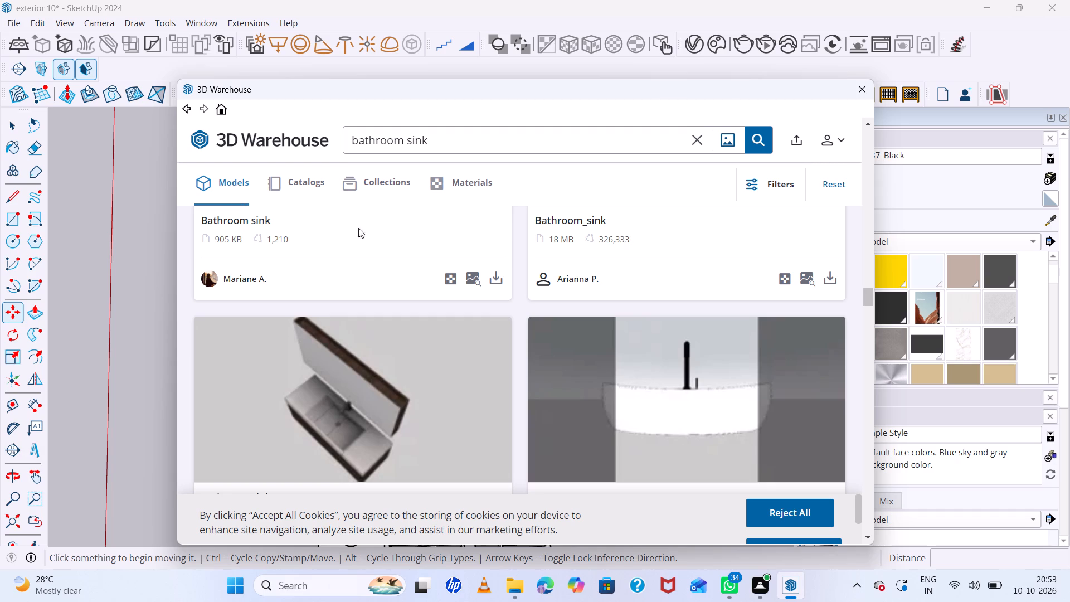
Download the BATHROOM SINK model with white basin and black two-door cabinet into the model and place it outside the house, beside the toilet rooms.
scroll(461, 409, down, 13)
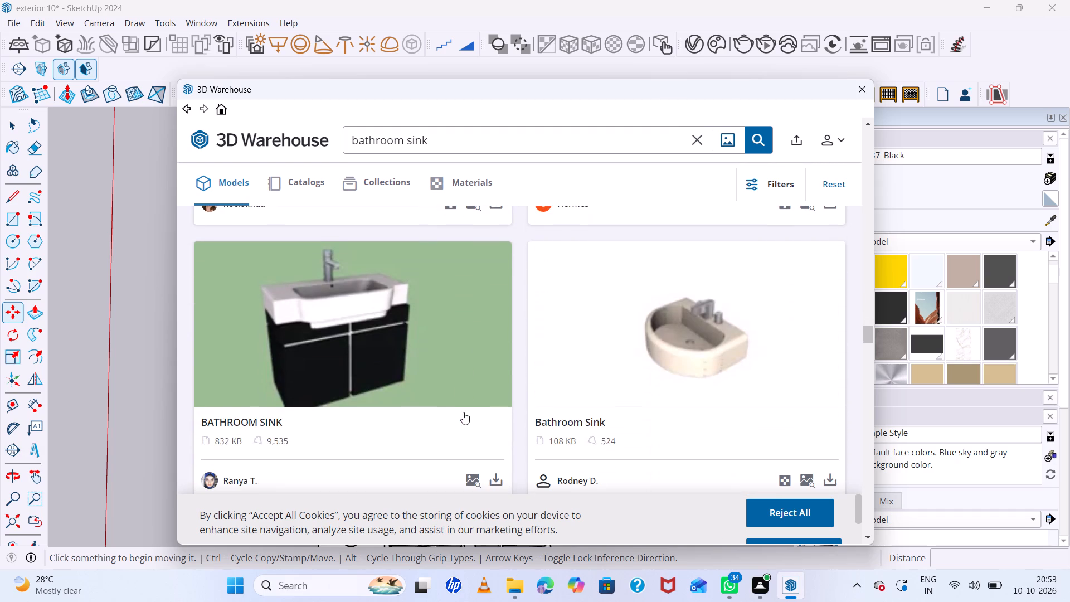
scroll(463, 412, down, 1)
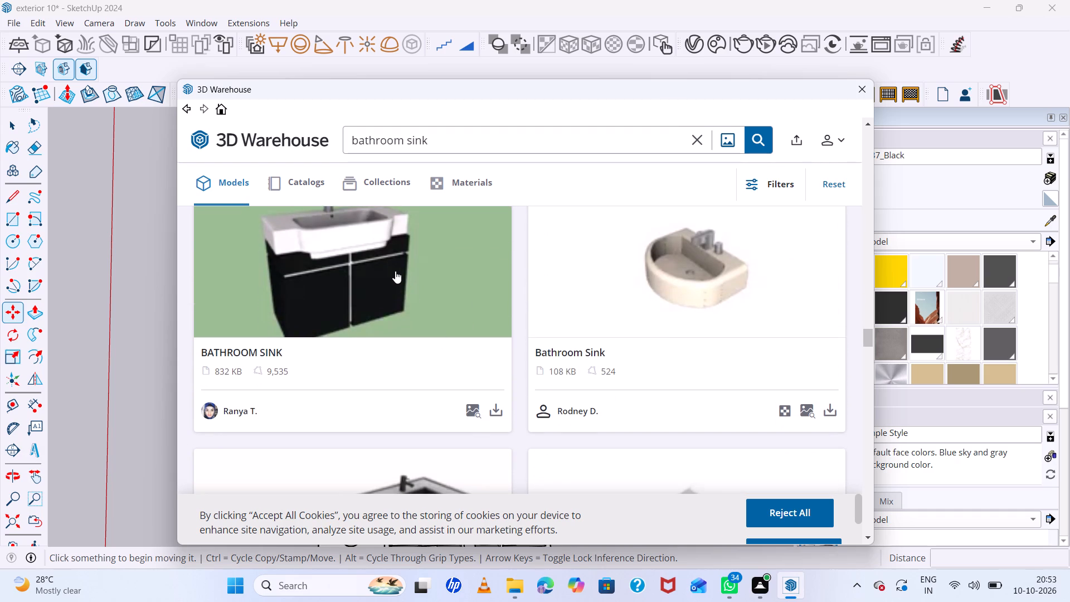
click(392, 266)
scroll(491, 329, down, 10)
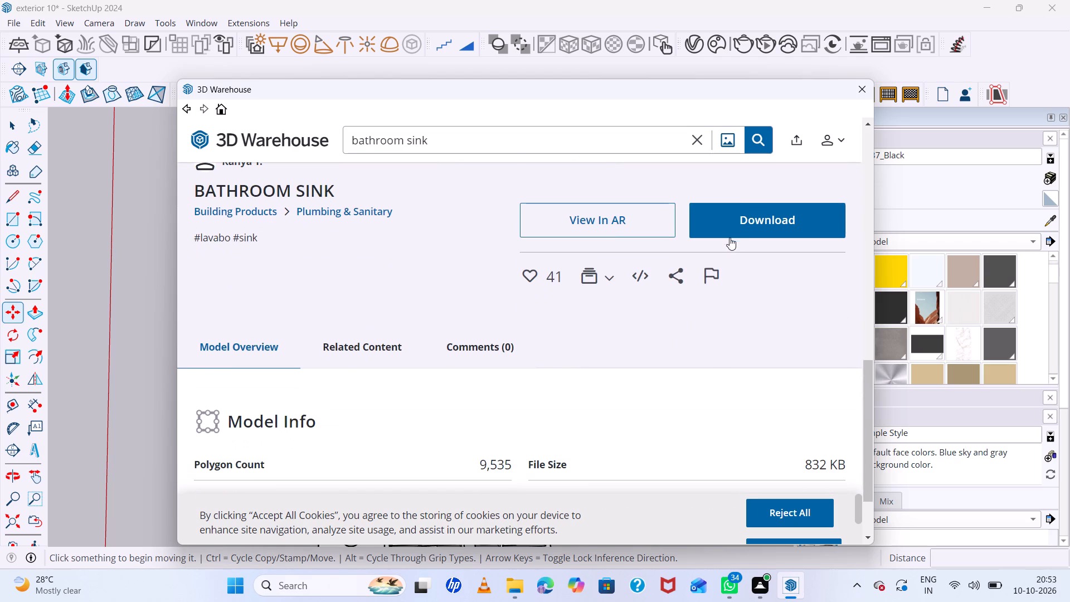
click(729, 226)
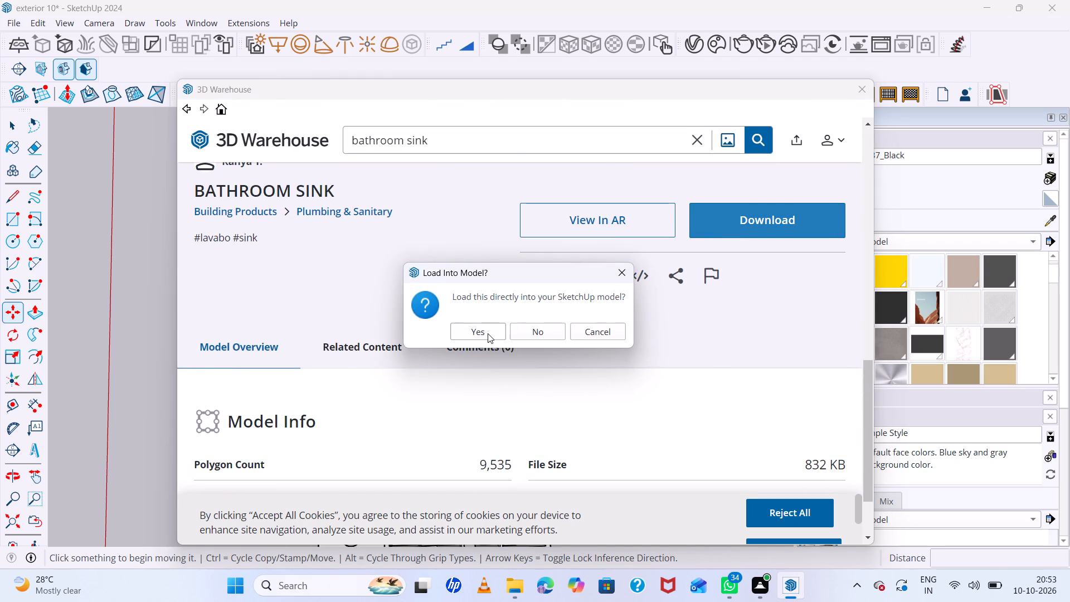
click(487, 333)
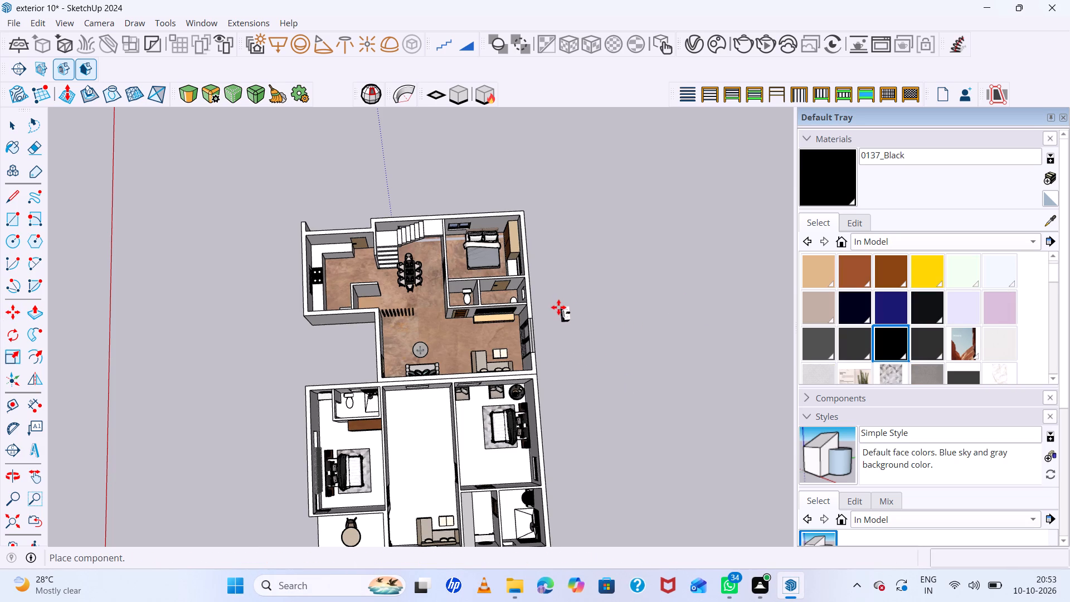
click(558, 307)
Rotate the imported bathroom sink 90 degrees horizontally about its base corner.
scroll(567, 327, up, 2)
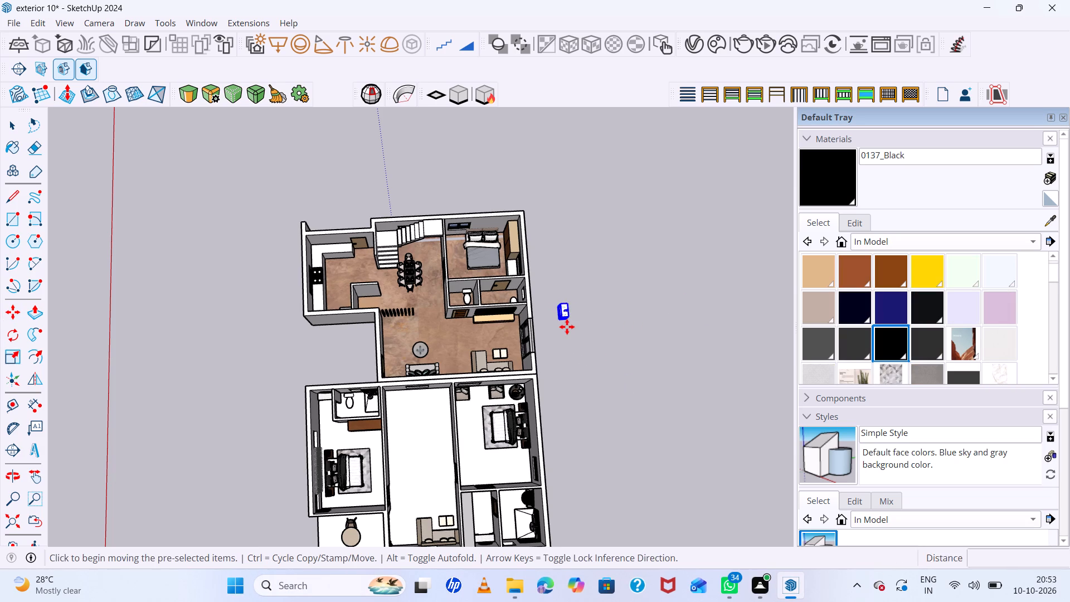
scroll(567, 327, up, 20)
scroll(567, 327, up, 13)
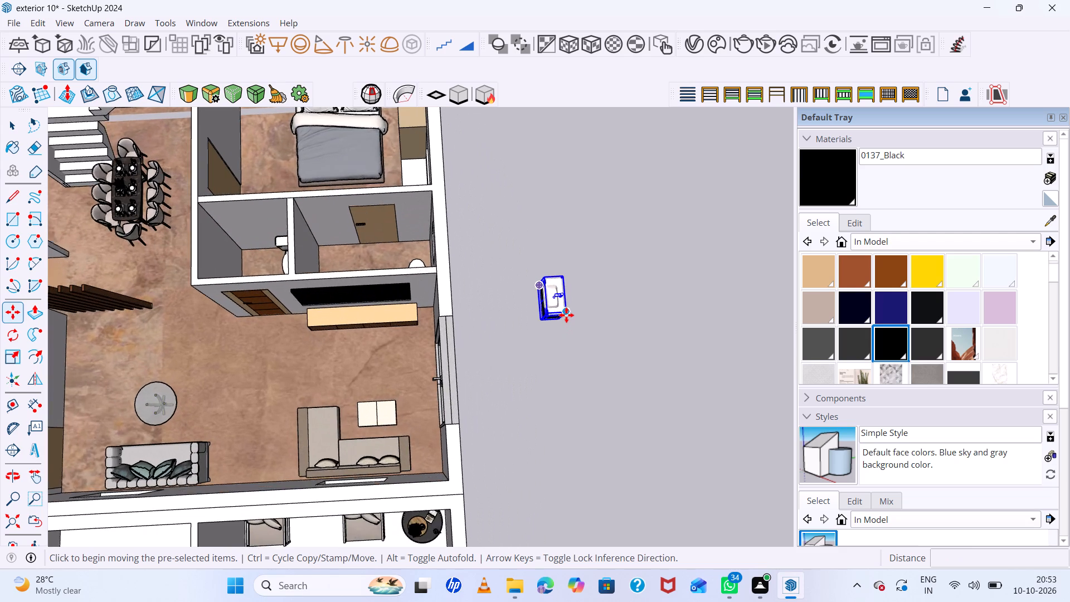
scroll(566, 314, up, 16)
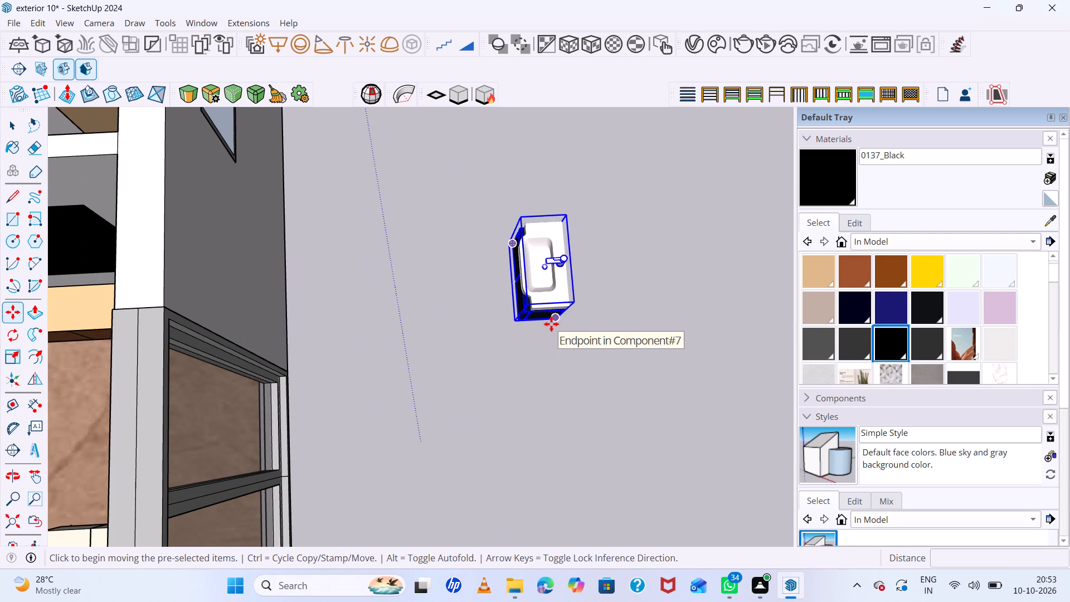
key(q)
click(556, 322)
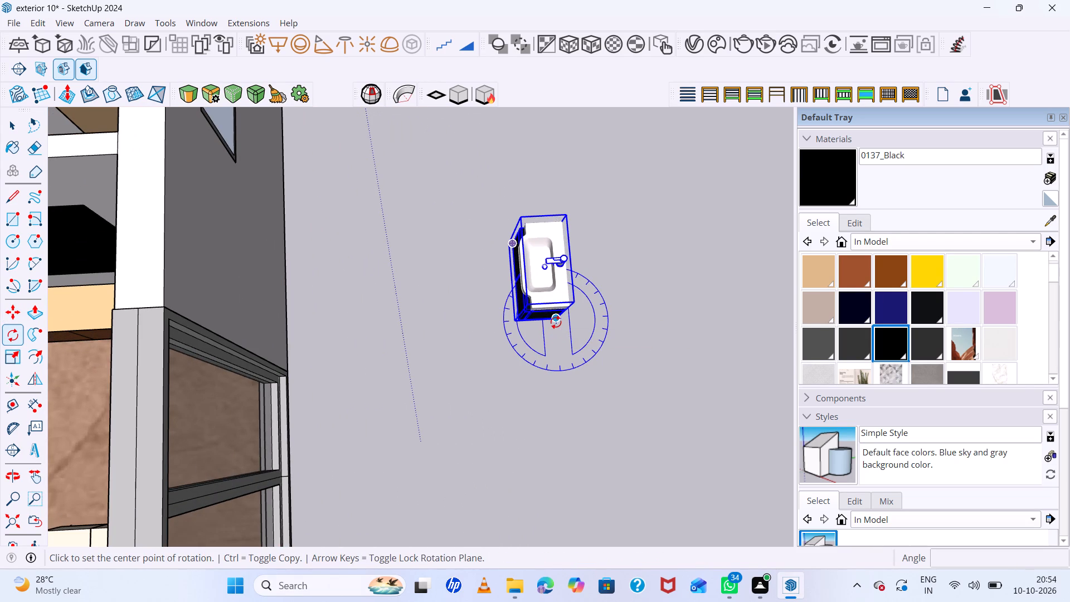
click(693, 315)
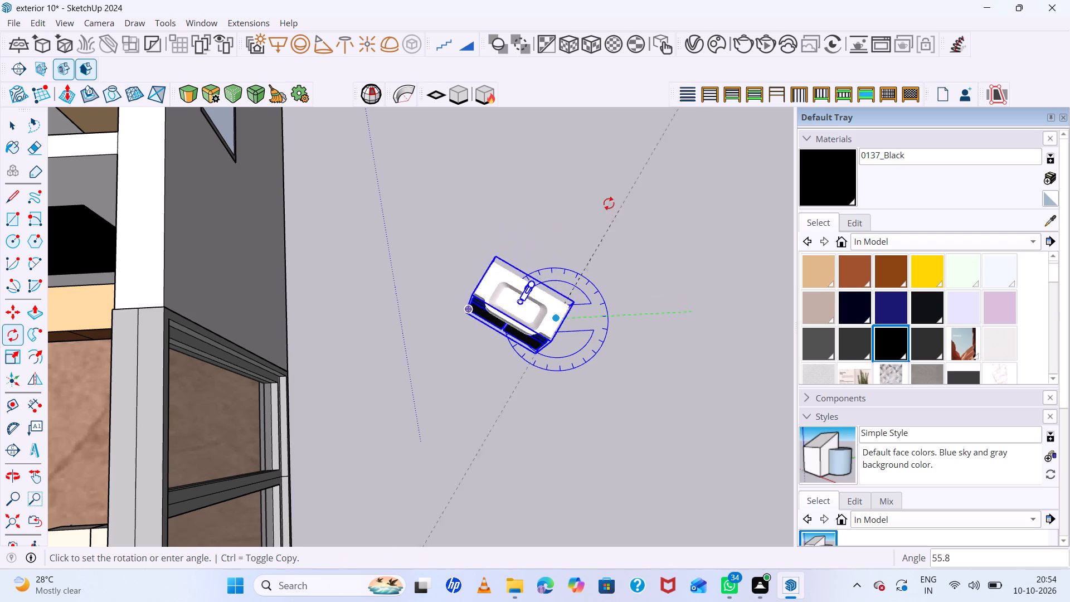
click(542, 193)
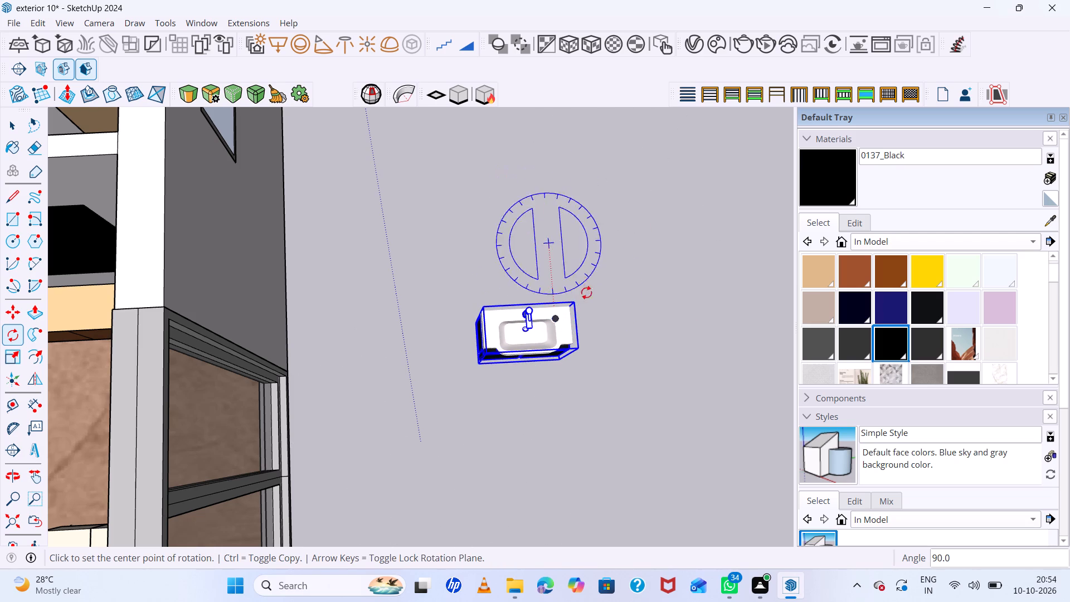
Move the bathroom sink by its lower front corner into the toilet room behind the TV wall, beside the toilet.
key(m)
scroll(557, 363, up, 4)
middle_drag(550, 362, 543, 319)
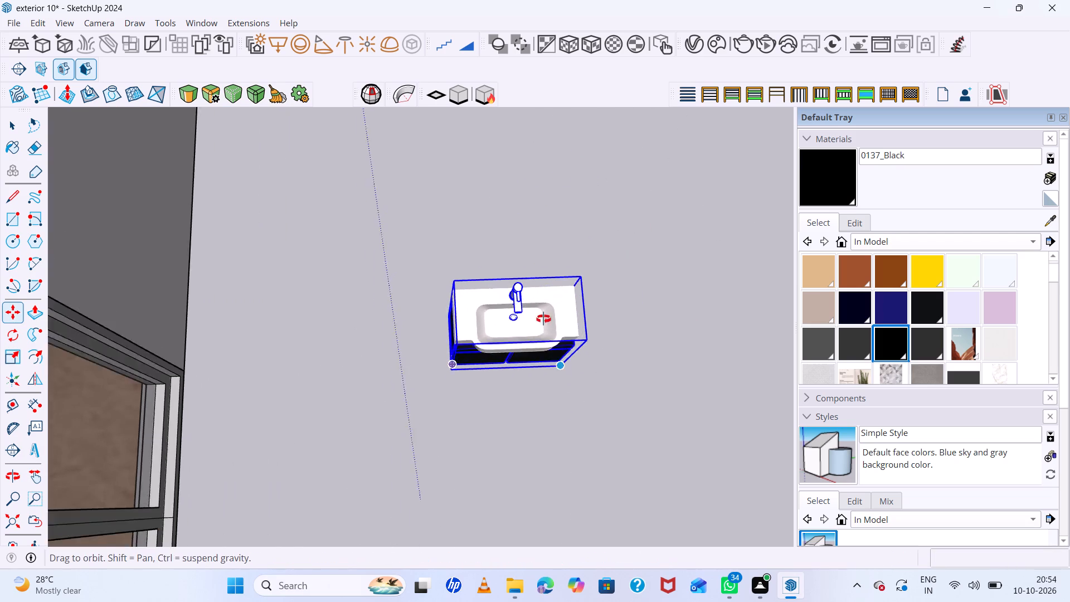
middle_drag(543, 319, 548, 241)
click(563, 380)
scroll(603, 267, down, 15)
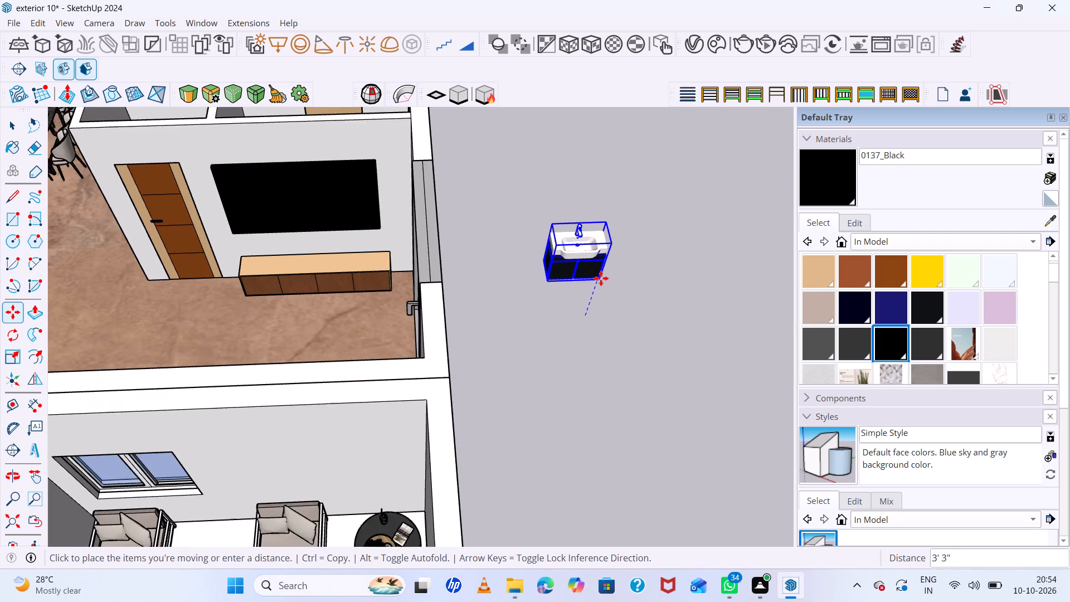
scroll(601, 278, down, 13)
scroll(354, 188, up, 4)
middle_drag(312, 176, 332, 200)
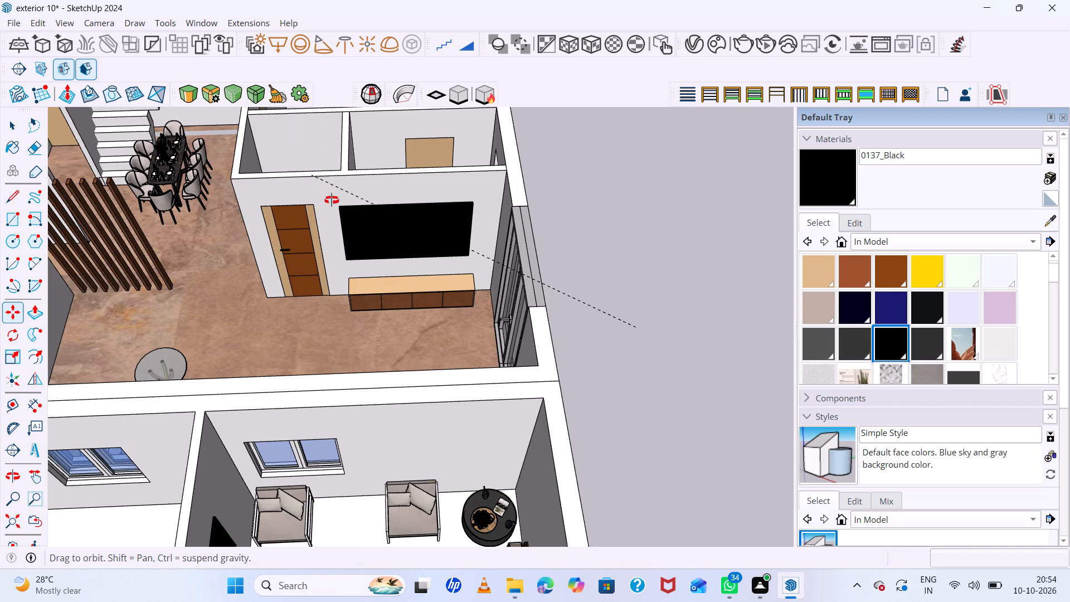
middle_drag(332, 200, 367, 302)
scroll(283, 187, up, 12)
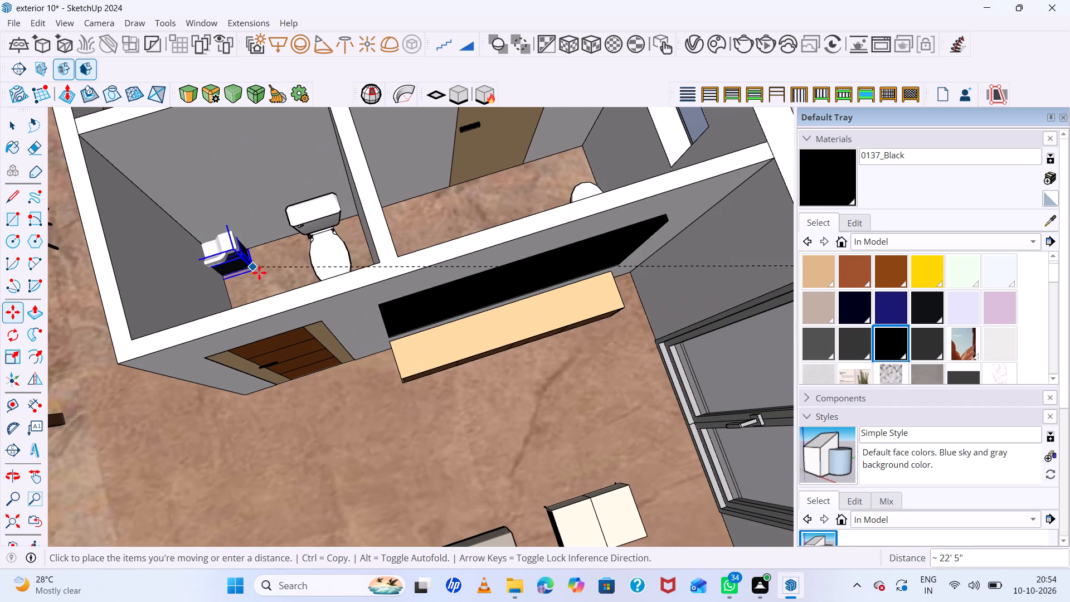
click(295, 268)
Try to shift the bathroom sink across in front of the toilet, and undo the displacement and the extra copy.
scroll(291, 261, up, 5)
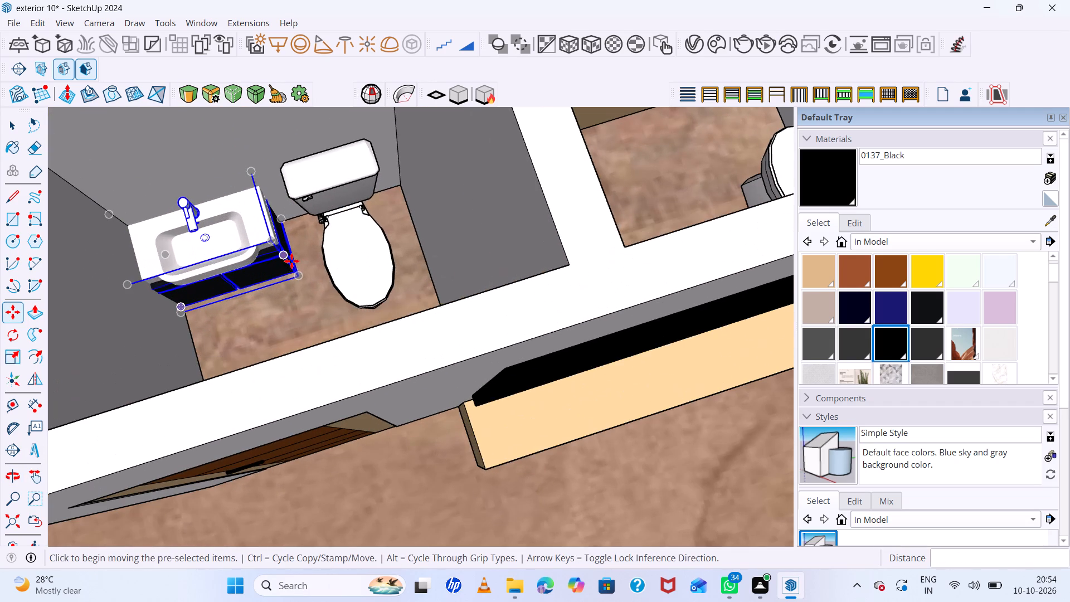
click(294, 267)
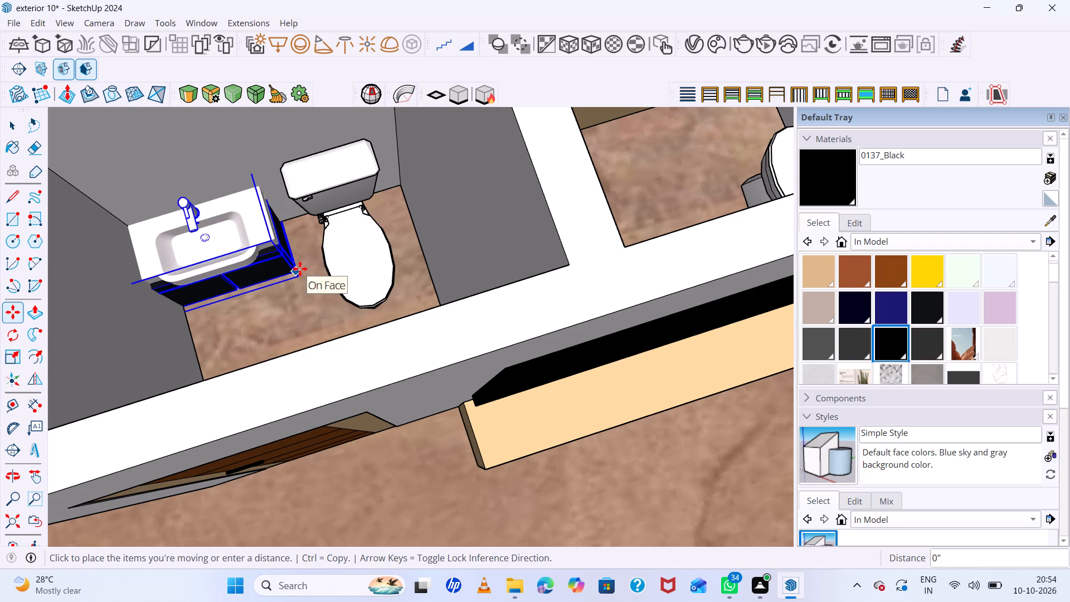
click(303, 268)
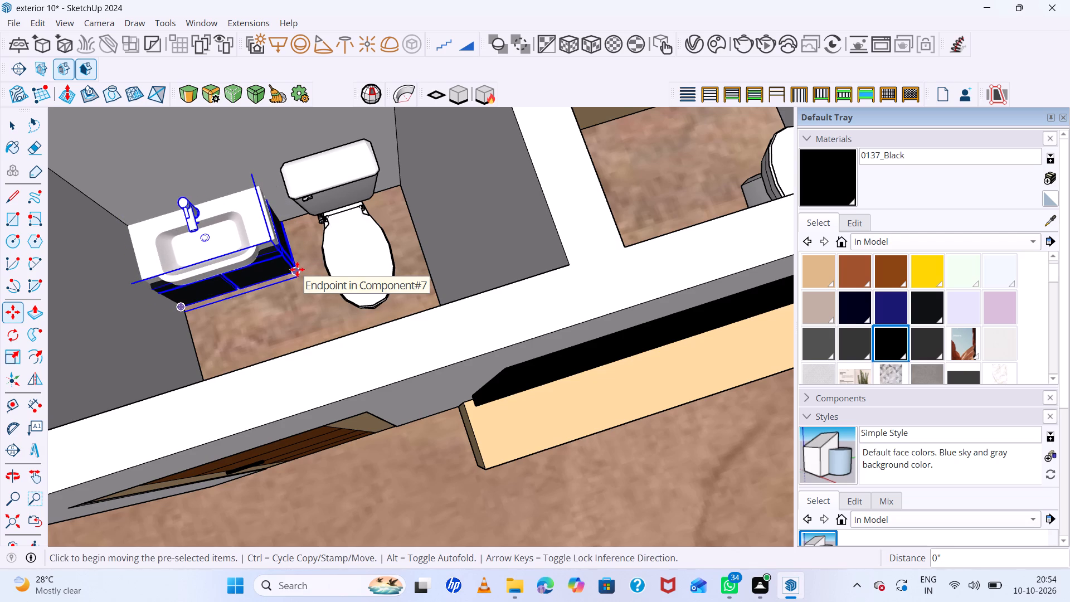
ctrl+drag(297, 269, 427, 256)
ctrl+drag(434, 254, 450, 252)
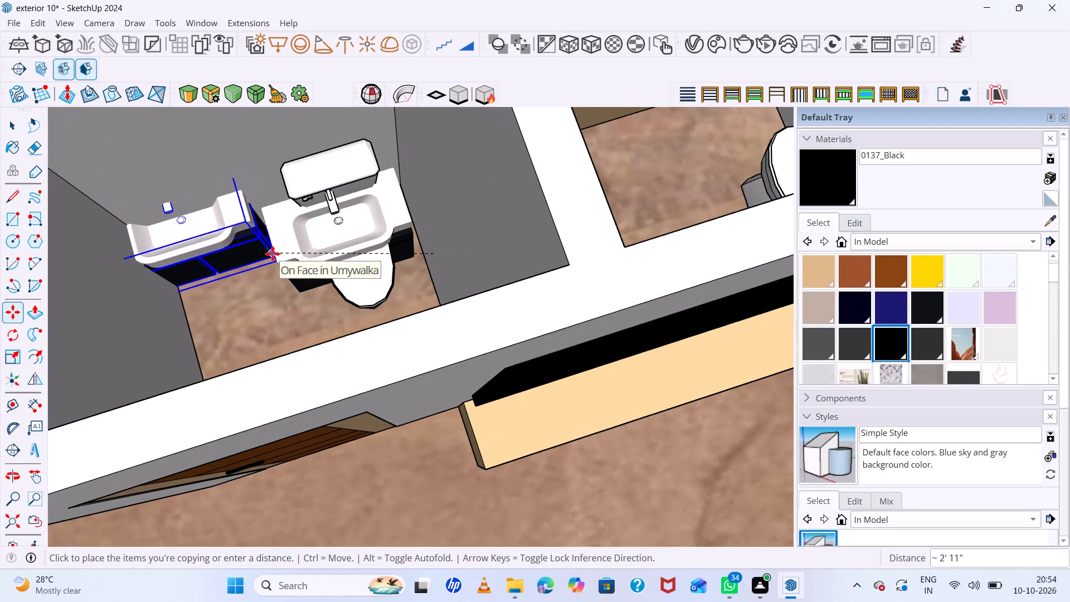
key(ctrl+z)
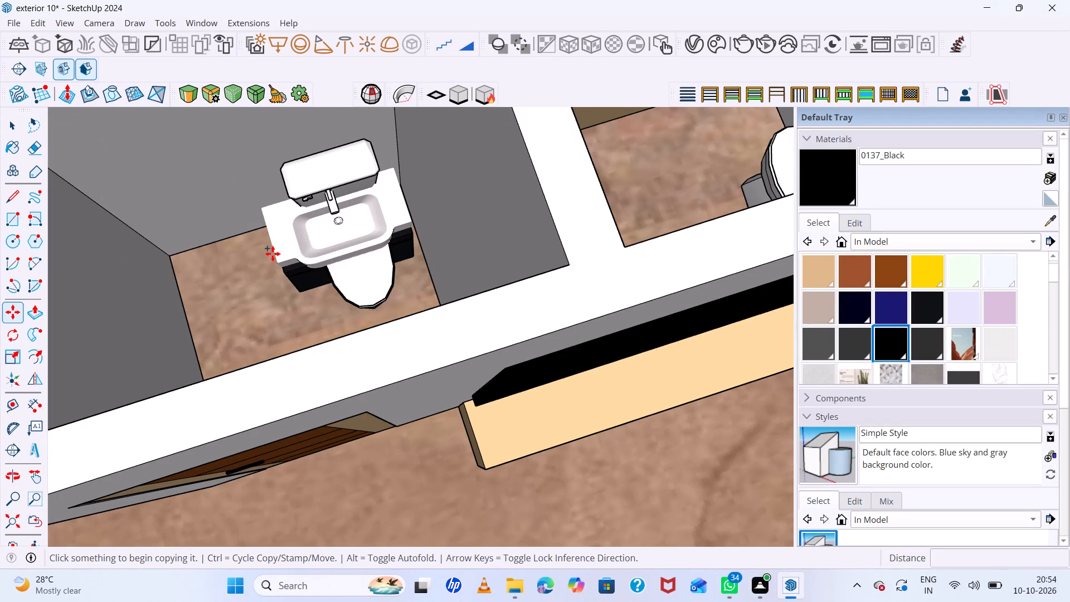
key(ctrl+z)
Copy the bathroom sink about 5' 9" along the green axis into the adjacent toilet room, beyond the partition wall.
click(271, 255)
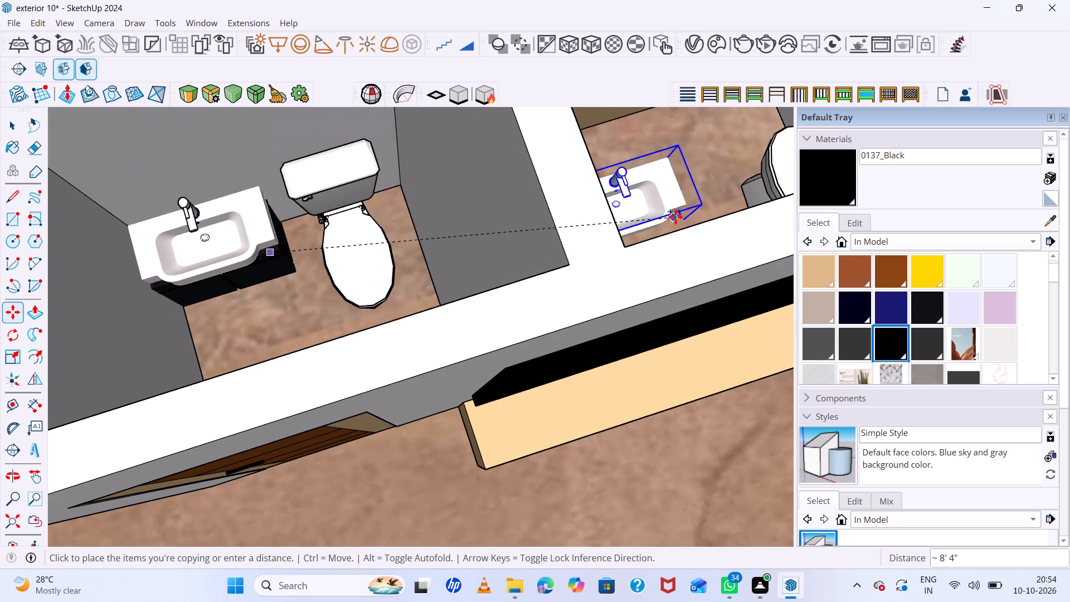
scroll(675, 216, down, 5)
middle_drag(682, 213, 598, 225)
scroll(697, 233, up, 5)
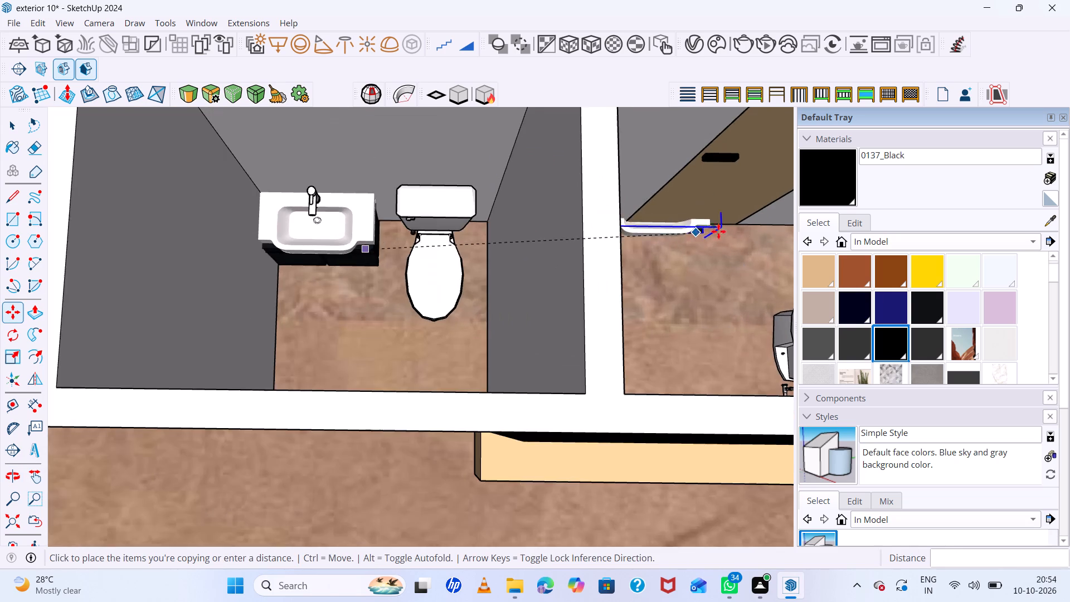
scroll(741, 235, up, 3)
middle_drag(693, 240, 674, 243)
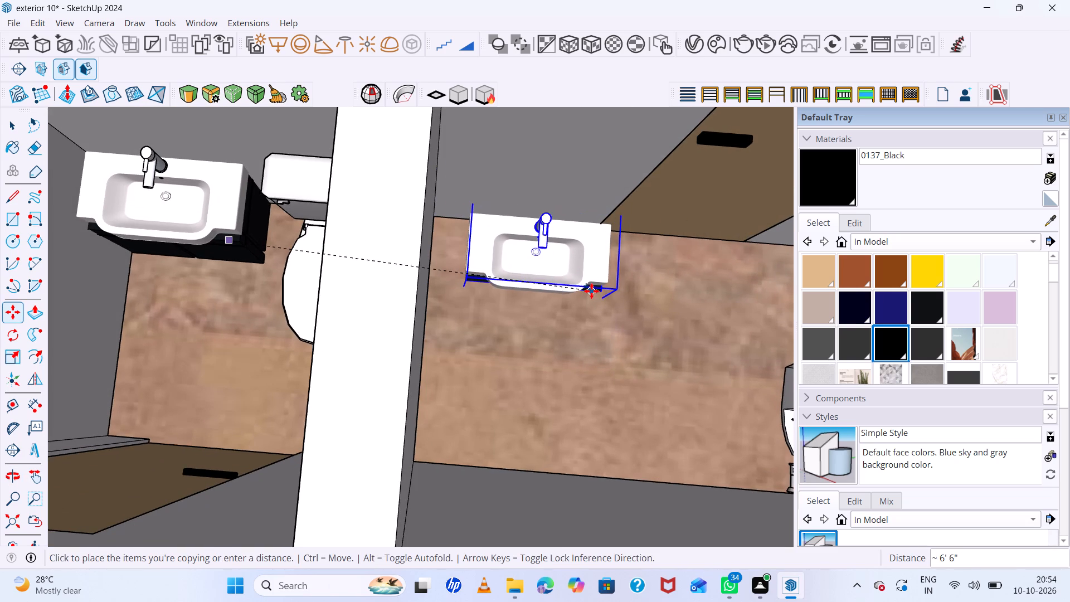
key(Right)
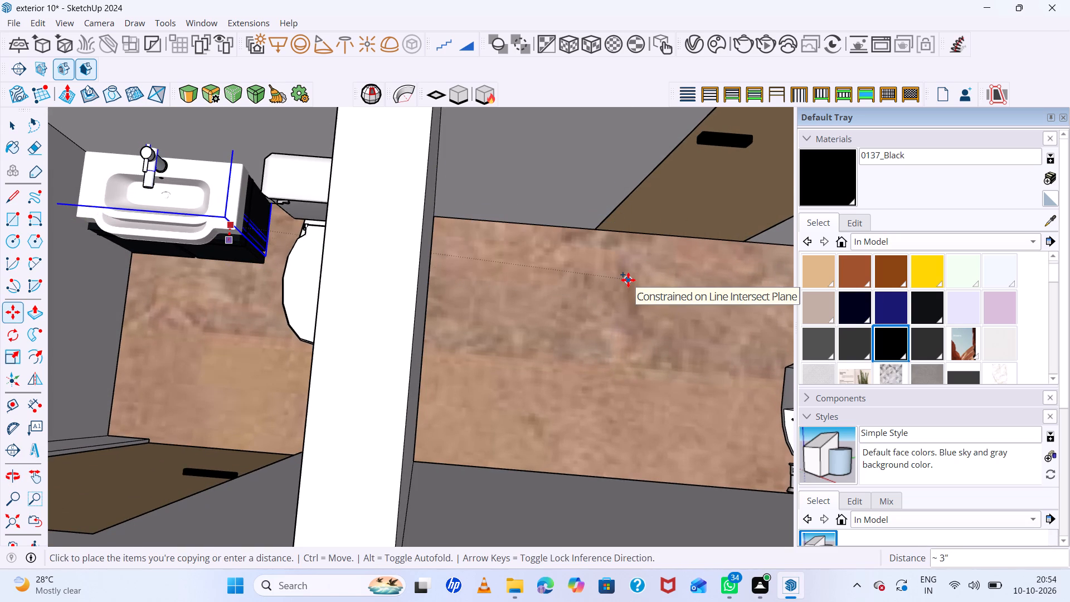
key(Left)
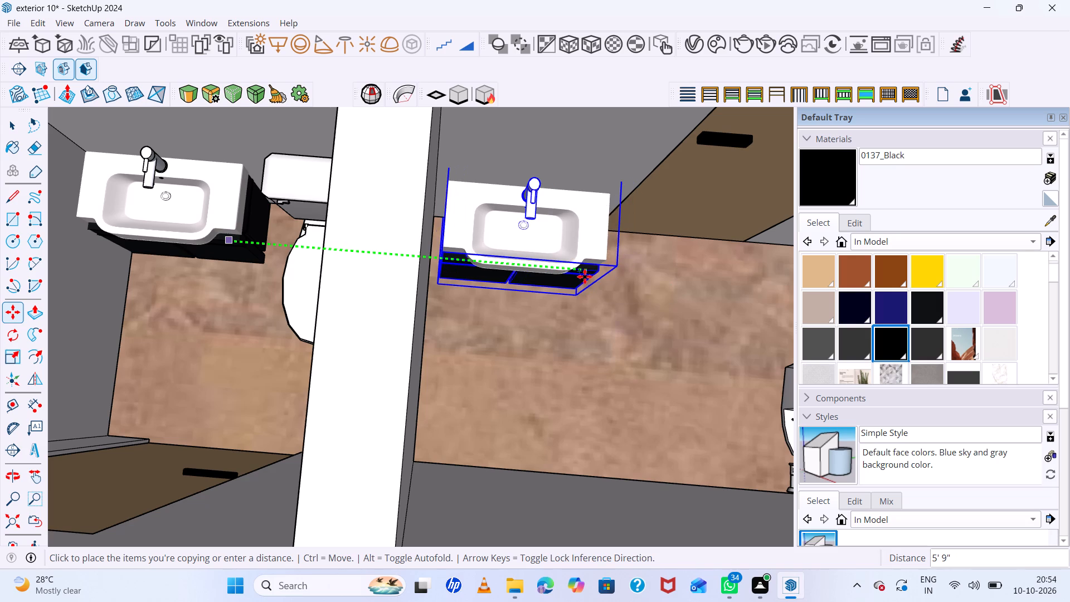
click(585, 276)
scroll(536, 275, down, 15)
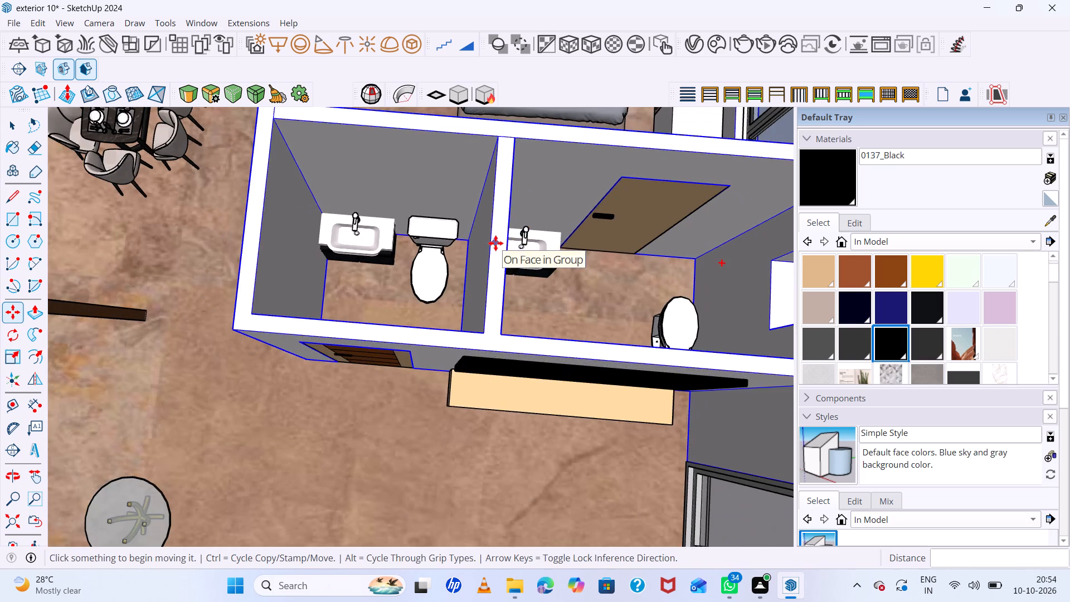
scroll(557, 255, up, 16)
scroll(560, 256, down, 13)
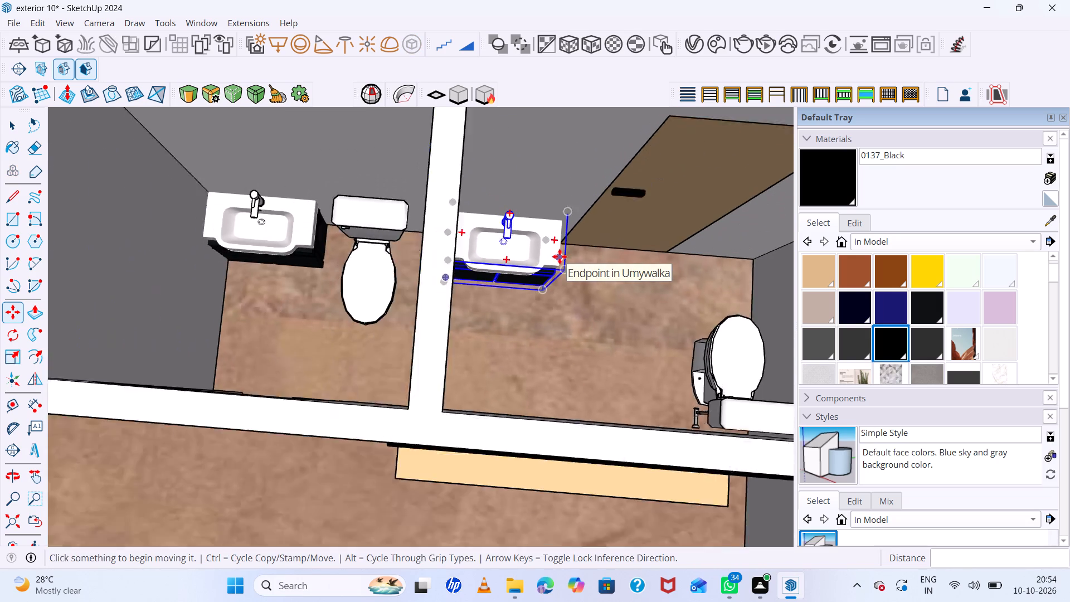
scroll(560, 256, down, 15)
scroll(560, 256, down, 7)
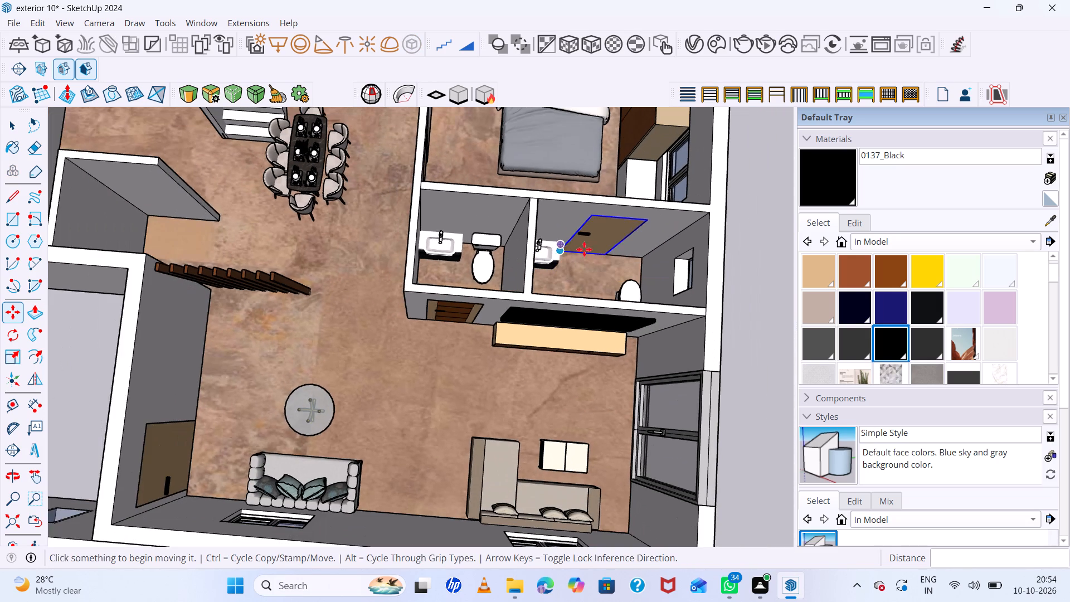
key(space)
click(745, 253)
Examine both toilet rooms with their sinks and the living room's TV wall from several angles.
scroll(745, 253, up, 7)
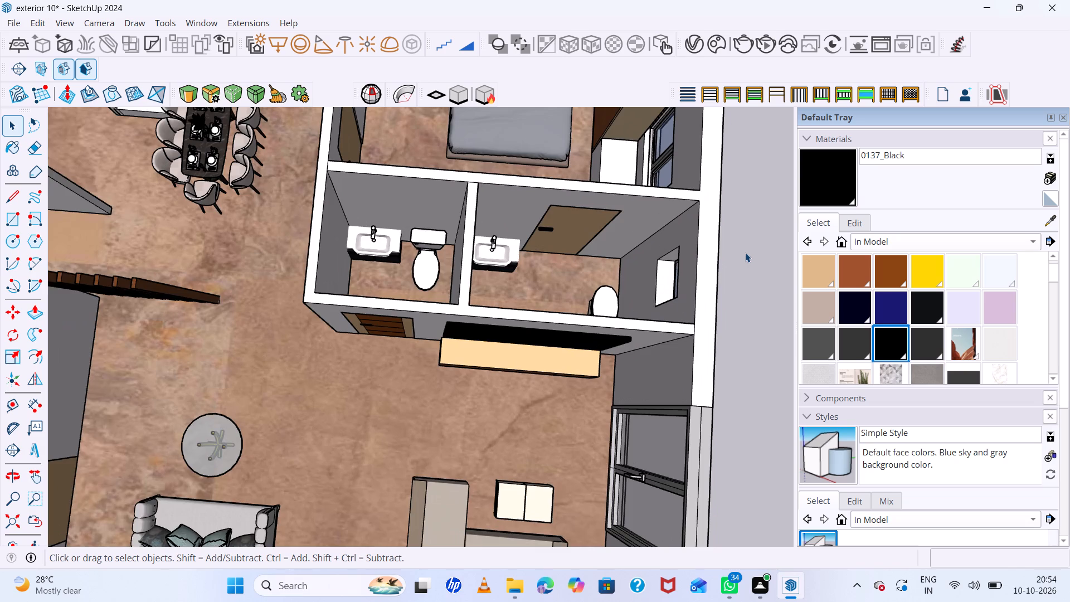
scroll(745, 253, up, 7)
middle_drag(745, 253, 742, 294)
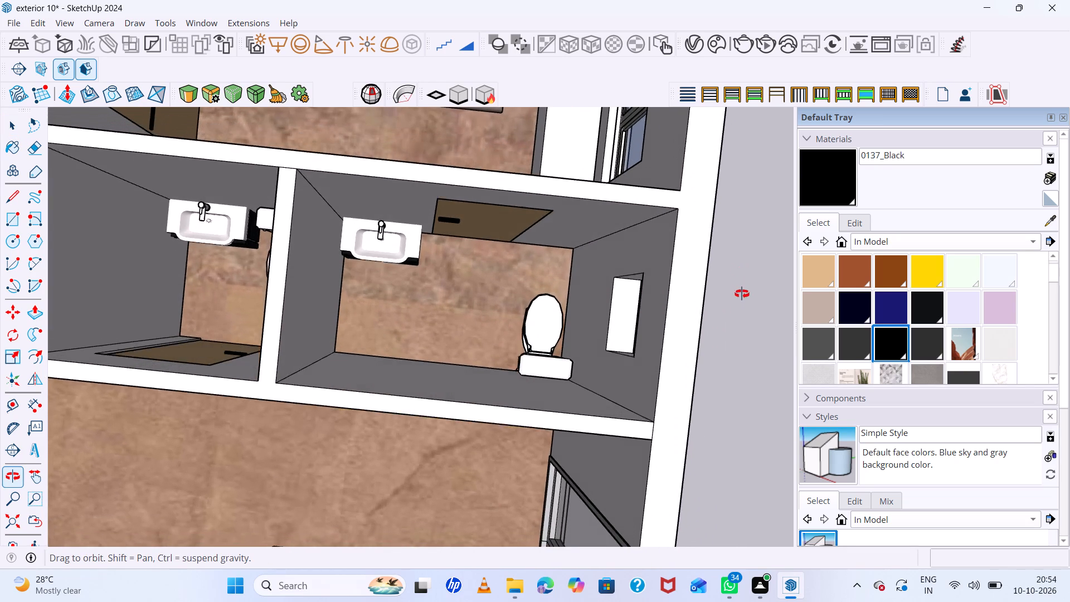
middle_drag(742, 294, 751, 230)
scroll(751, 230, down, 14)
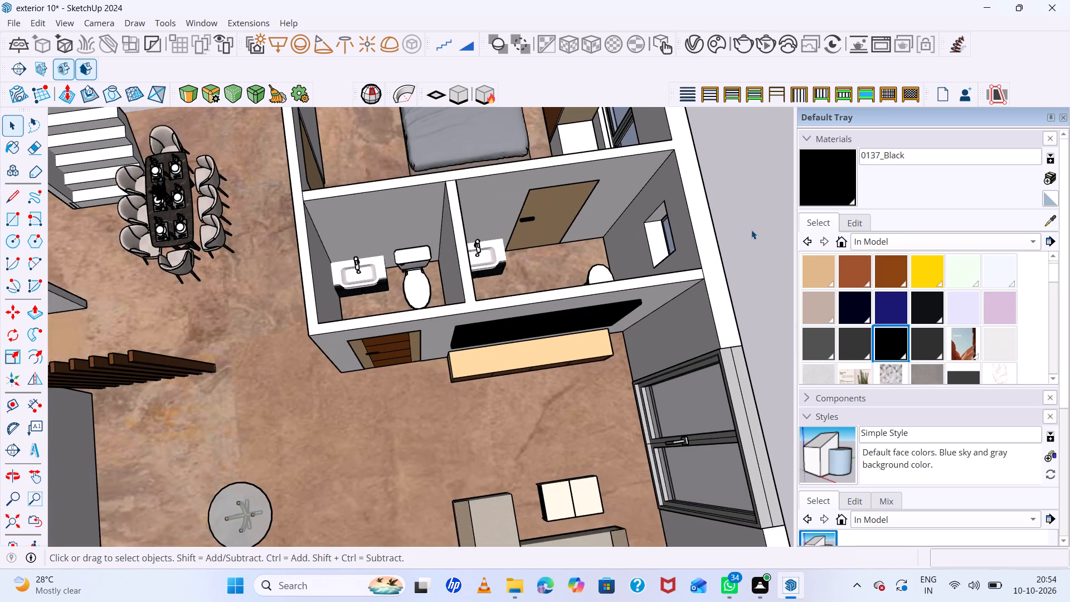
scroll(751, 230, down, 8)
middle_drag(502, 327, 499, 190)
scroll(435, 222, down, 12)
scroll(596, 290, up, 2)
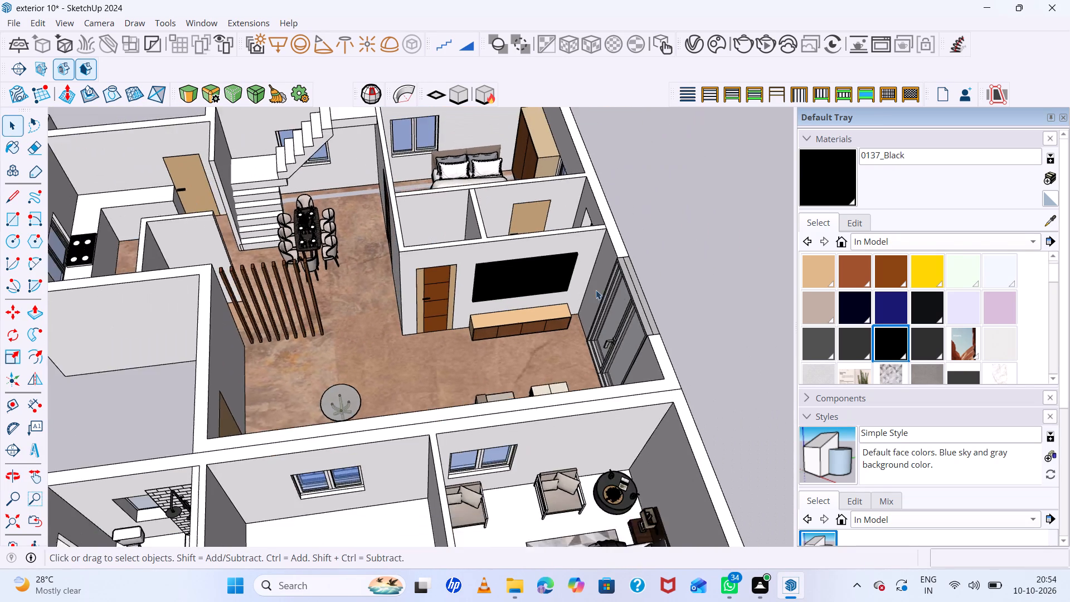
scroll(596, 290, up, 14)
middle_drag(596, 290, 594, 245)
scroll(495, 239, up, 3)
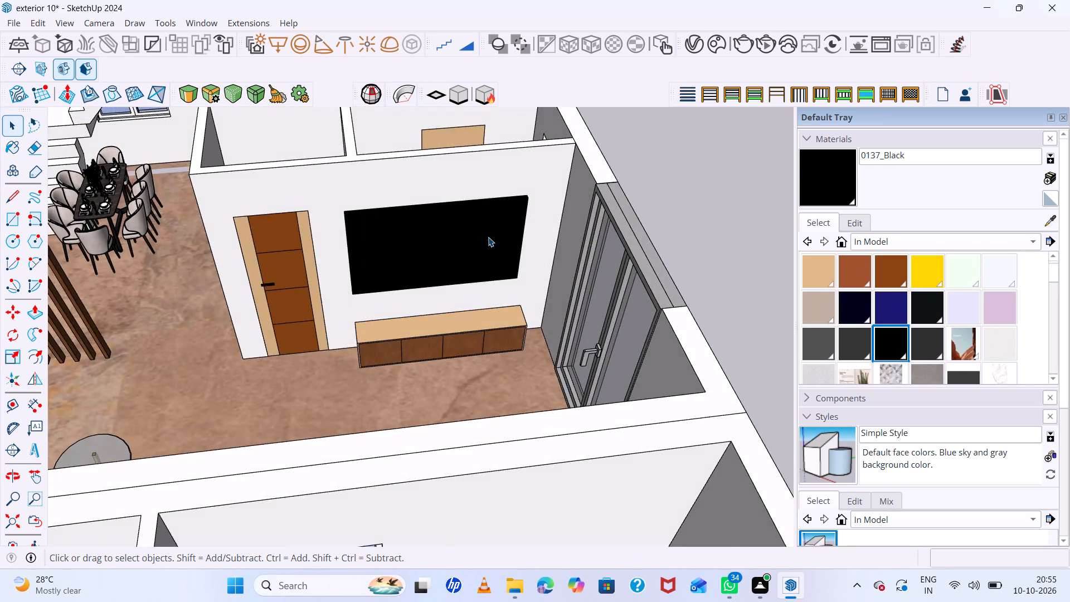
scroll(488, 237, up, 3)
Search the 3D Warehouse for "tv screen".
click(208, 26)
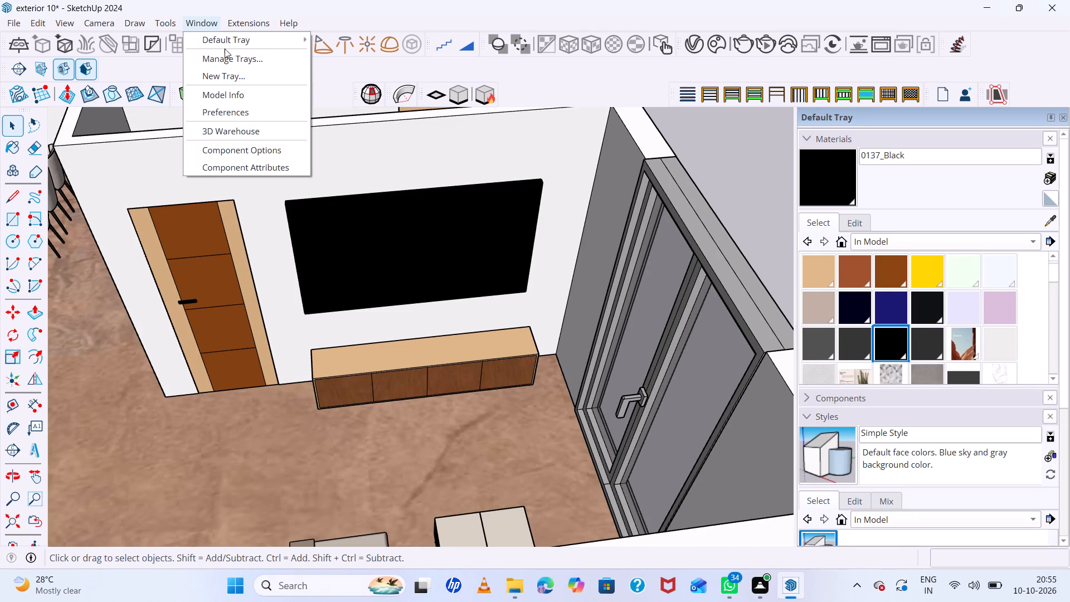
click(264, 137)
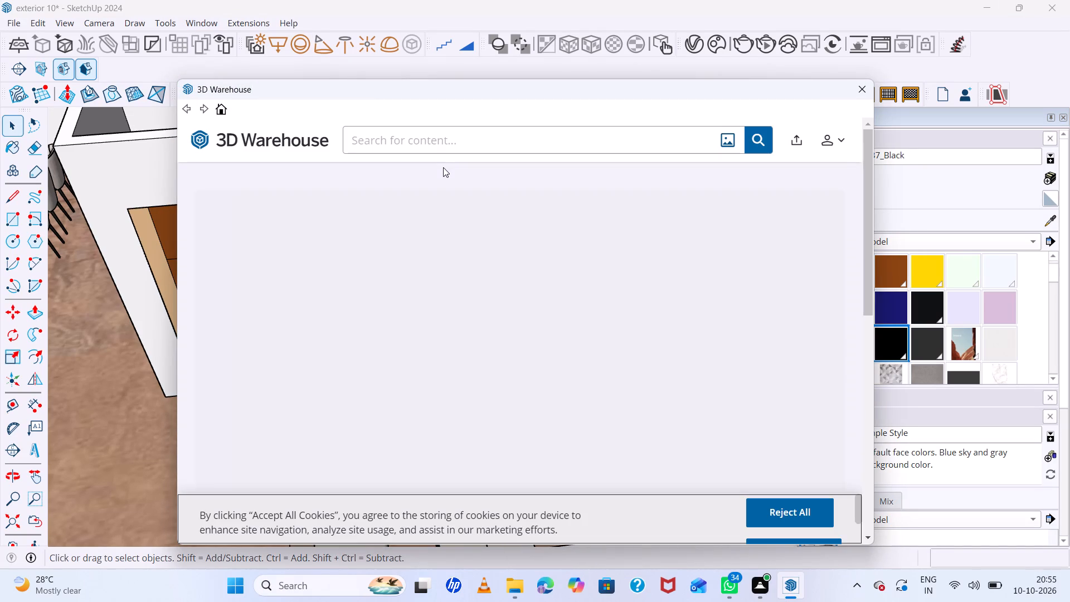
click(483, 128)
key(t)
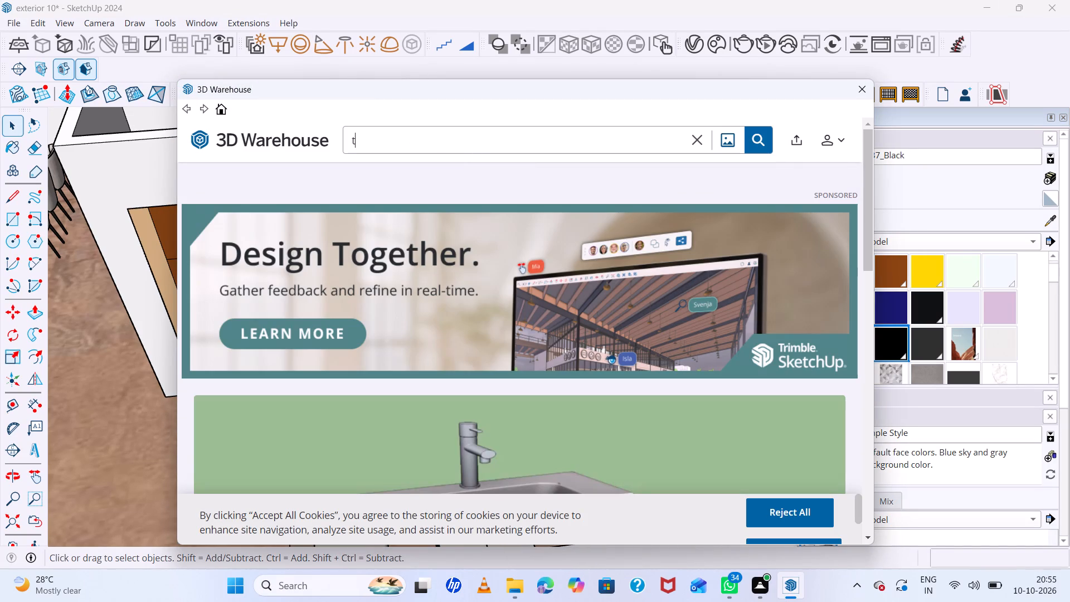
text(v)
key(space)
key(Return)
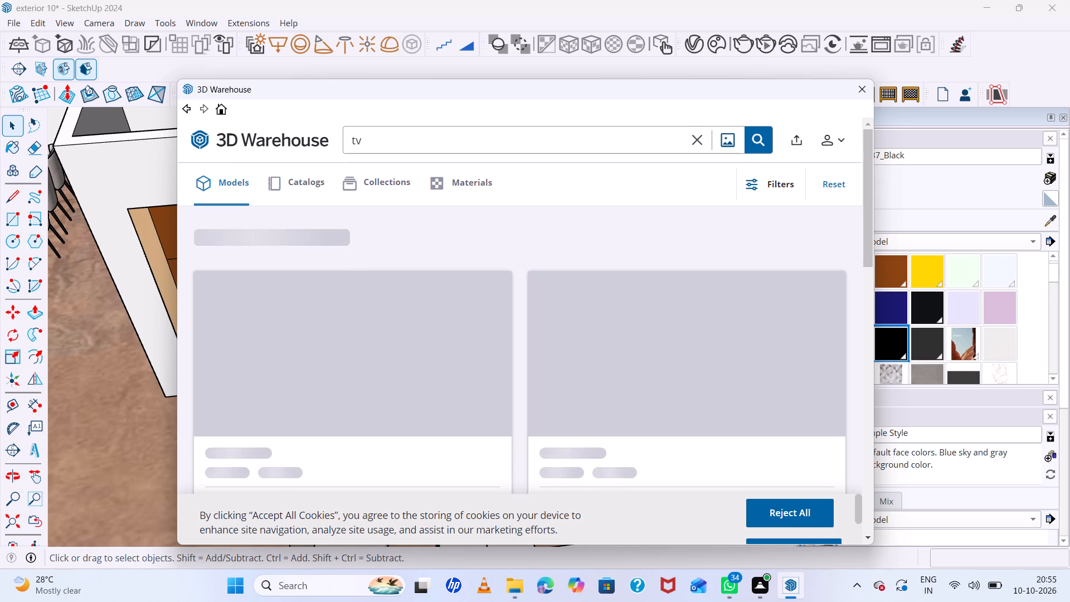
click(471, 136)
key(space)
text(c)
key(BackSpace)
text(screen)
key(Return)
Browse the TV screen search results, comparing the flat-screen models for one suited to the living-room wall.
scroll(634, 369, down, 5)
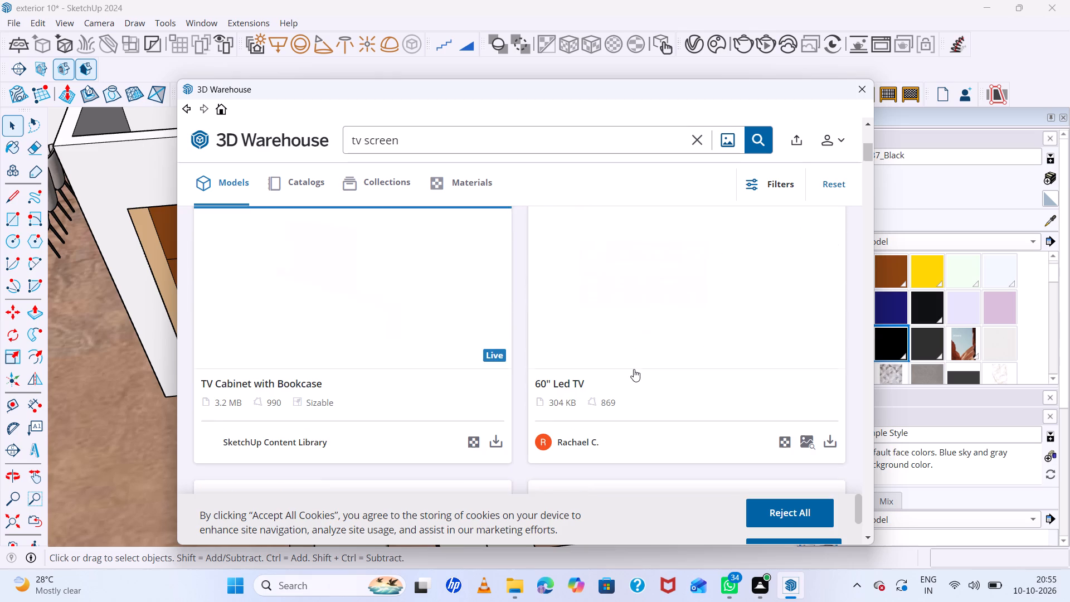
scroll(634, 369, down, 3)
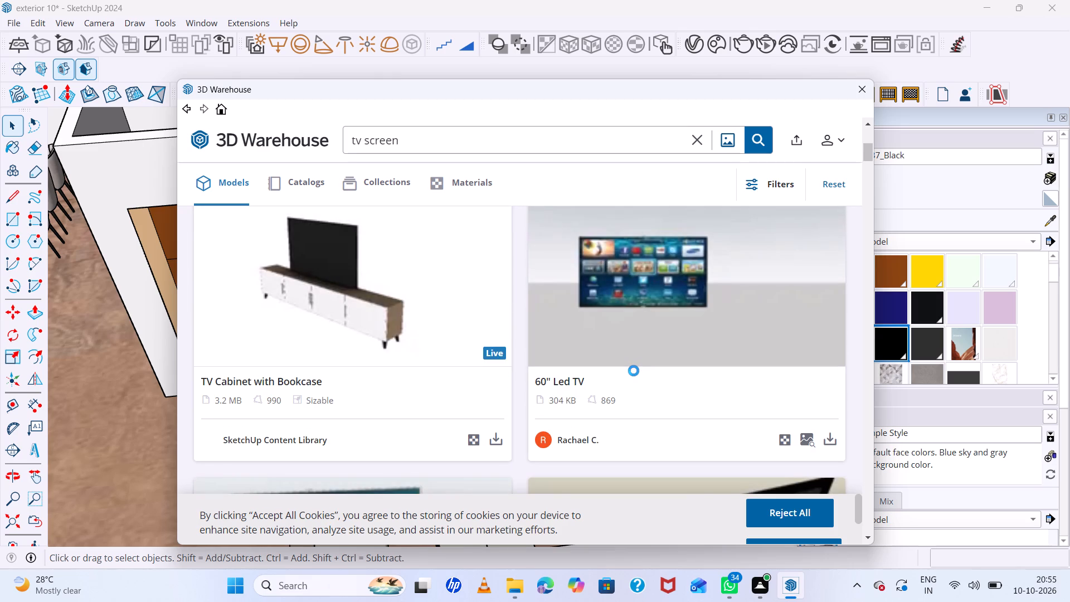
scroll(667, 385, down, 6)
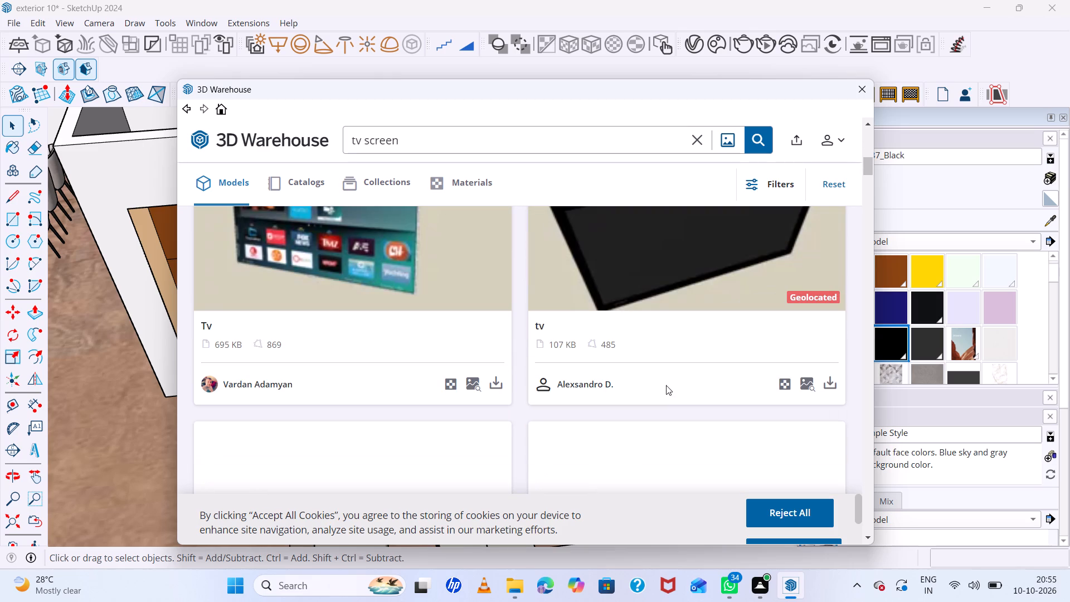
scroll(666, 385, up, 3)
scroll(666, 385, down, 7)
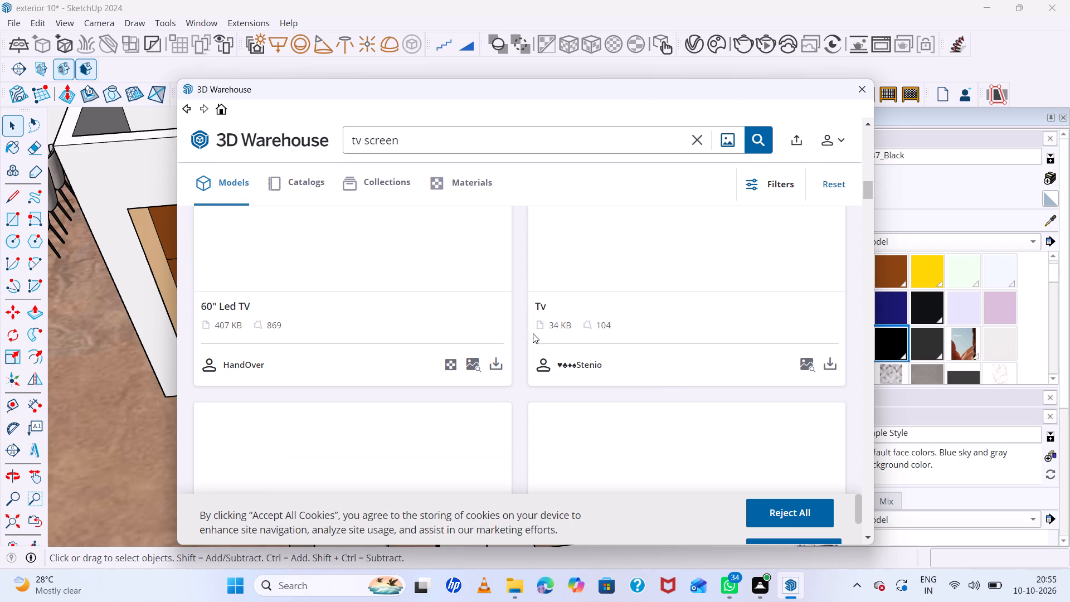
scroll(528, 330, up, 6)
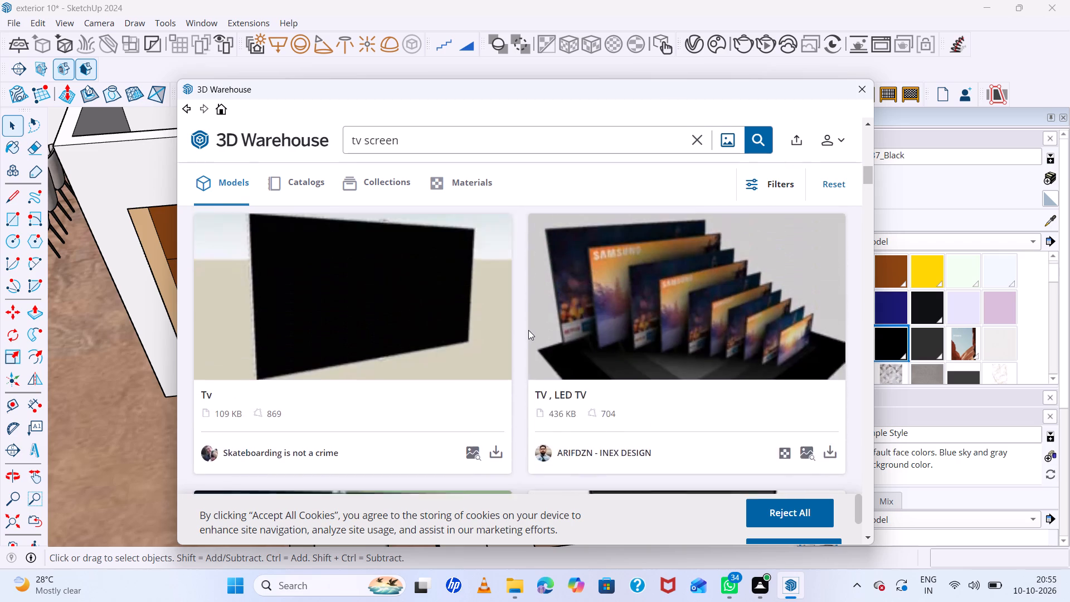
scroll(528, 330, down, 8)
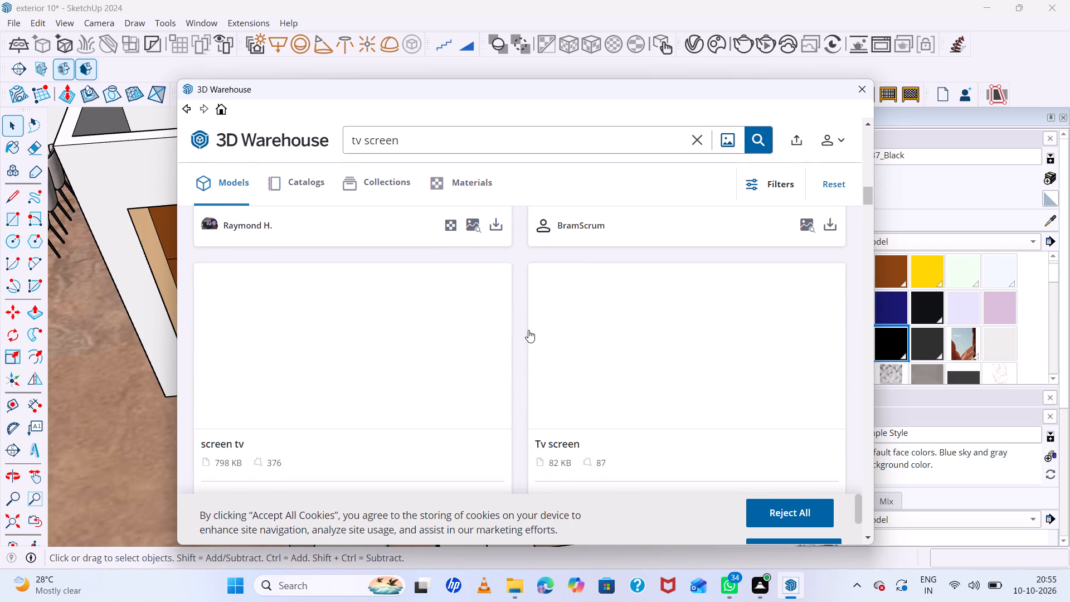
scroll(528, 330, down, 2)
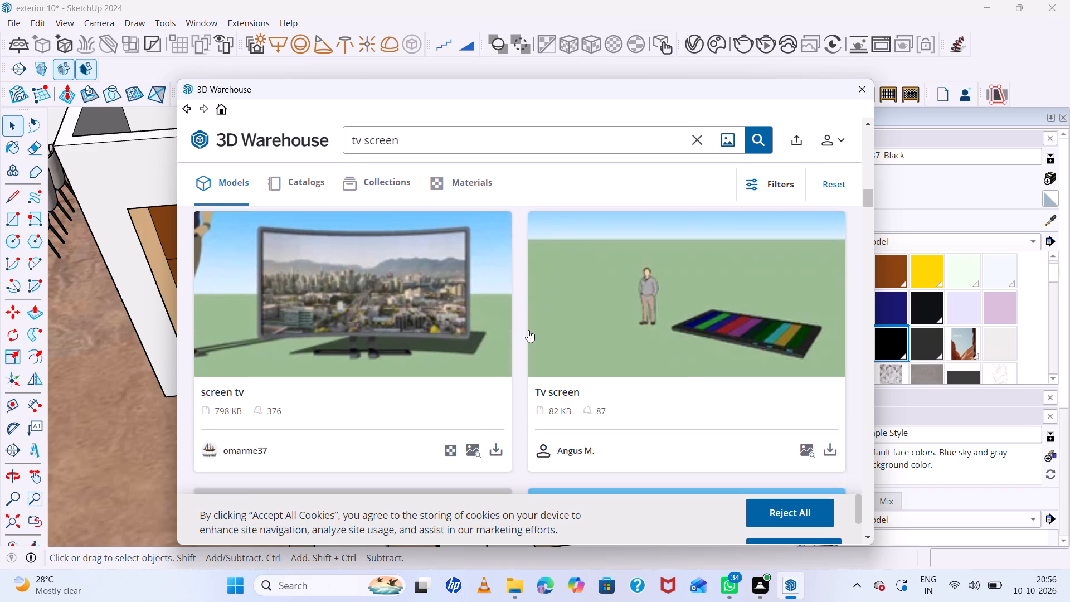
scroll(528, 330, down, 4)
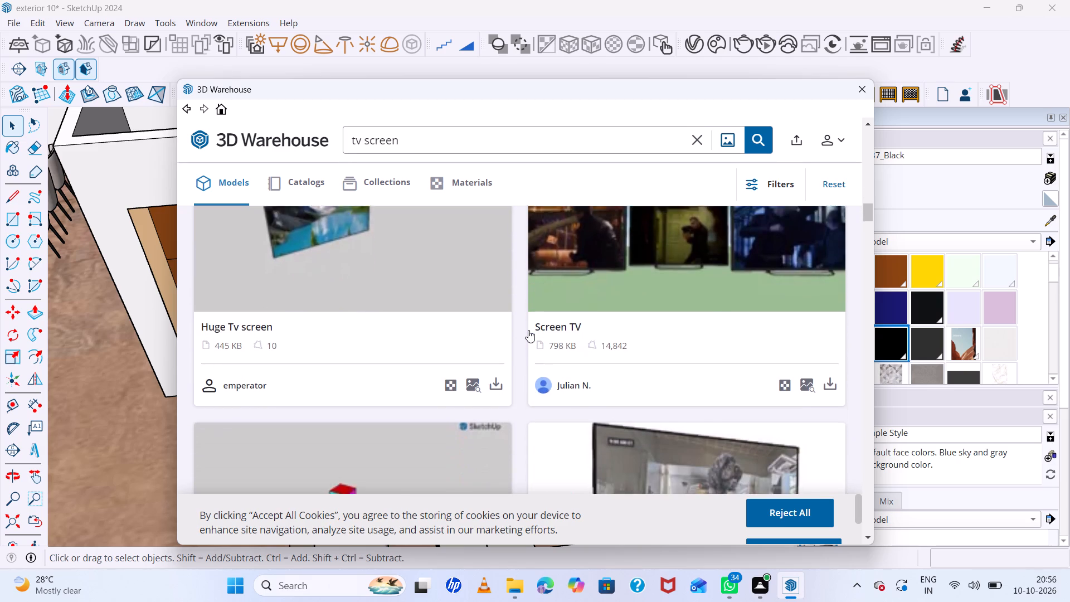
scroll(528, 330, down, 9)
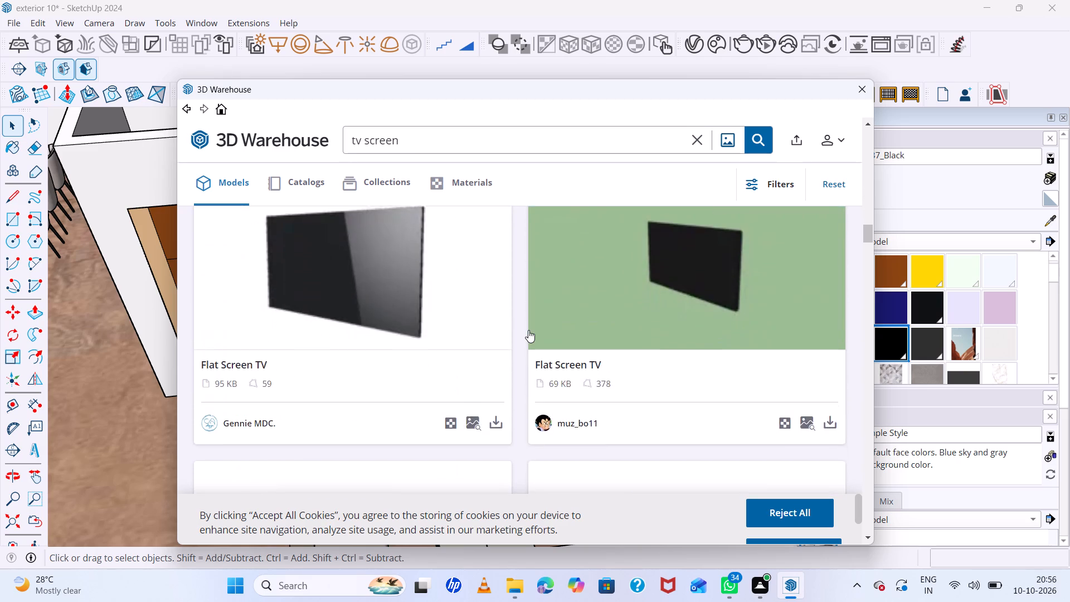
scroll(528, 330, down, 8)
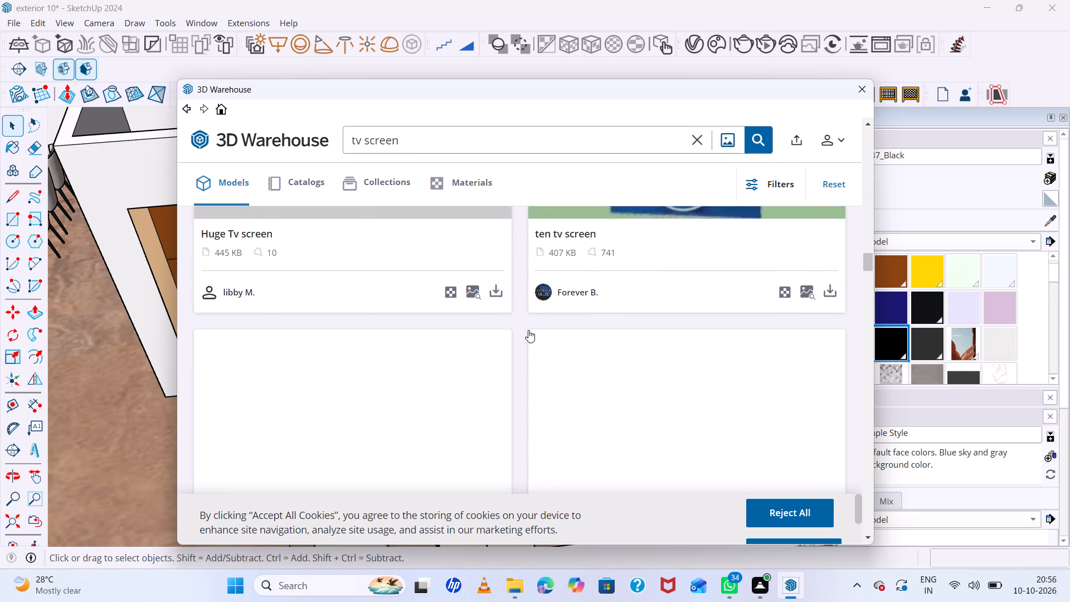
scroll(528, 330, down, 7)
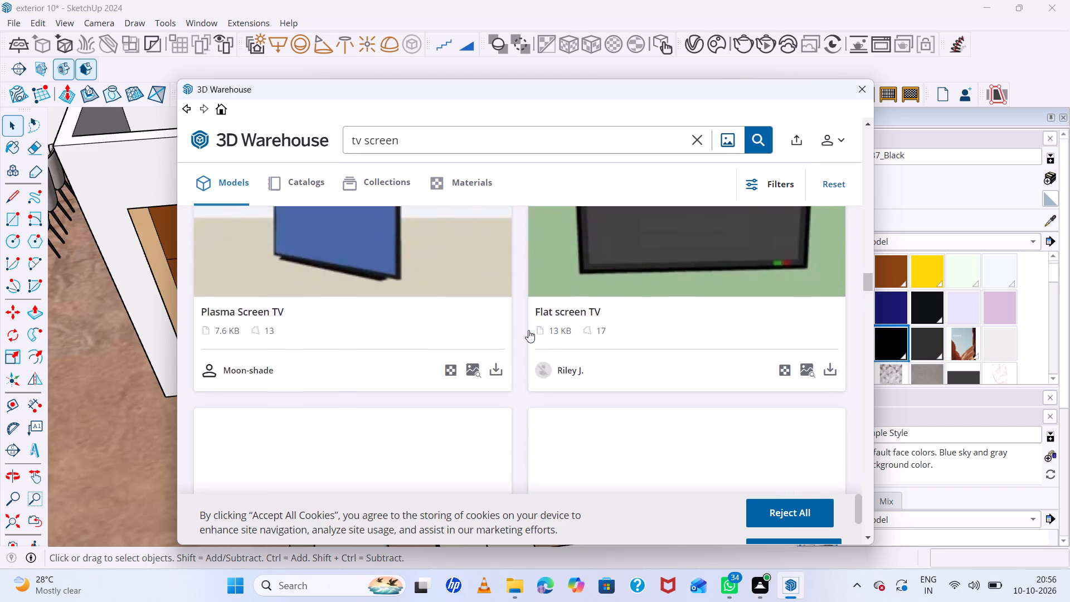
scroll(528, 330, down, 1)
scroll(528, 330, up, 6)
scroll(528, 330, down, 6)
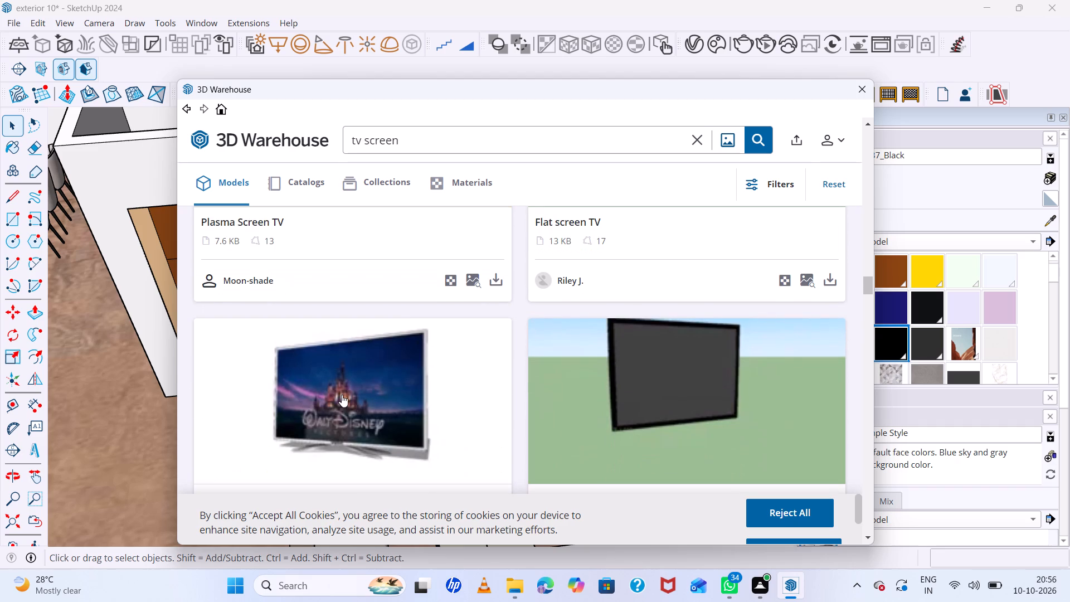
Download the Samsung Flat_screen_TV model with the Walt Disney image into the model and place it outside the house beside the living room.
click(343, 394)
scroll(573, 382, down, 1)
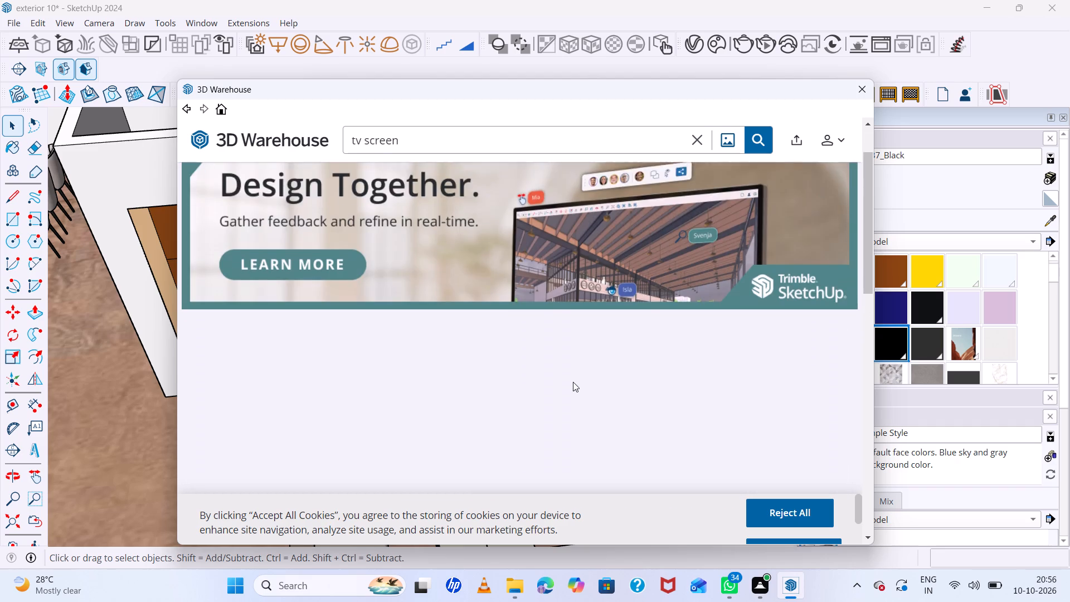
scroll(573, 382, down, 4)
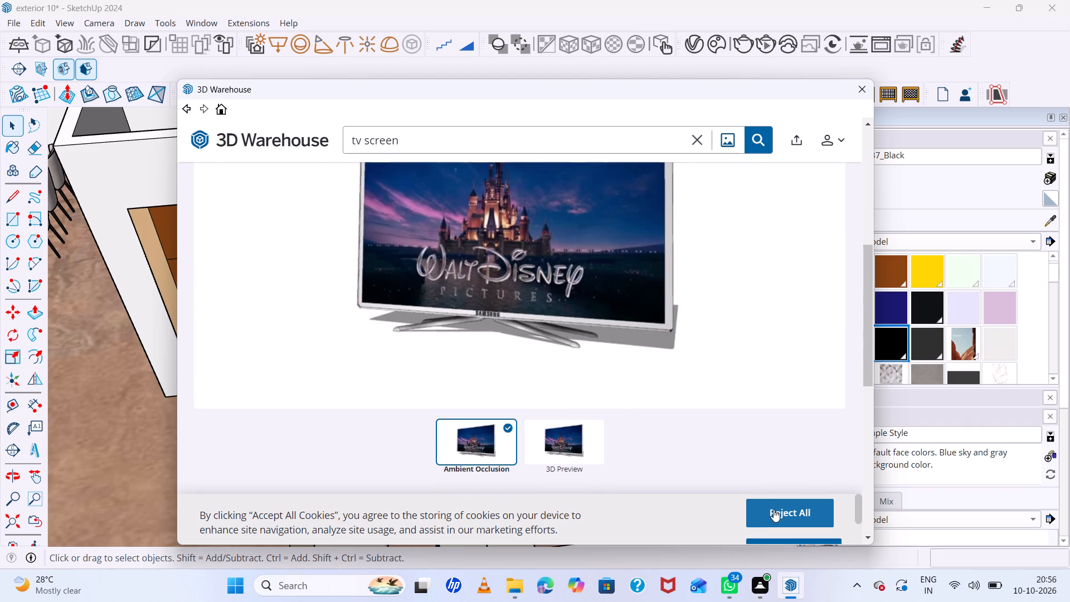
scroll(727, 422, down, 4)
click(747, 292)
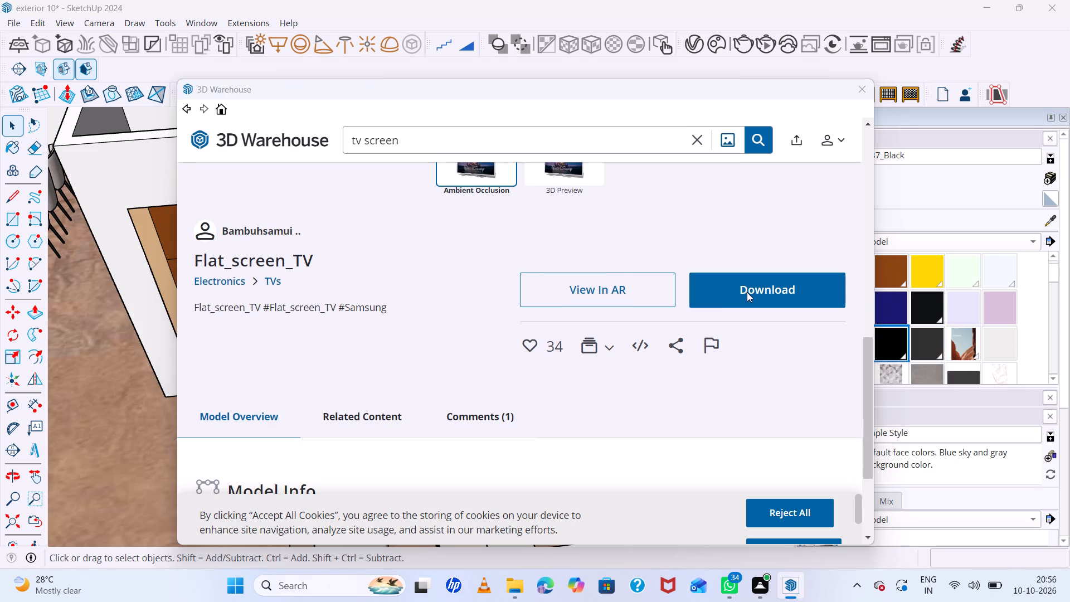
click(492, 329)
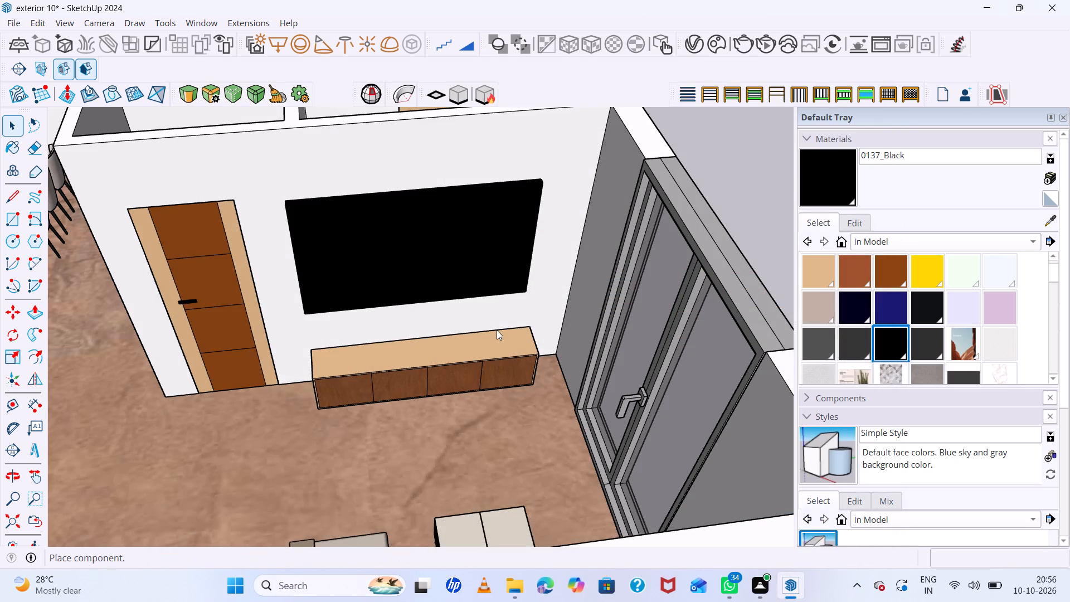
scroll(400, 363, down, 6)
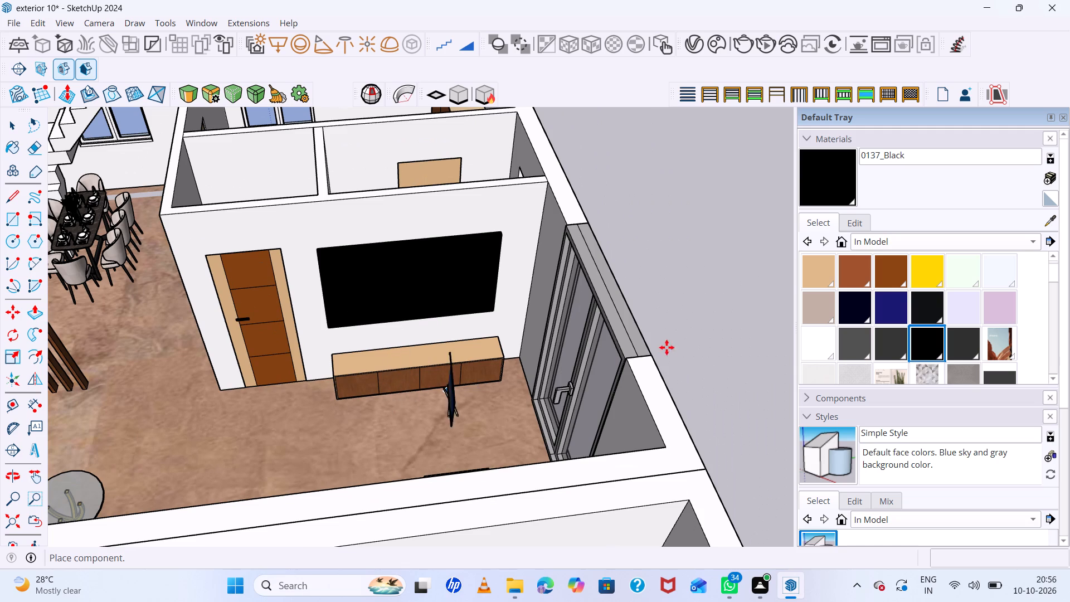
click(690, 330)
Explode the placed TV component and the panel group nested inside it.
scroll(706, 327, up, 5)
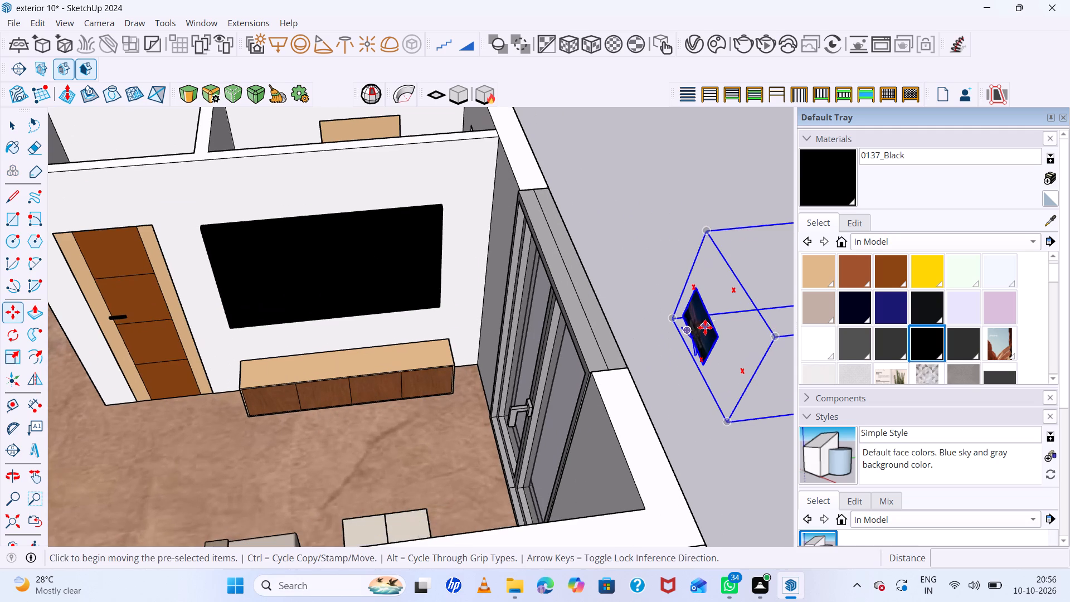
right_click(704, 327)
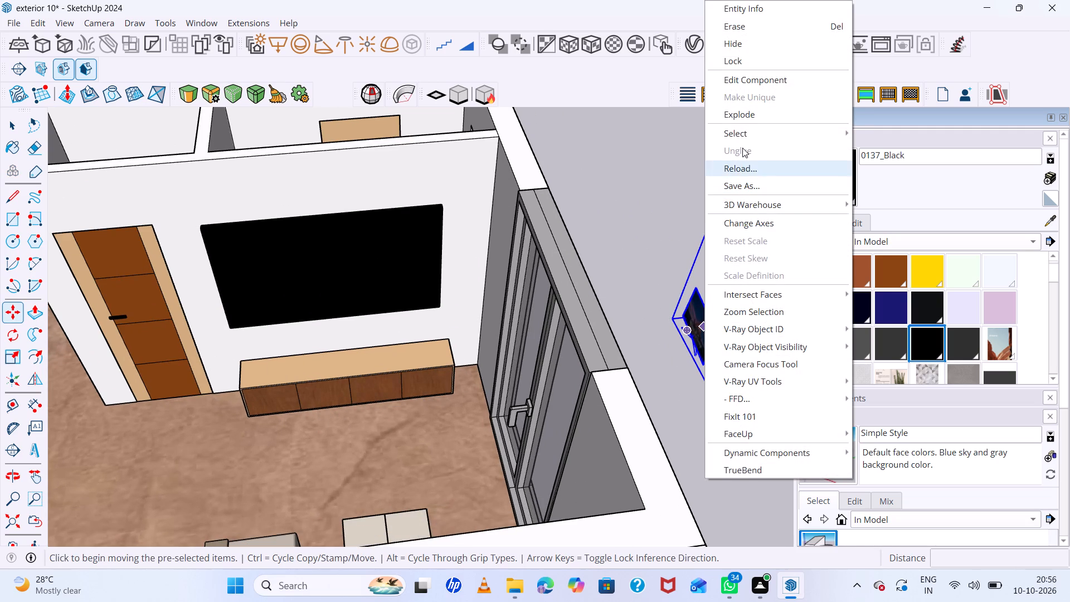
click(752, 114)
scroll(723, 323, up, 5)
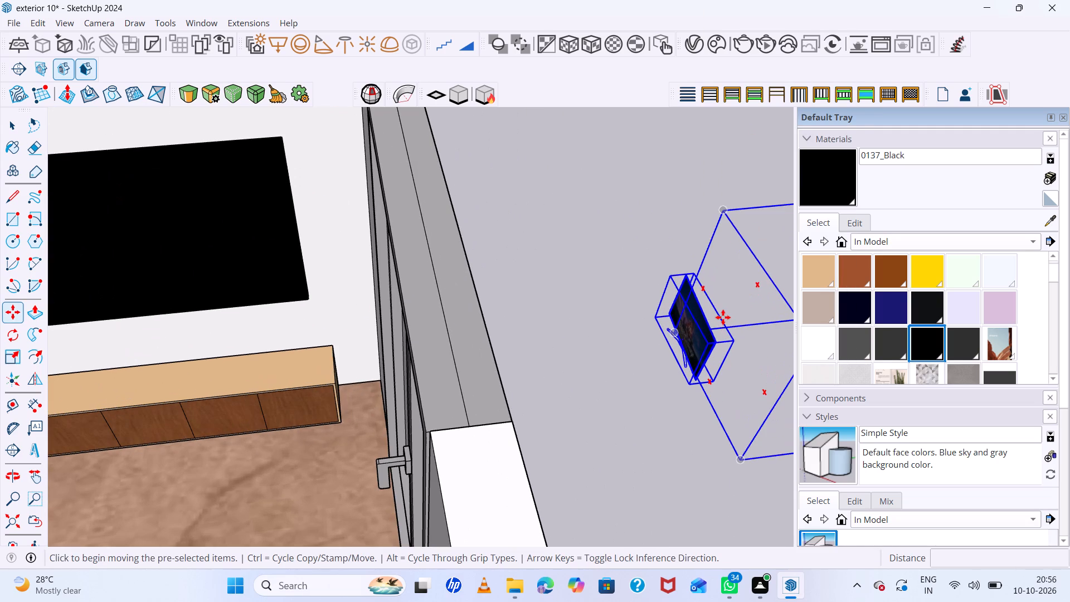
key(space)
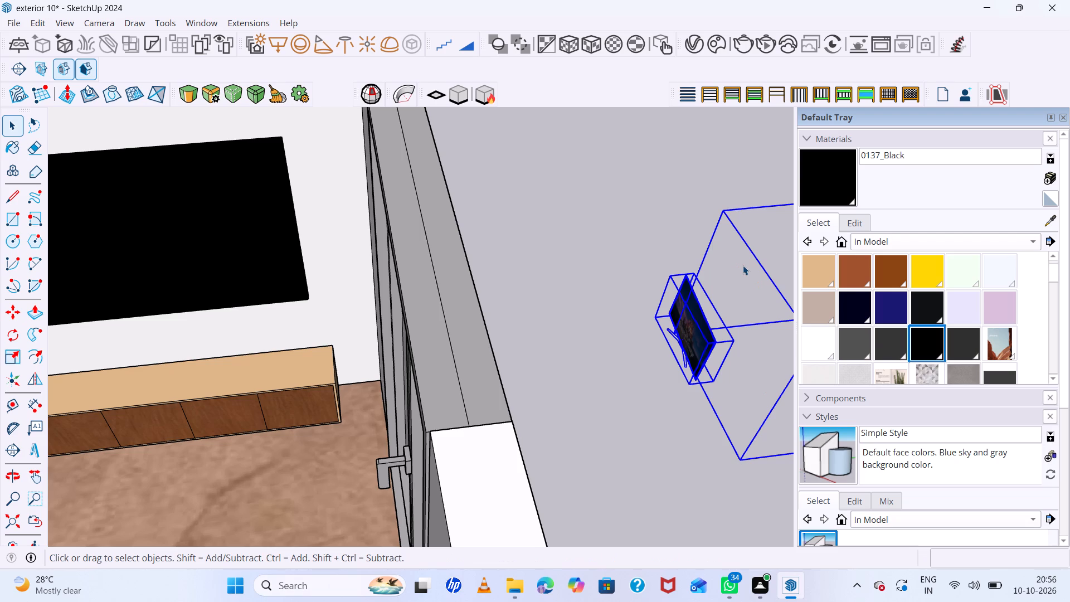
click(729, 226)
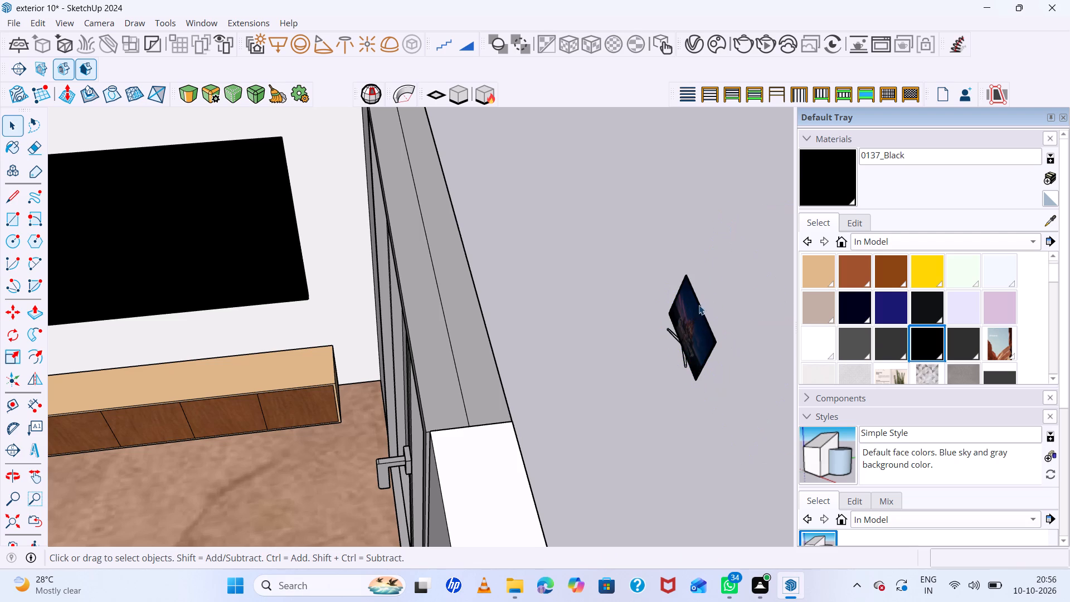
triple_click(692, 319)
scroll(691, 322, up, 11)
right_click(694, 321)
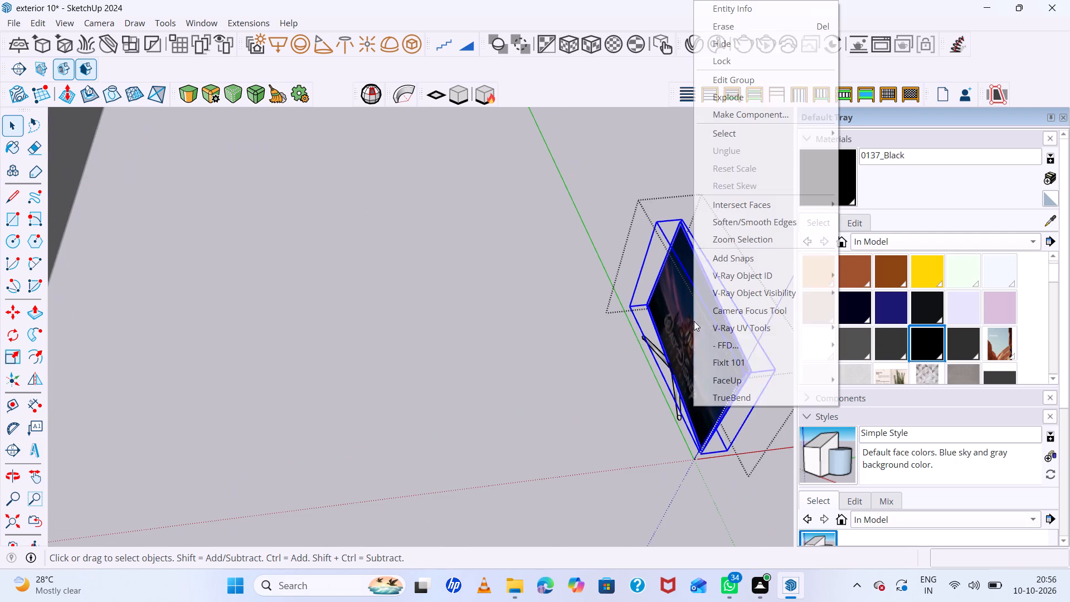
click(718, 102)
Copy the TV's Walt Disney screen face about 18' 2" away from the TV, onto clear ground outside the house.
scroll(726, 343, up, 3)
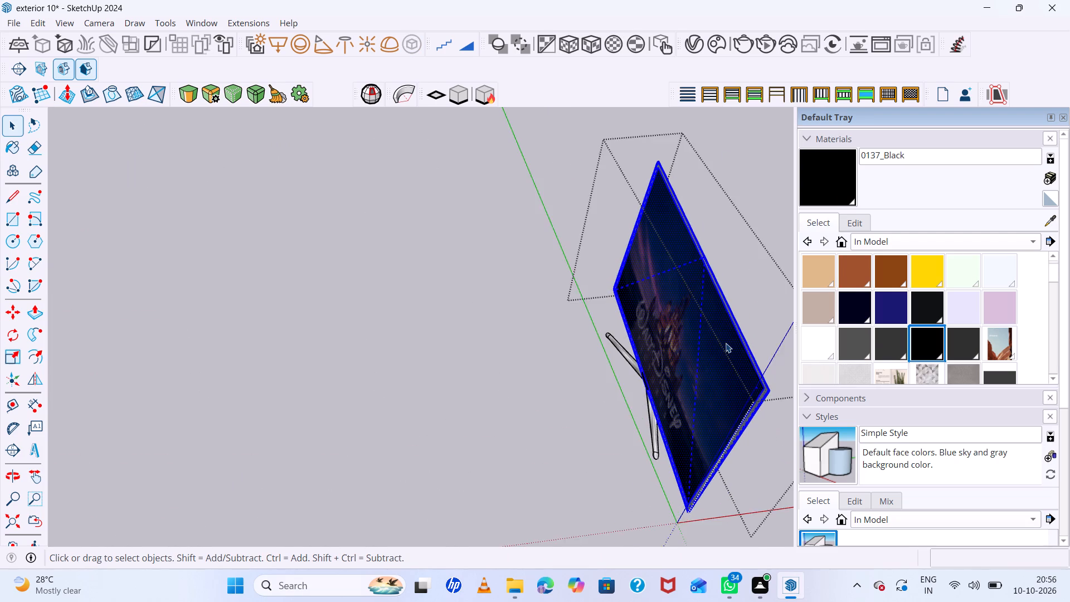
scroll(726, 343, up, 8)
click(725, 342)
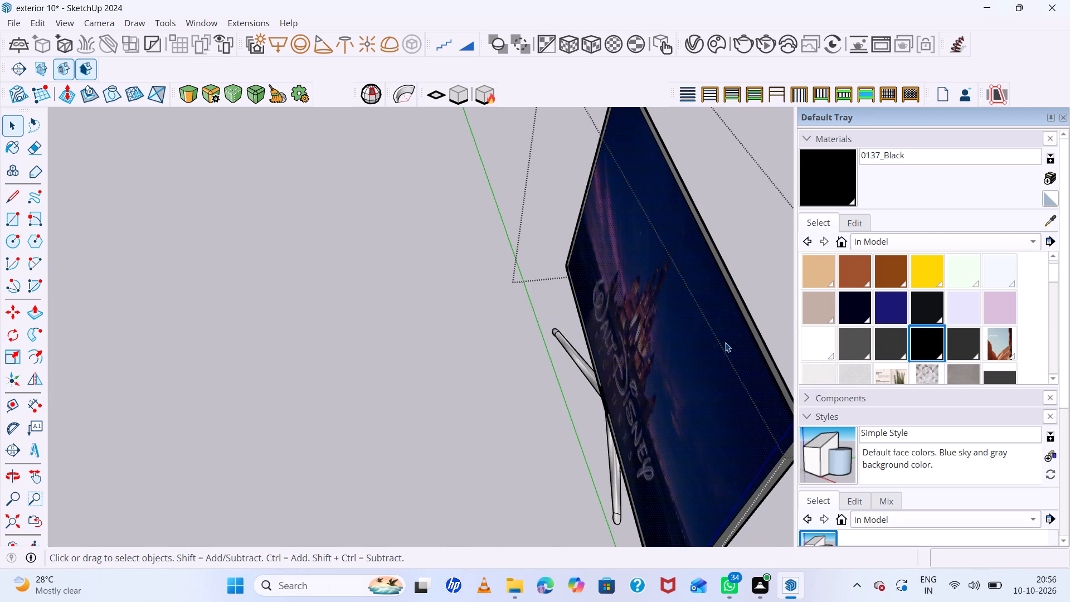
key(m)
click(751, 339)
scroll(475, 349, down, 6)
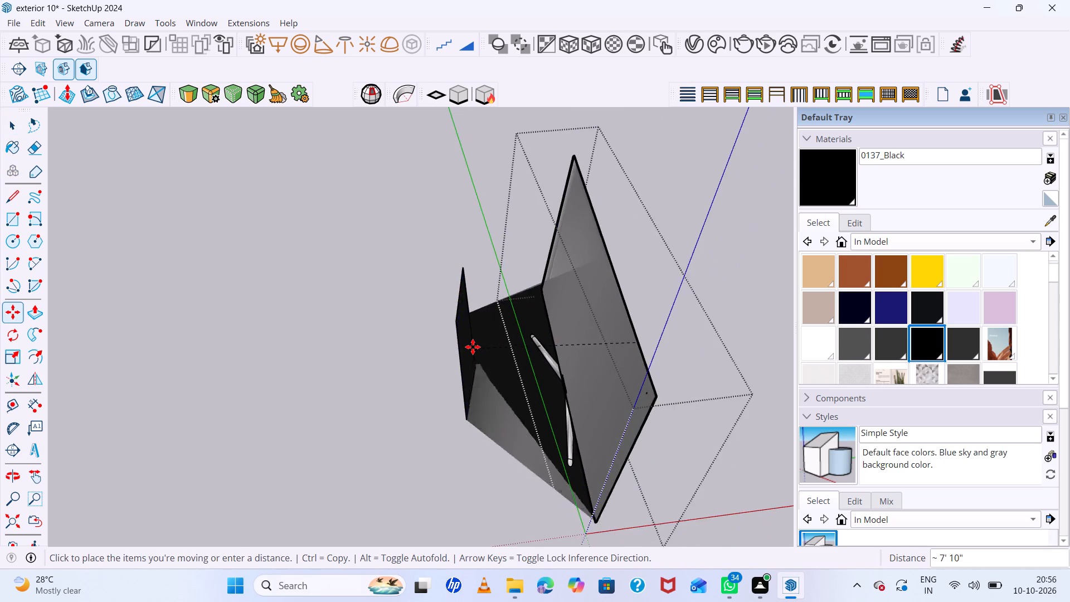
scroll(473, 346, down, 5)
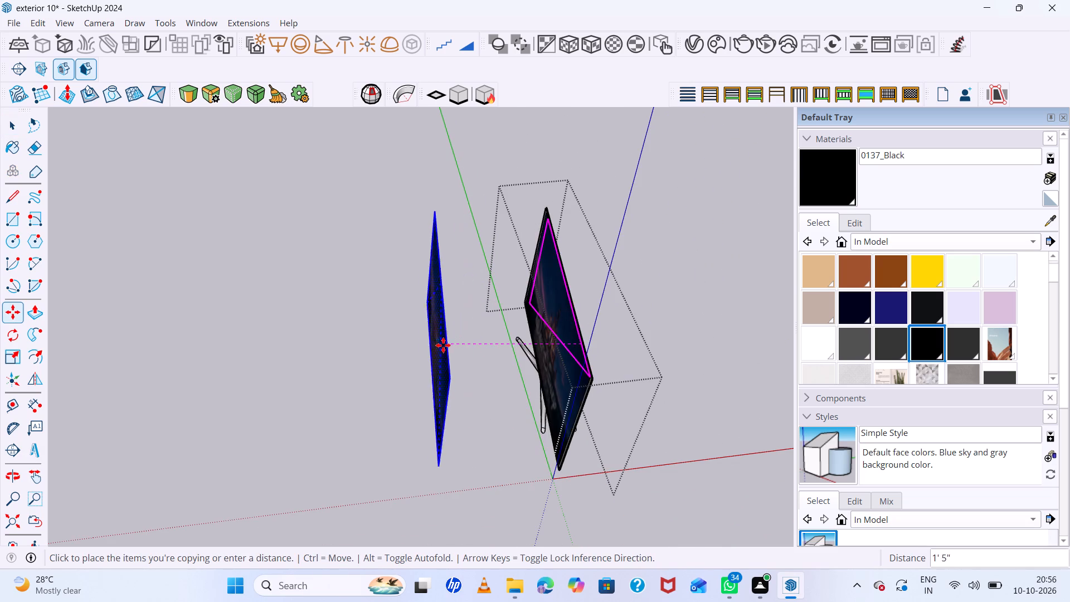
scroll(423, 346, down, 6)
middle_drag(422, 346, 609, 287)
scroll(609, 287, up, 1)
scroll(609, 287, down, 10)
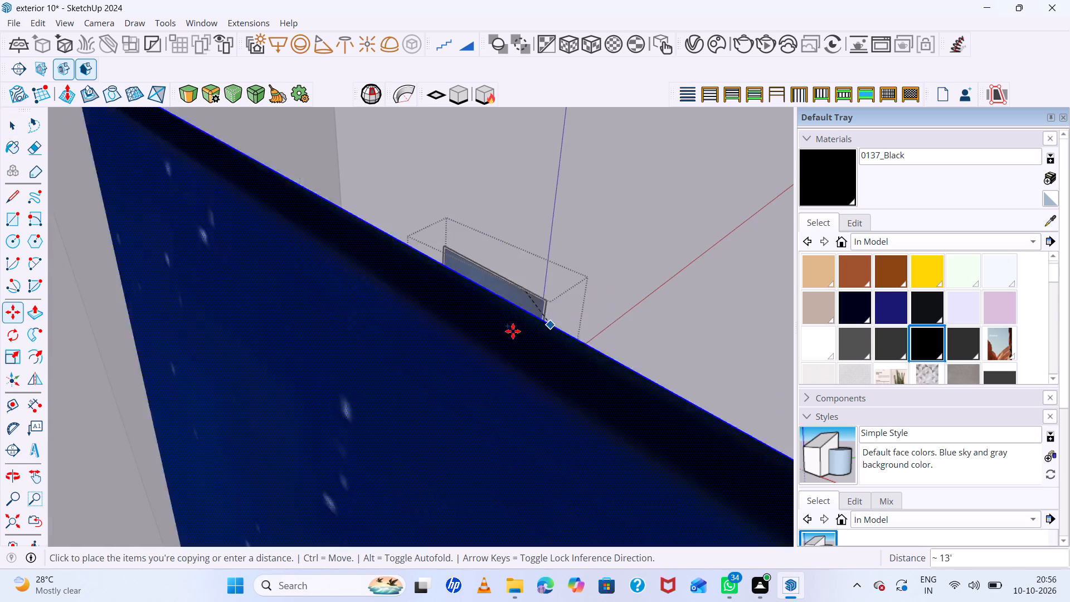
scroll(513, 331, down, 20)
scroll(513, 331, down, 11)
scroll(364, 280, down, 5)
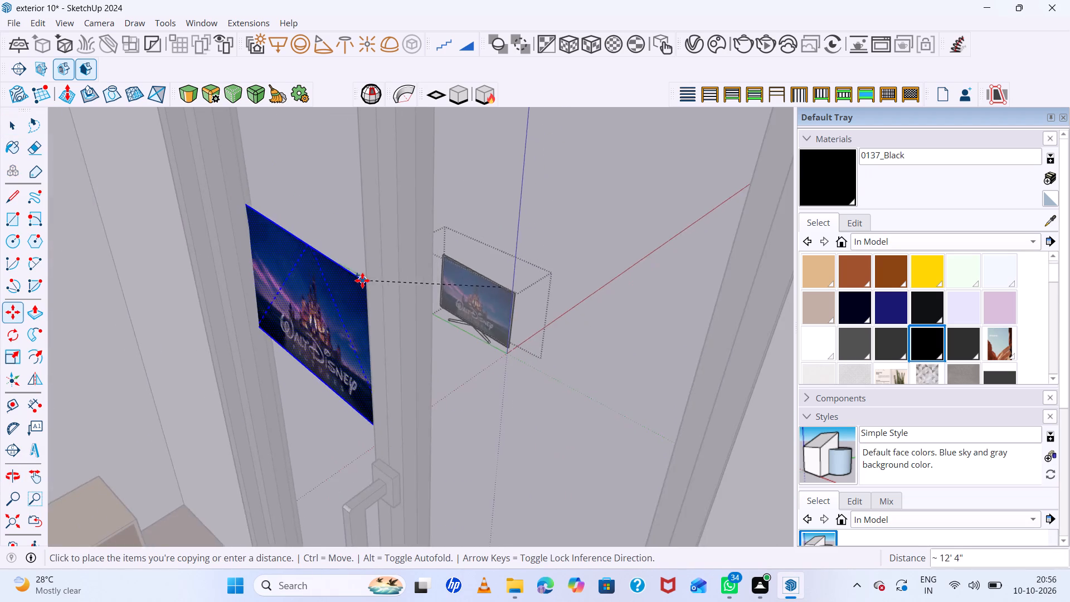
scroll(362, 280, down, 20)
scroll(362, 280, down, 2)
scroll(218, 300, up, 4)
scroll(262, 306, down, 6)
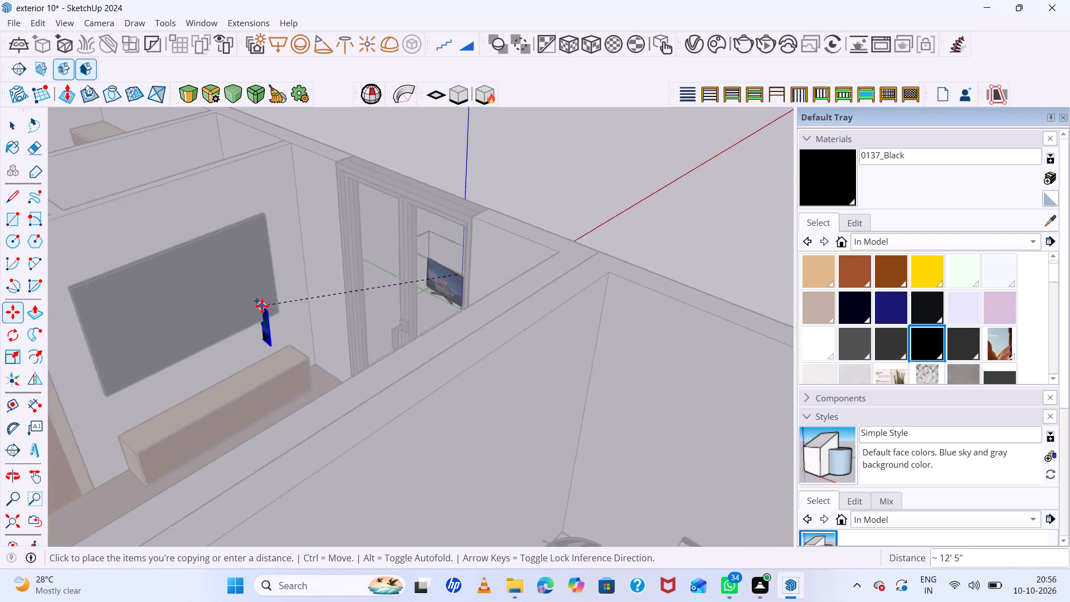
scroll(262, 319, down, 11)
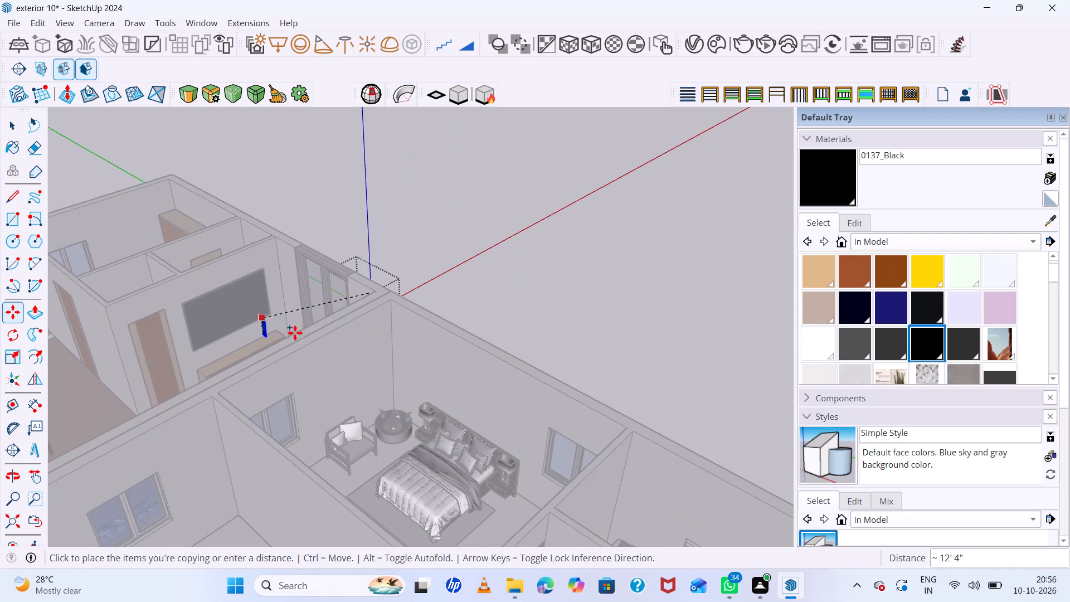
scroll(328, 332, up, 2)
click(580, 304)
key(space)
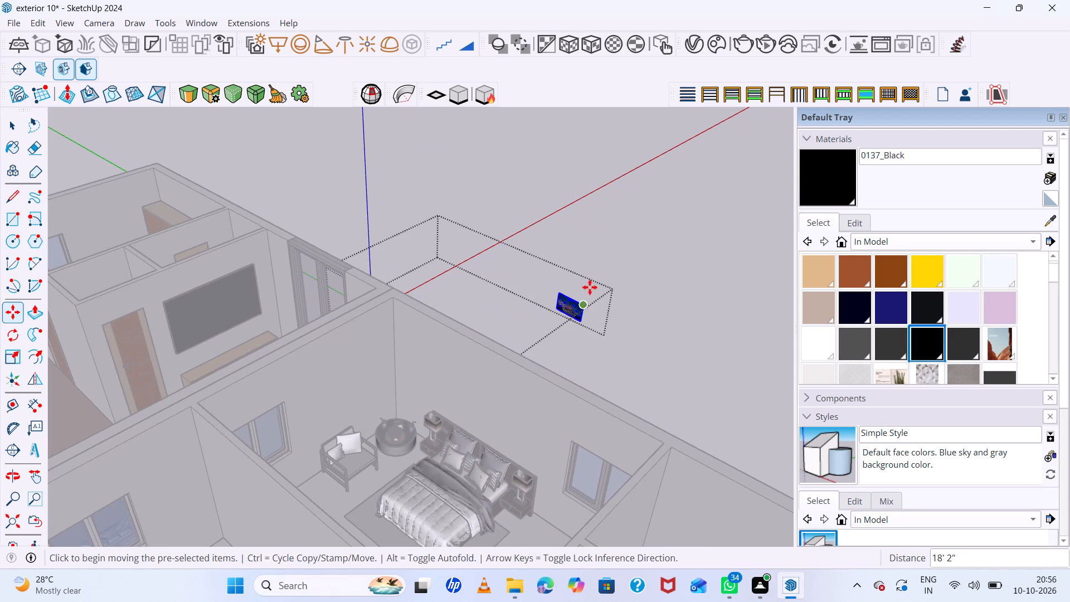
click(614, 276)
Delete the original TV's panel and the base of its stand, leaving the copied Walt Disney screen.
scroll(570, 280, up, 11)
middle_drag(511, 347, 485, 365)
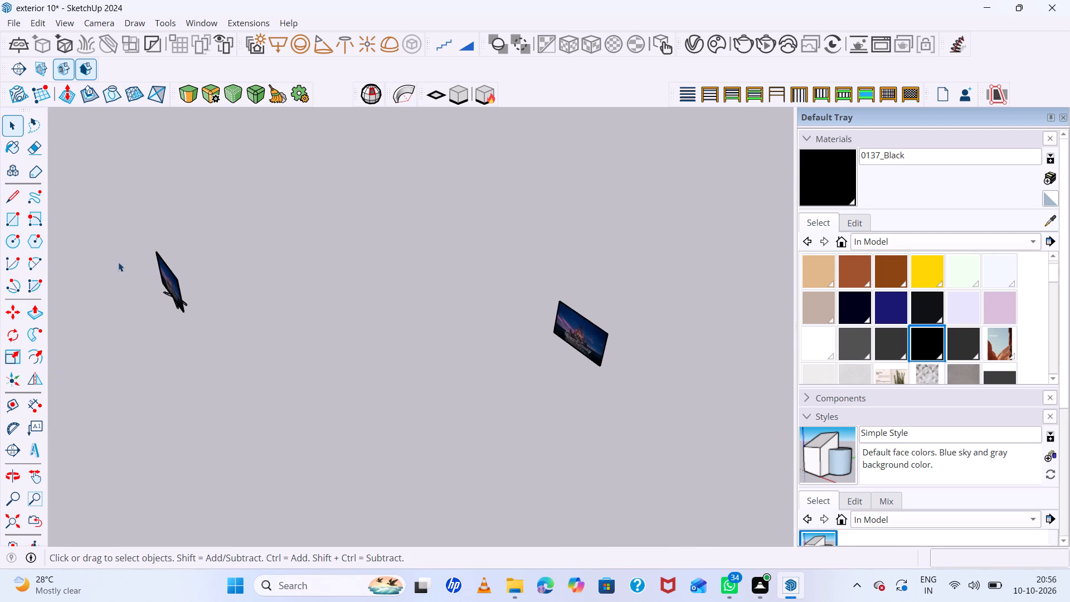
click(172, 280)
triple_click(172, 280)
click(172, 280)
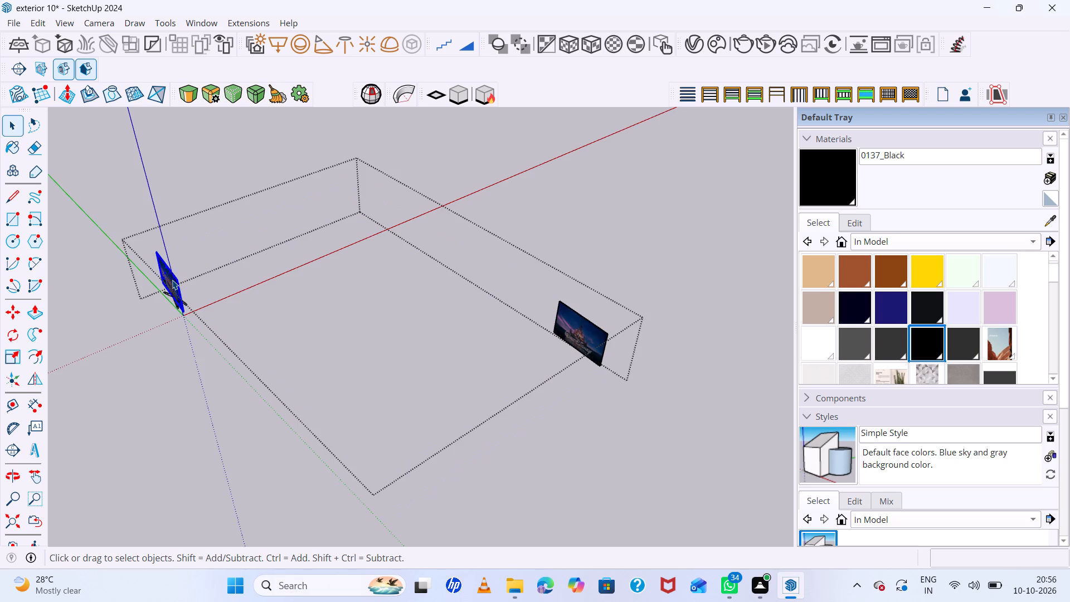
key(Delete)
double_click(178, 298)
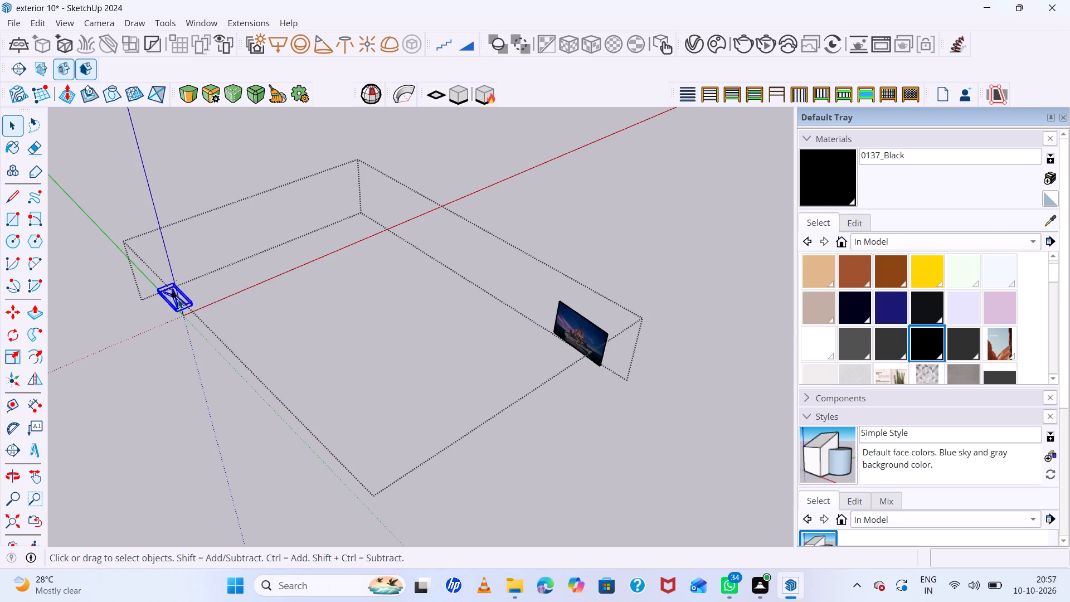
triple_click(178, 299)
key(Delete)
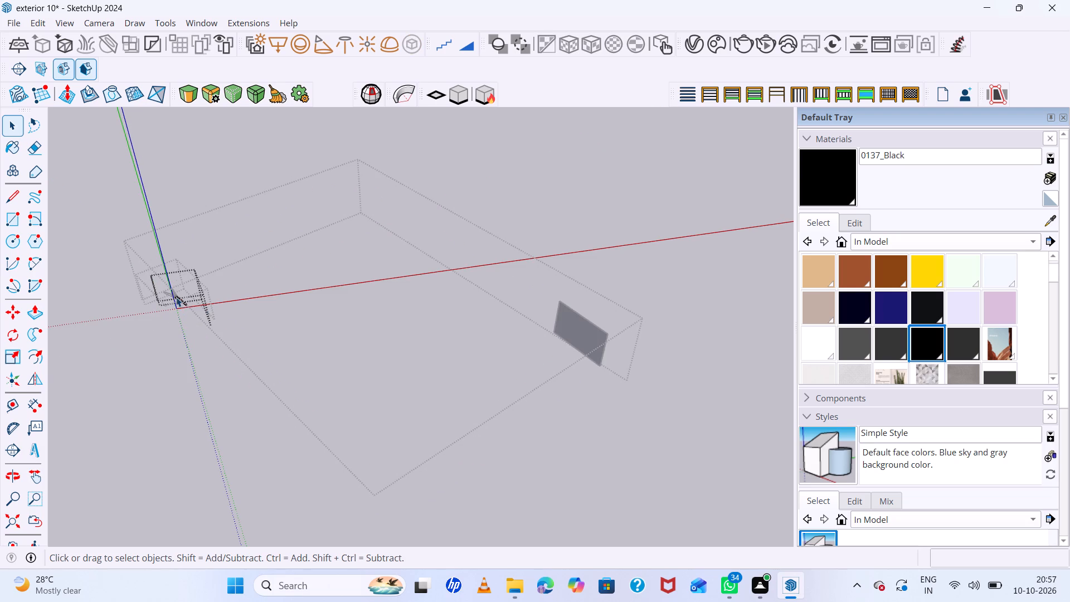
Delete the remaining small nested parts of the original TV and its stand near the origin.
click(176, 296)
drag(192, 281, 177, 314)
key(Delete)
drag(192, 275, 189, 280)
drag(189, 280, 165, 305)
click(181, 292)
triple_click(169, 289)
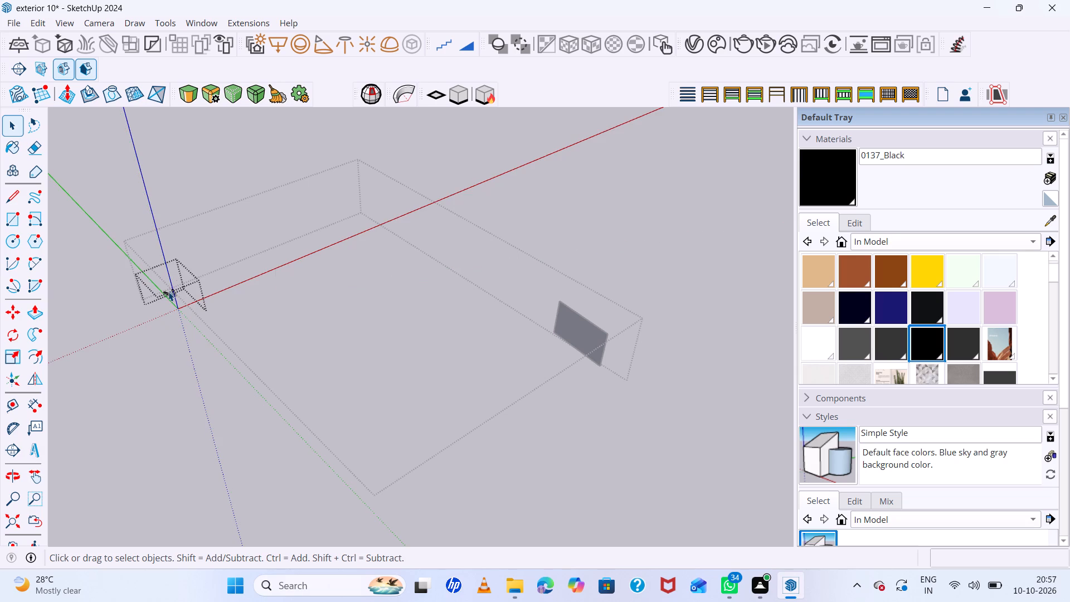
click(170, 296)
key(Delete)
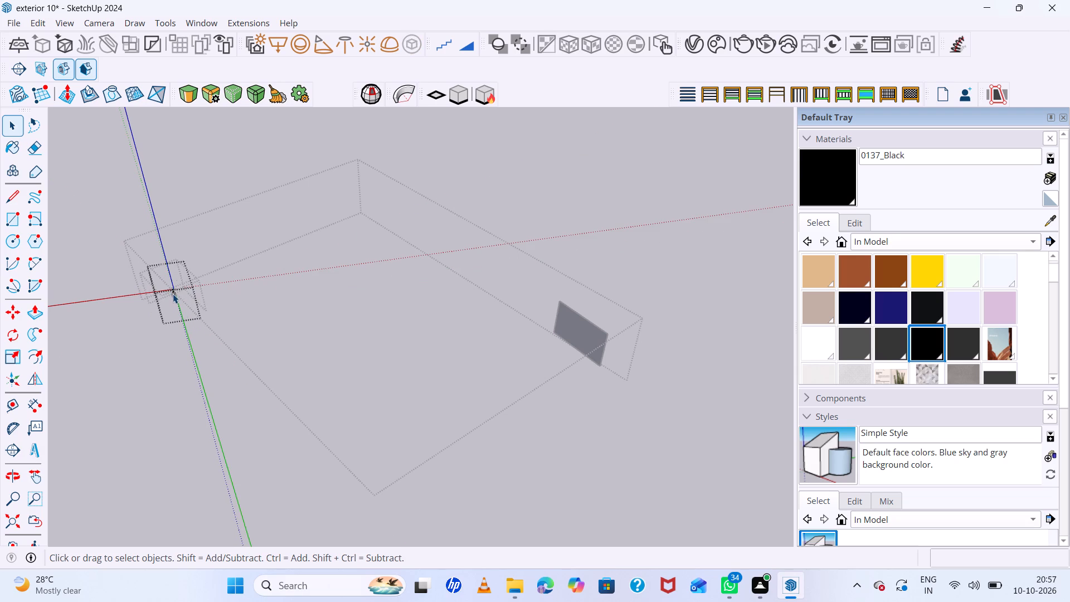
click(173, 292)
key(Delete)
scroll(186, 295, up, 13)
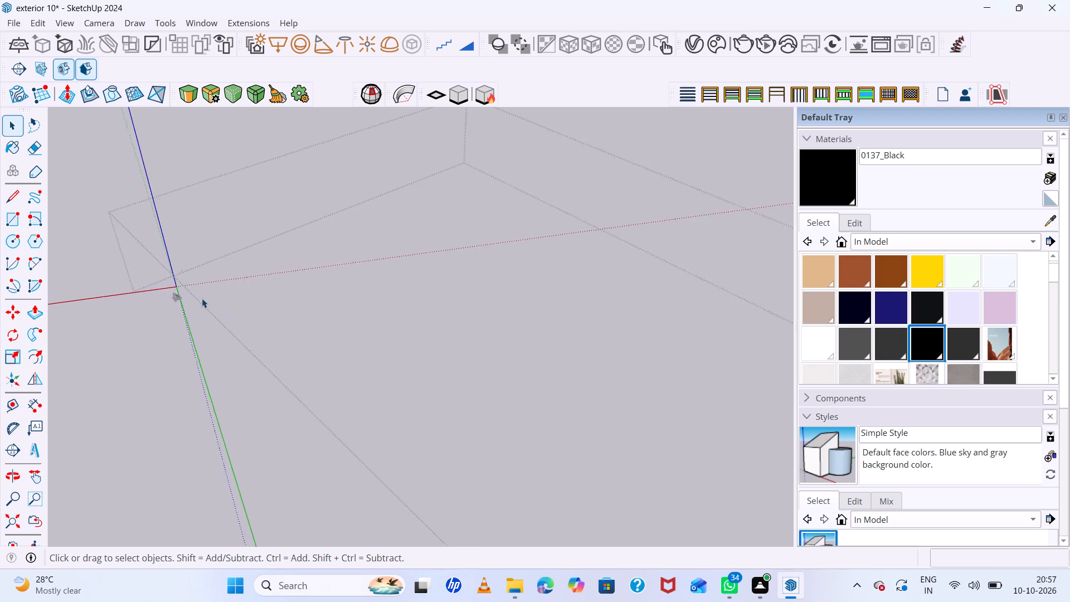
scroll(202, 298, up, 16)
triple_click(161, 294)
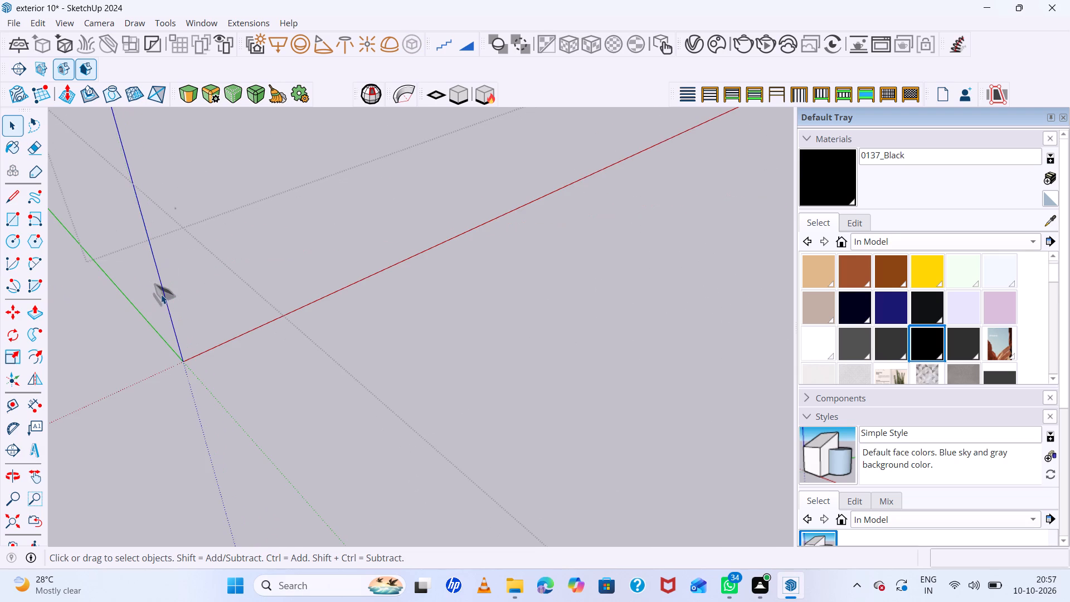
triple_click(165, 293)
key(Delete)
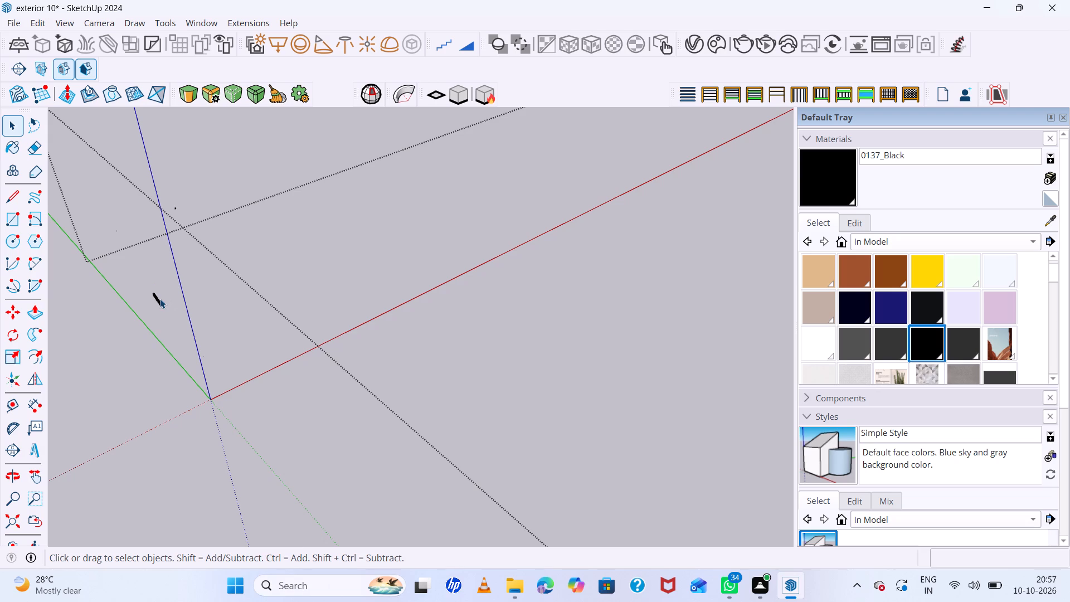
click(160, 299)
key(Delete)
Rotate the copied Walt Disney screen face 90 degrees horizontally about its lower corner.
scroll(197, 303, down, 20)
scroll(197, 303, down, 8)
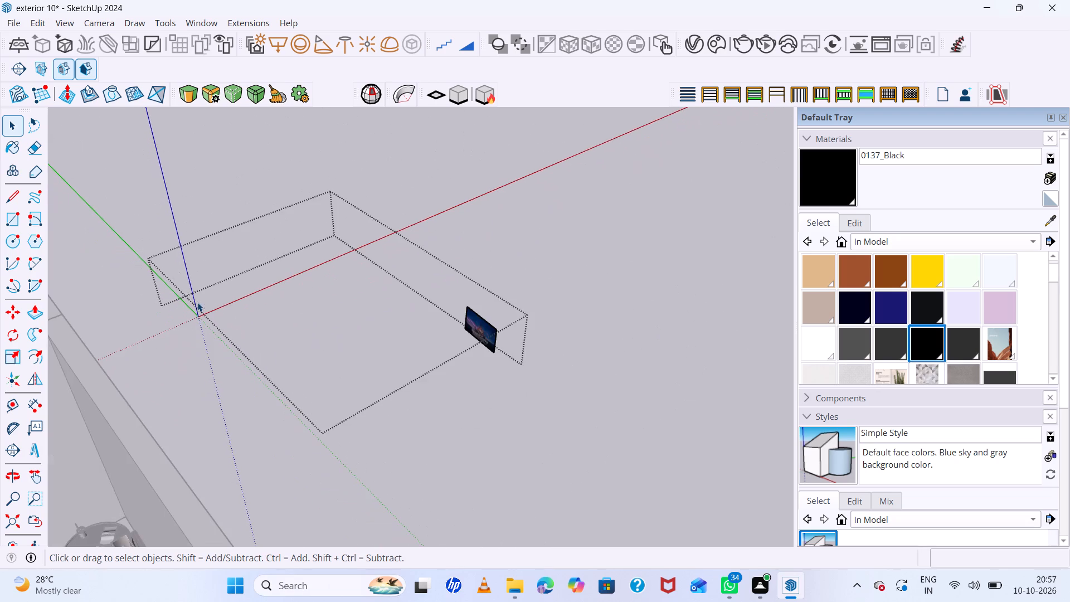
scroll(380, 332, up, 8)
click(490, 308)
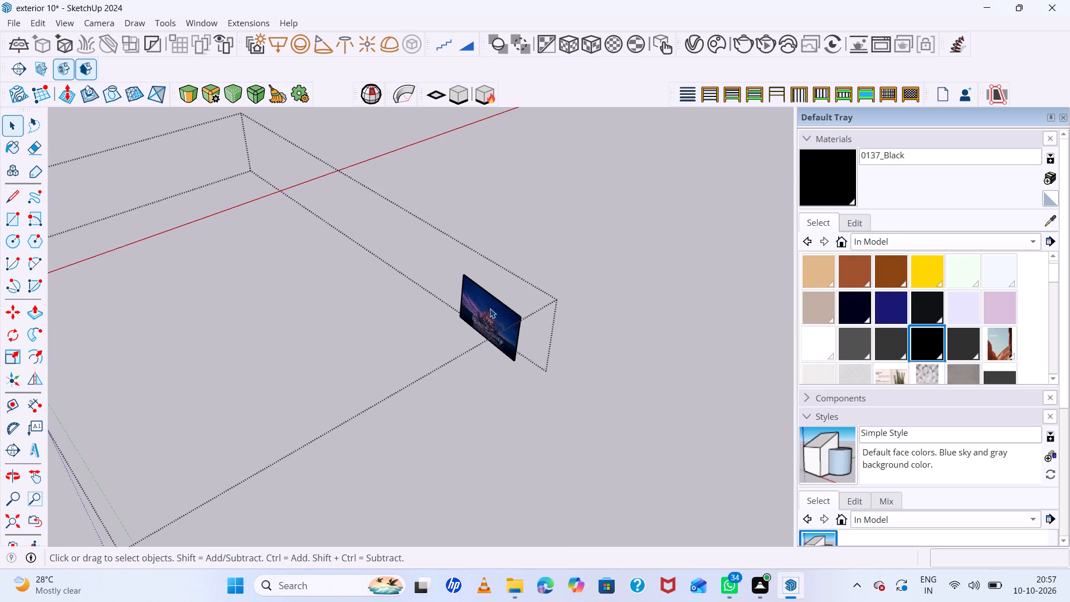
key(q)
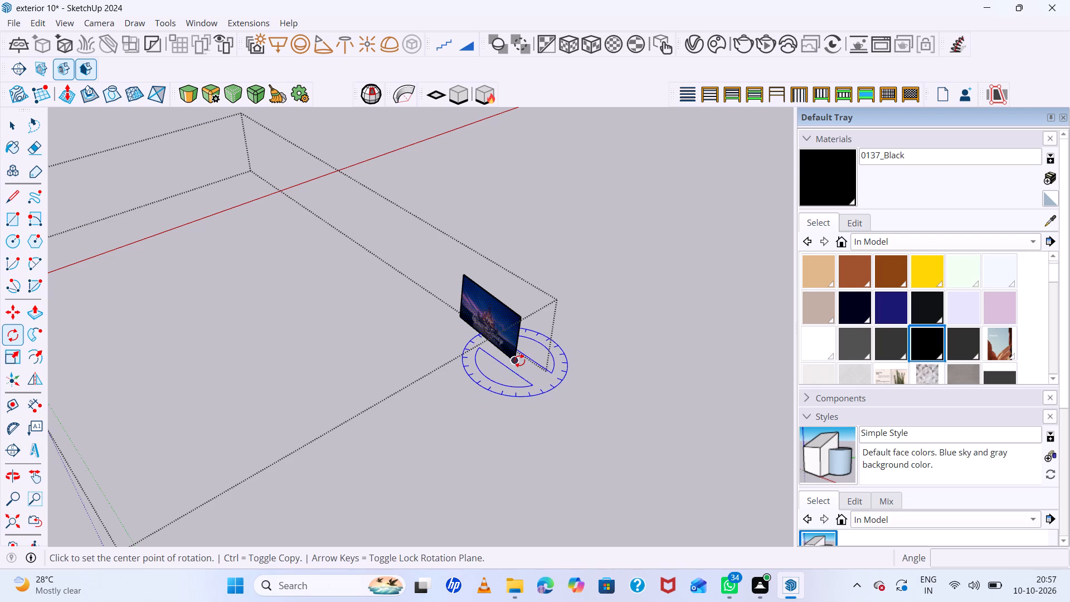
click(519, 361)
click(628, 305)
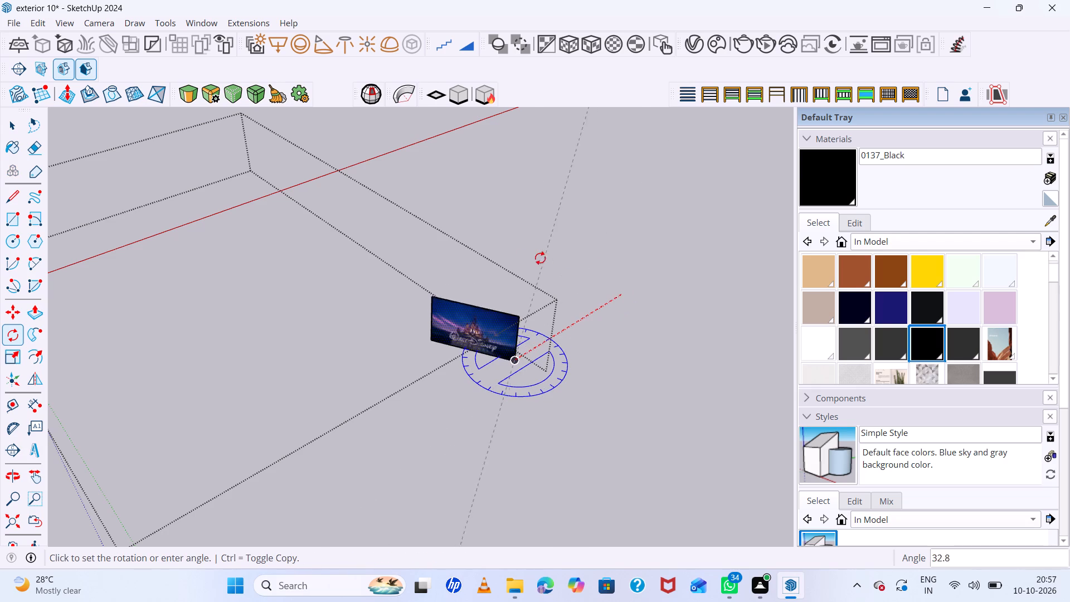
click(419, 303)
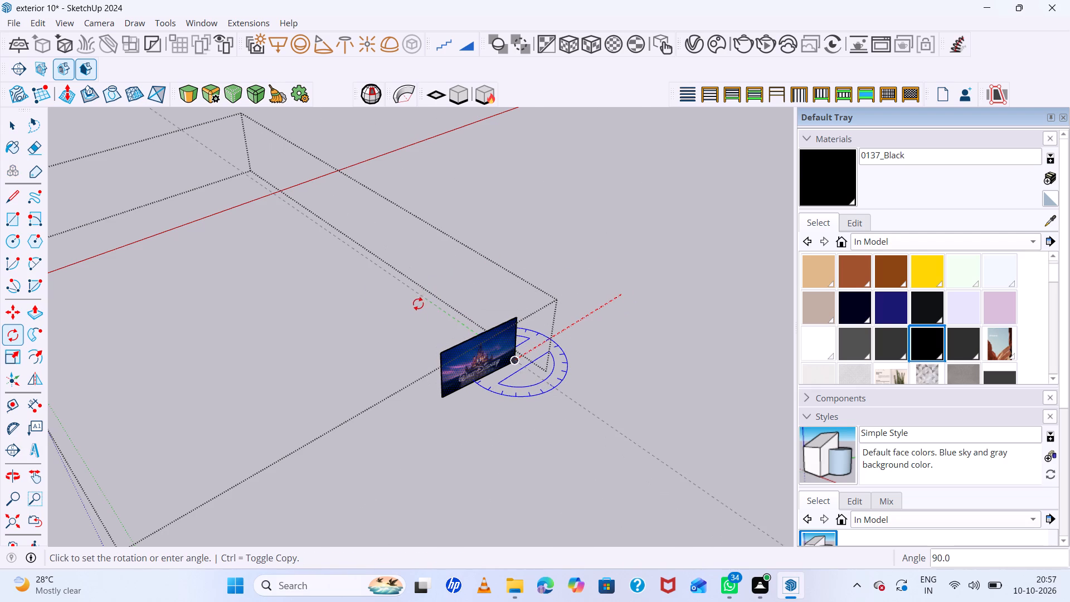
key(space)
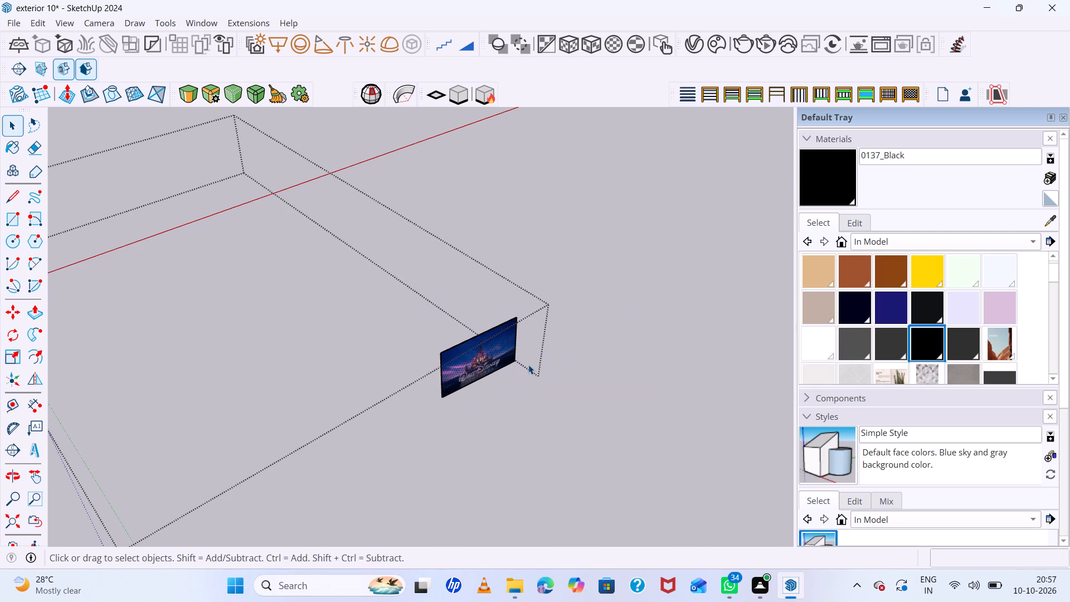
Move the screen face by its lower corner about 27' 10" onto the living-room wall TV's lower edge, and exit the group.
key(m)
click(444, 396)
scroll(587, 372, down, 11)
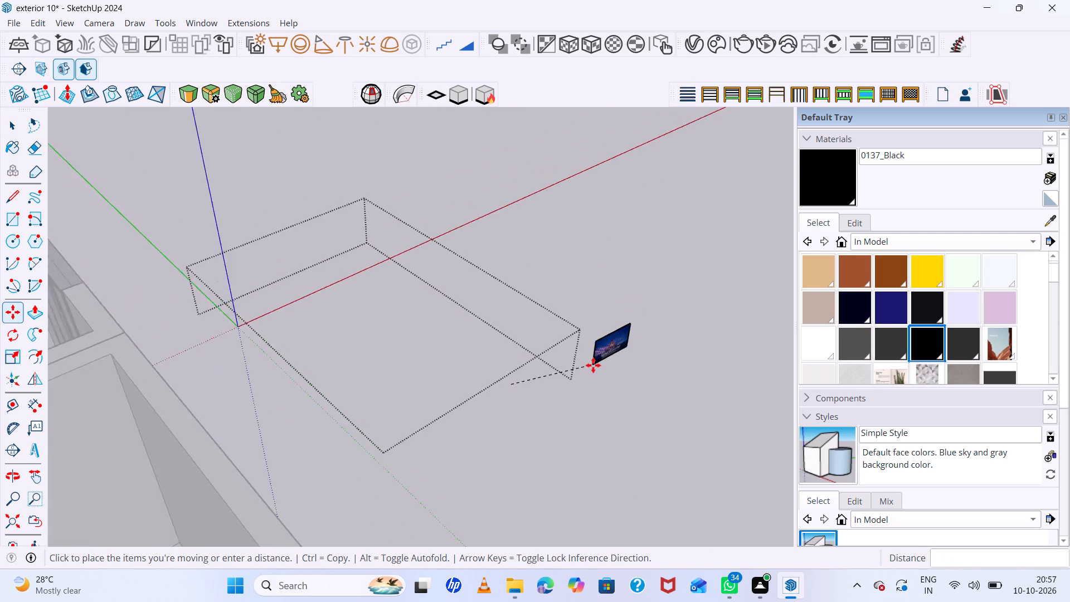
scroll(593, 365, down, 17)
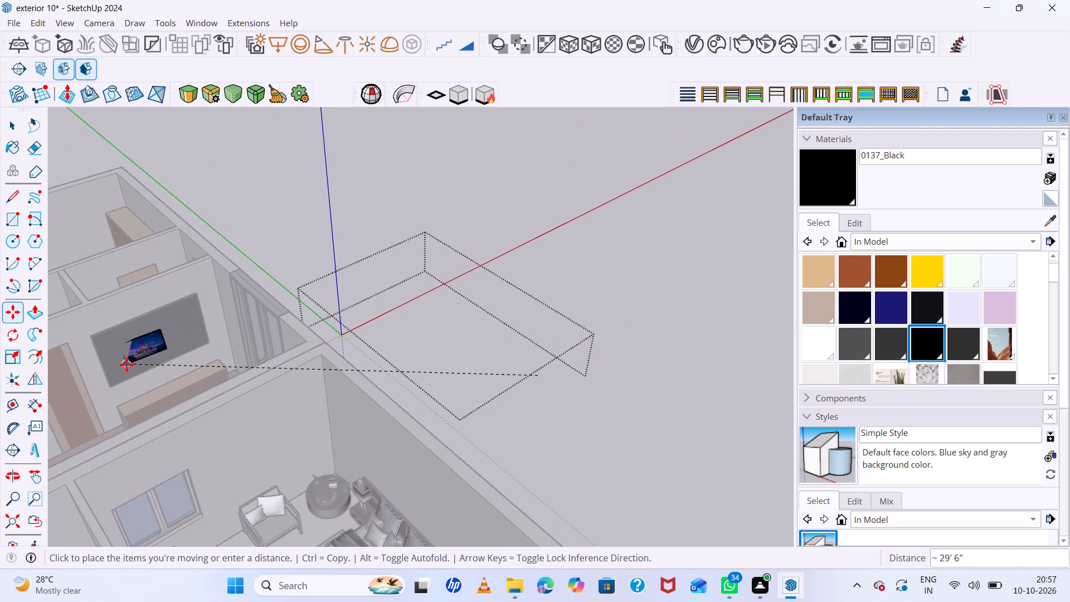
scroll(125, 385, up, 19)
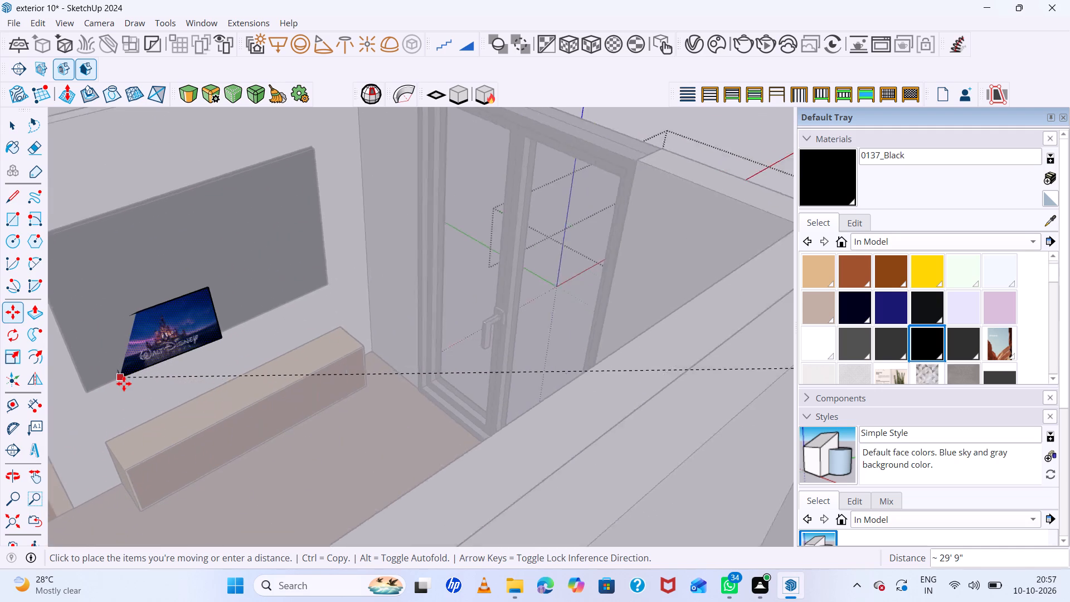
scroll(124, 383, up, 7)
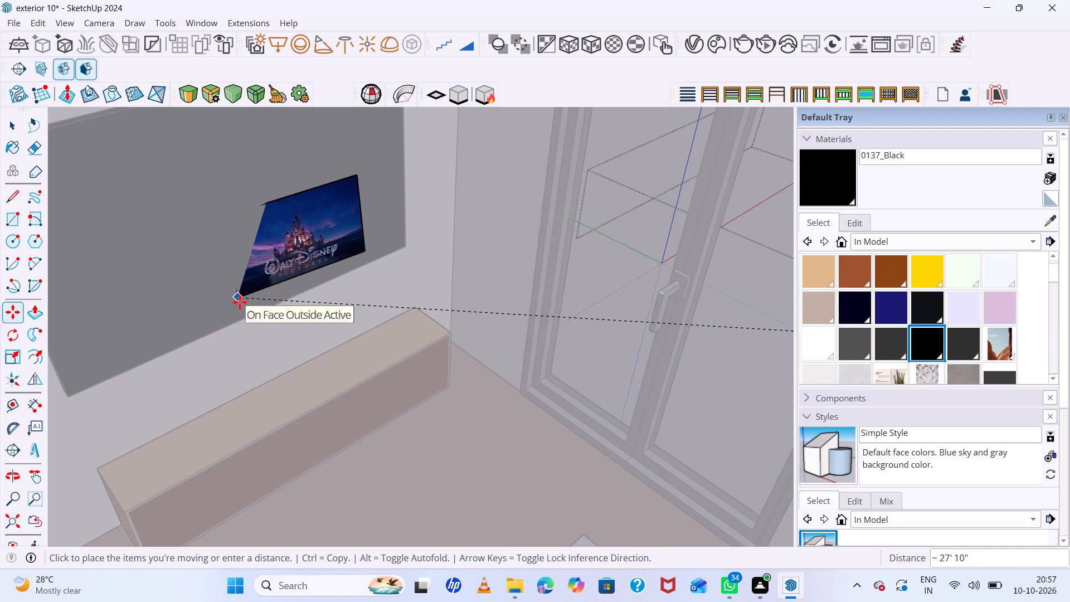
click(246, 312)
scroll(345, 404, down, 3)
key(space)
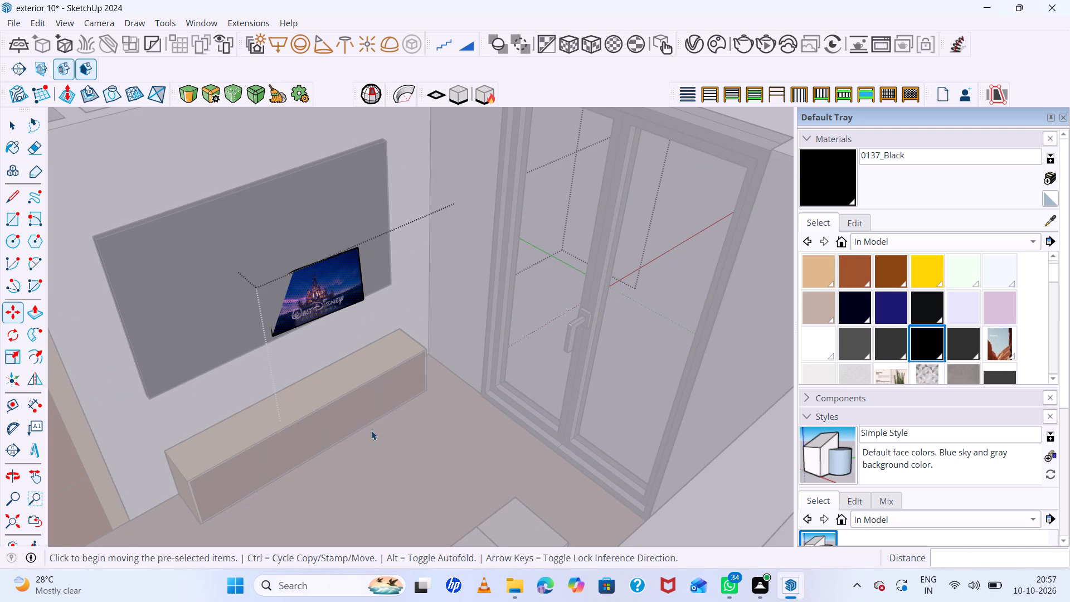
click(374, 440)
scroll(376, 442, down, 7)
click(709, 304)
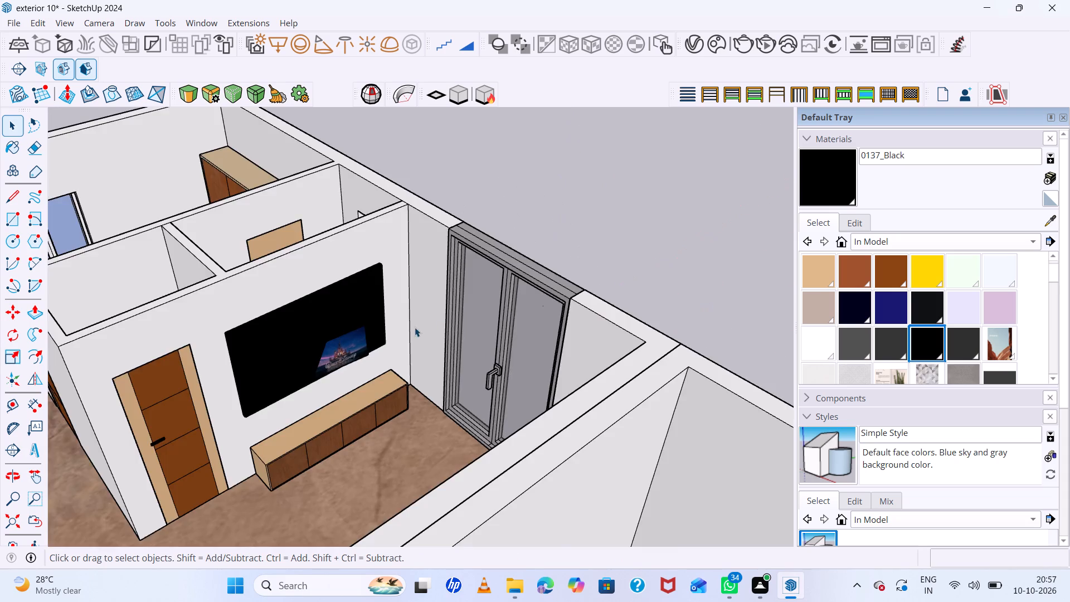
Explode the group containing the Walt Disney screen on the living-room TV.
scroll(355, 329, up, 15)
middle_drag(372, 373, 272, 324)
click(276, 319)
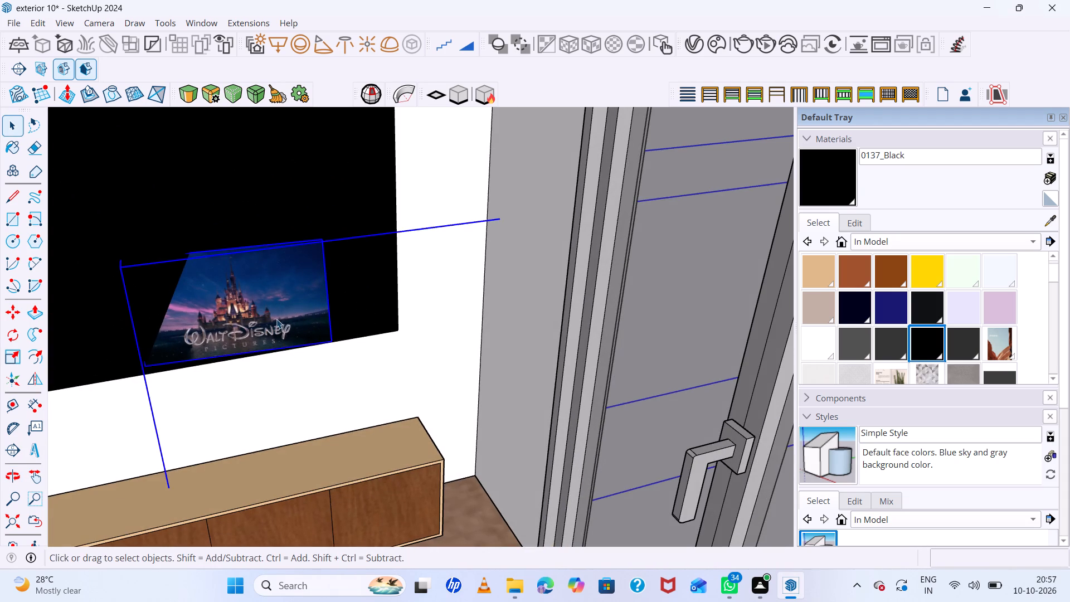
scroll(302, 325, down, 4)
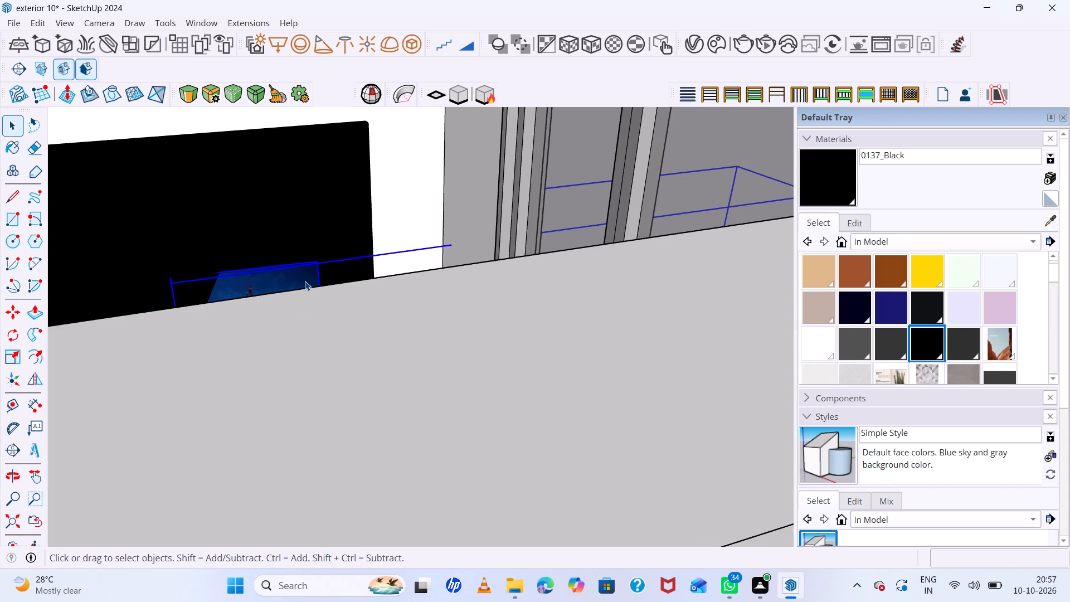
right_click(305, 281)
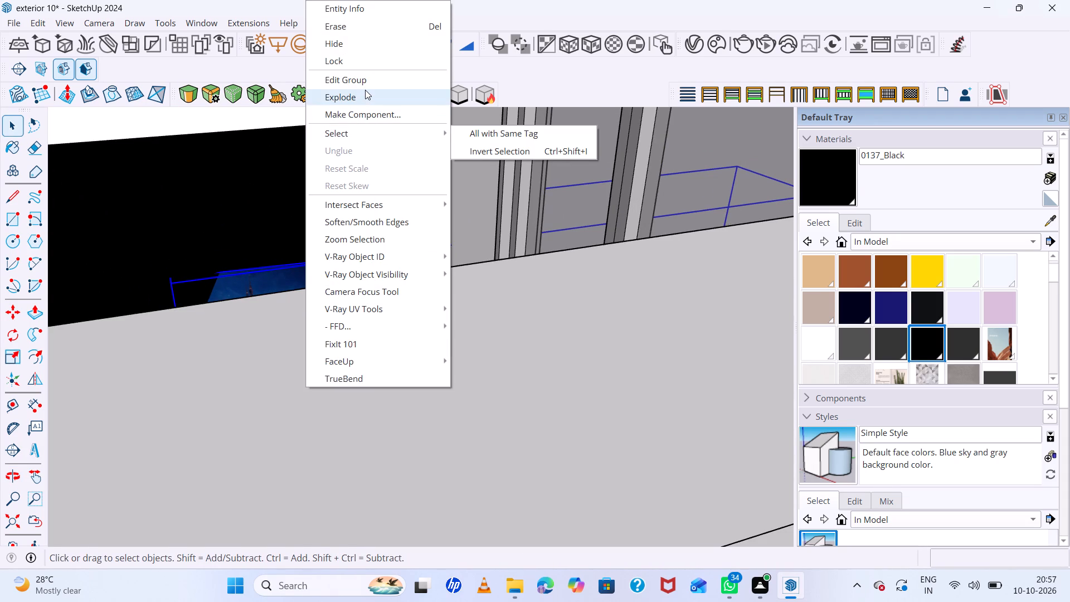
click(364, 101)
Move the screen image about 1' 1" along the wall to the black TV panel's lower corner beside the glass door.
scroll(324, 323, down, 11)
middle_drag(322, 325, 320, 365)
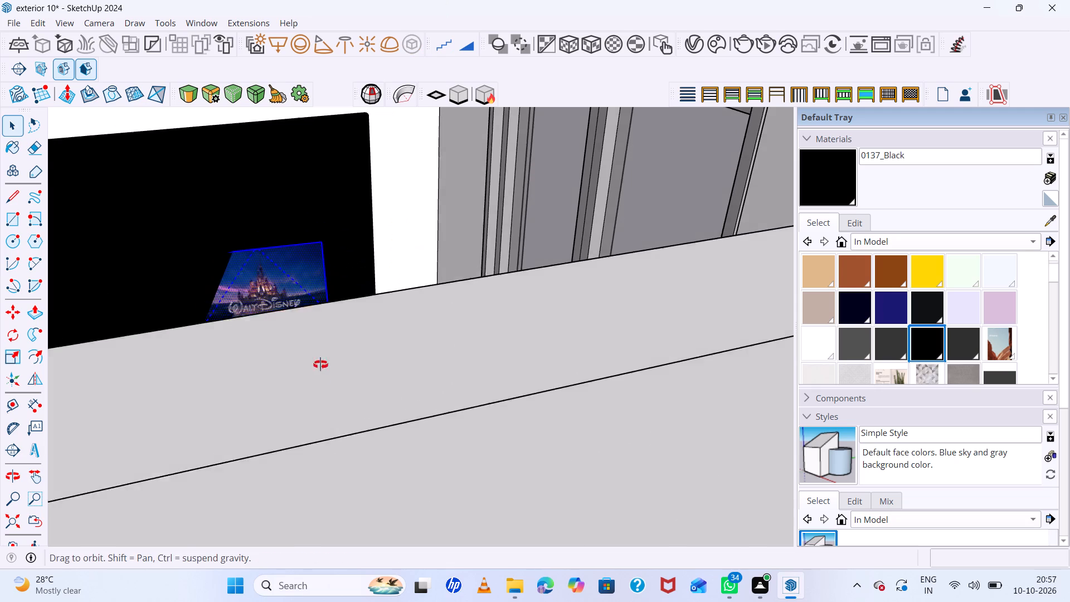
middle_drag(320, 365, 320, 406)
click(298, 159)
click(298, 159)
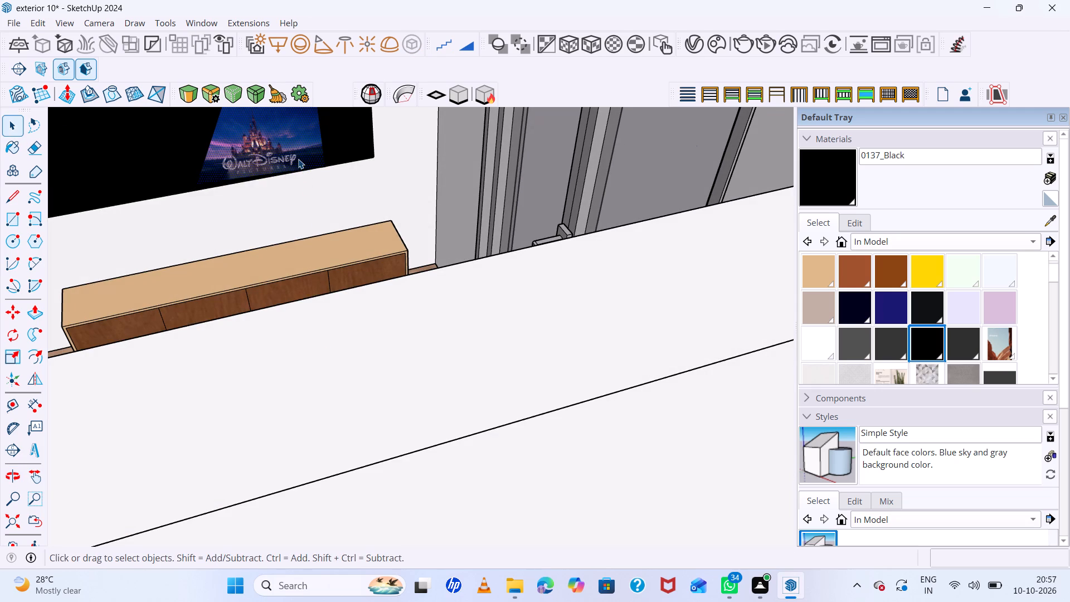
key(m)
click(314, 166)
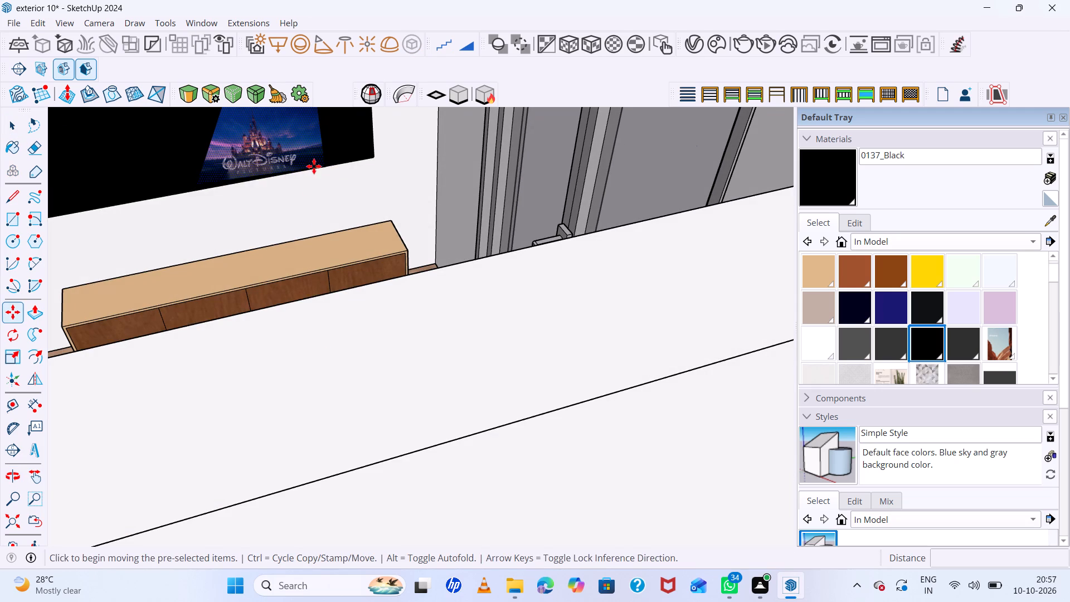
click(363, 162)
Scale the screen image from its upper edge to the TV panel's height, about 0.75 in red and 2.51 in blue.
scroll(292, 214, down, 13)
scroll(290, 157, up, 10)
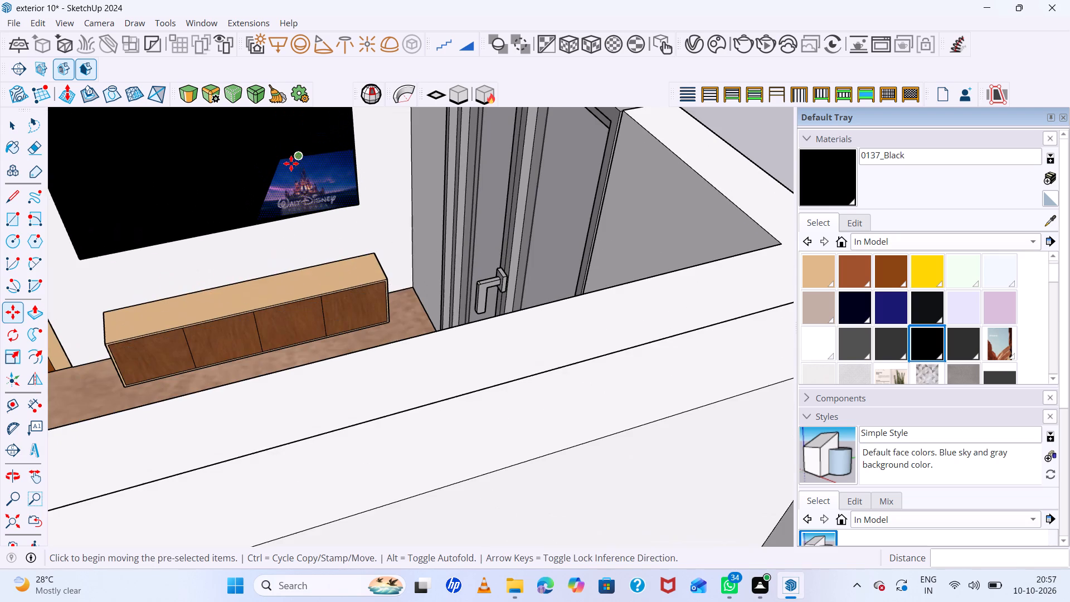
key(s)
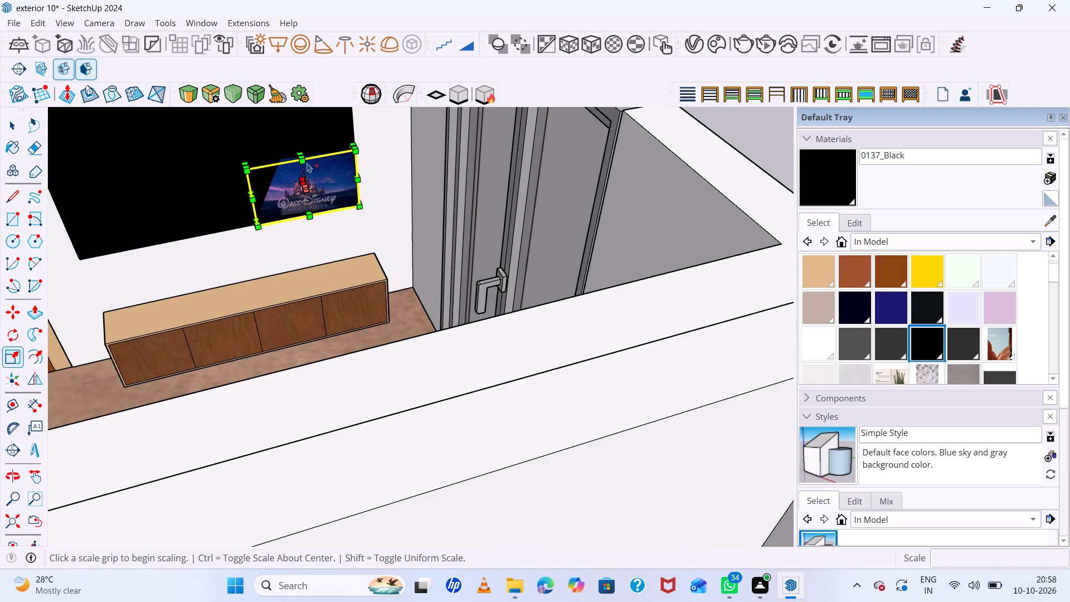
scroll(300, 154, up, 4)
click(300, 151)
scroll(270, 122, down, 6)
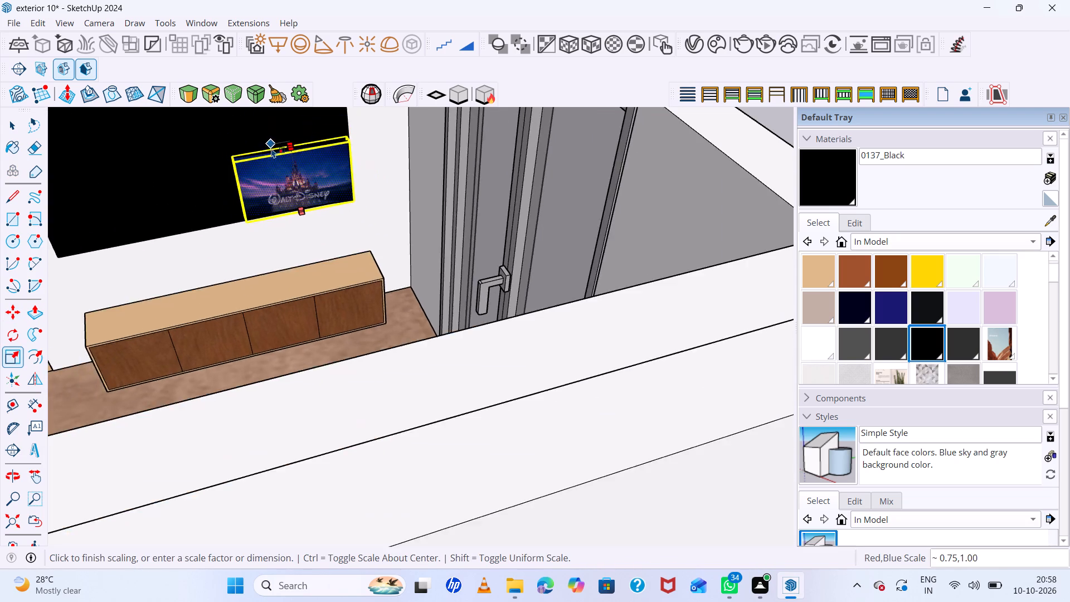
scroll(271, 148, down, 13)
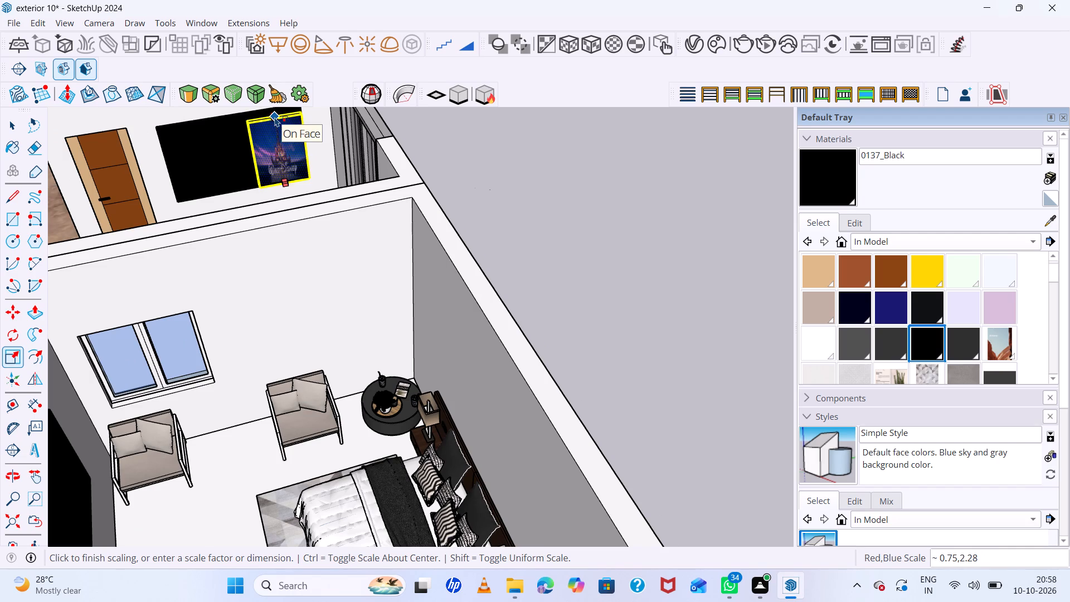
click(271, 109)
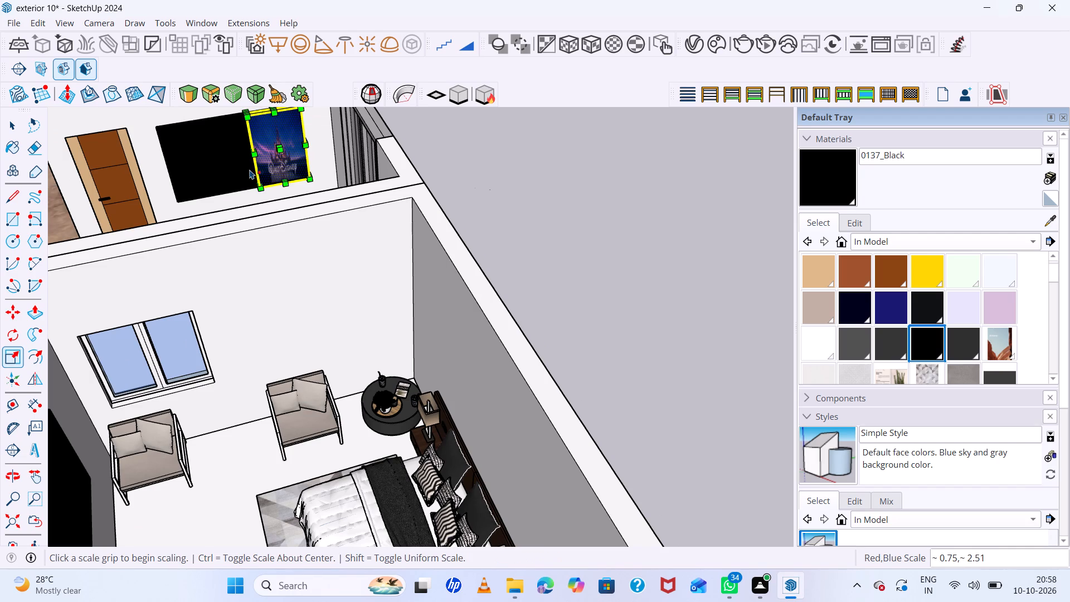
Scale the Walt Disney image about 2.61 along green to the black TV panel's width, then deselect it.
scroll(245, 160, up, 9)
middle_drag(256, 164, 352, 171)
scroll(292, 178, up, 5)
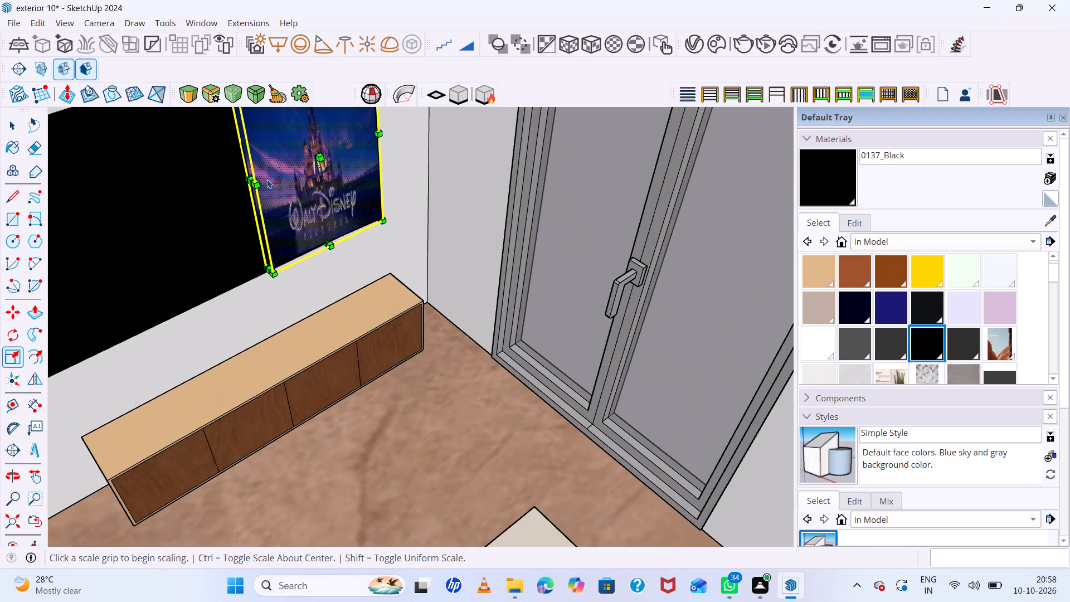
click(249, 183)
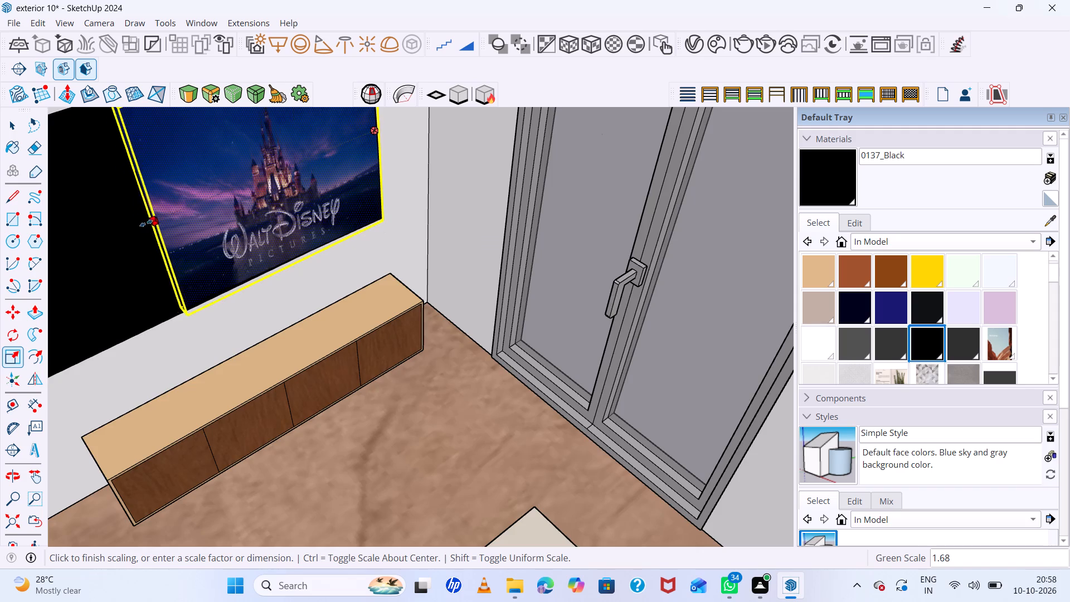
scroll(146, 223, down, 11)
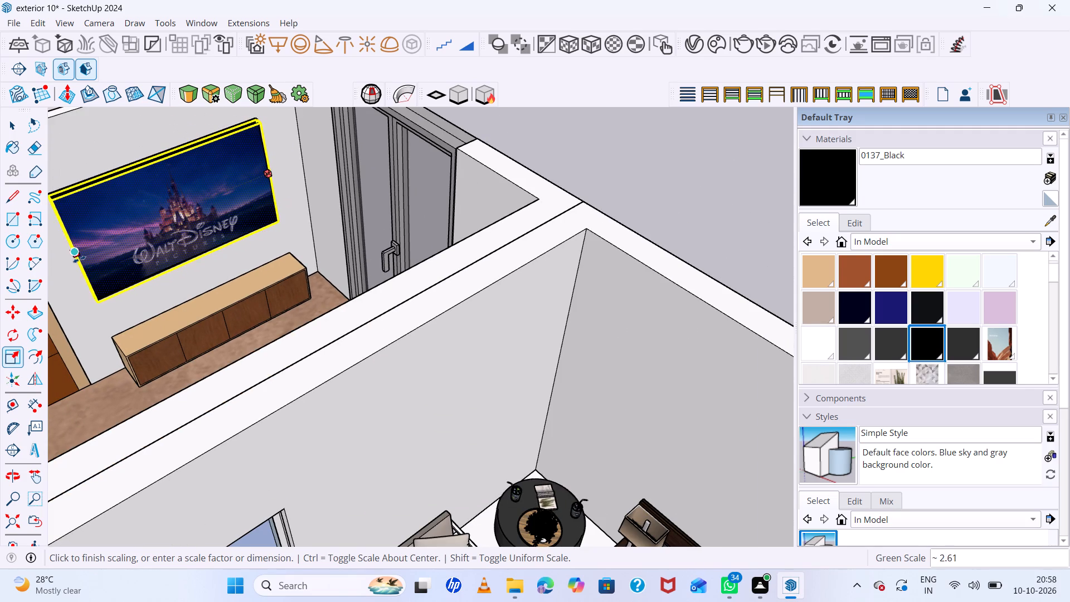
click(79, 259)
scroll(254, 220, down, 6)
middle_drag(244, 237, 366, 187)
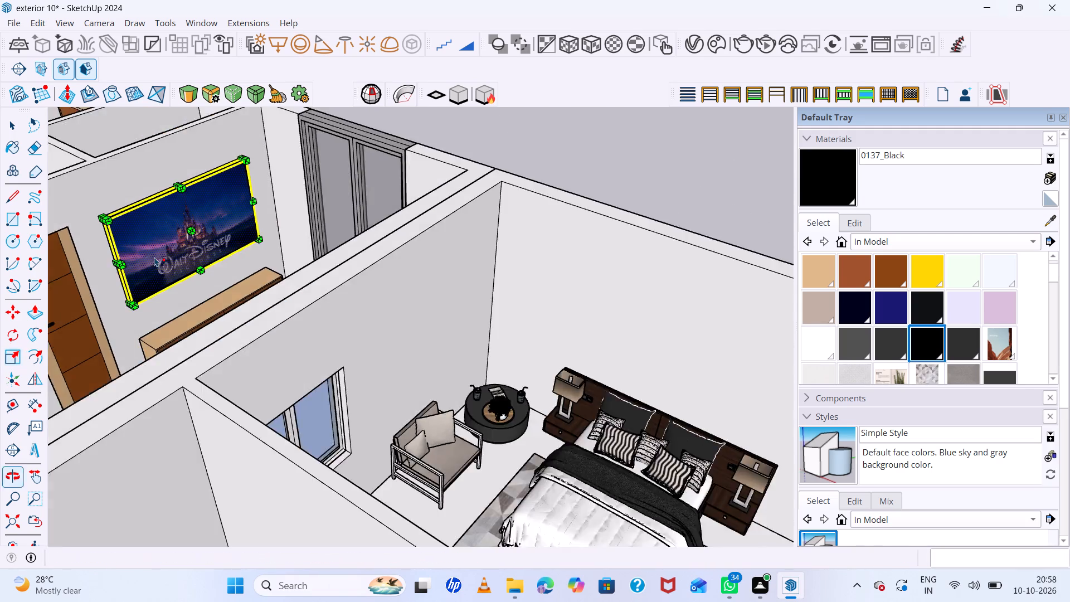
scroll(154, 257, up, 16)
middle_drag(147, 293, 242, 233)
scroll(188, 297, up, 4)
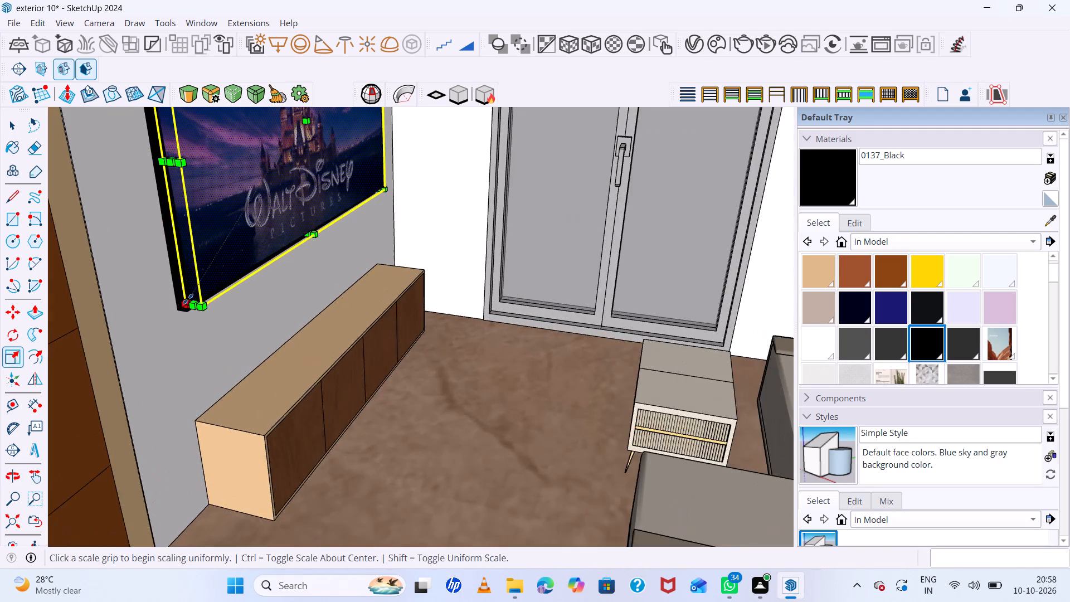
scroll(188, 299, up, 19)
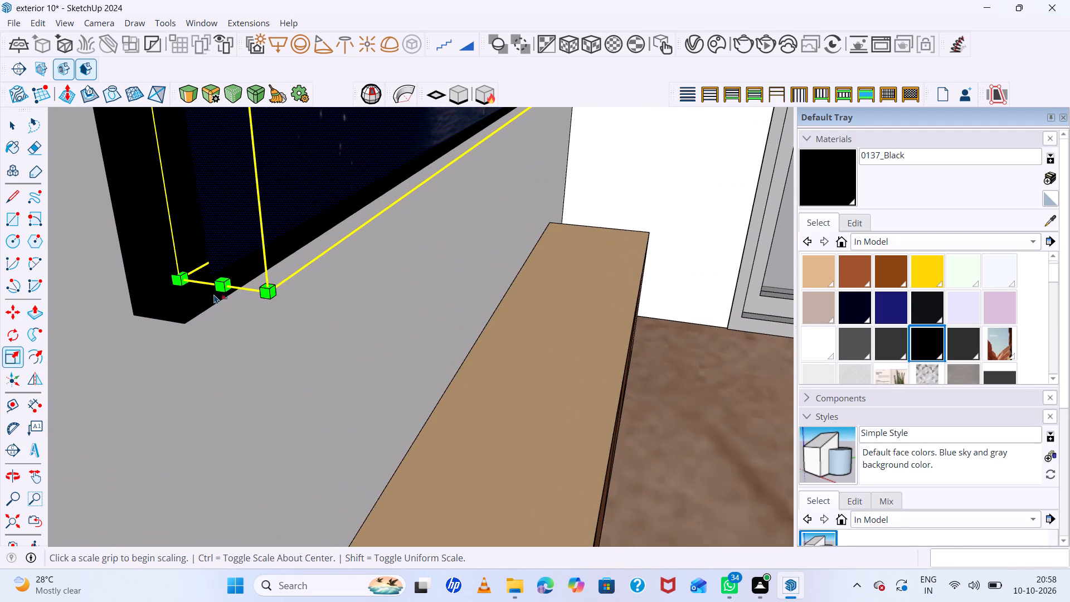
key(space)
click(693, 442)
Examine how the Walt Disney screen image fits the TV panel on the living-room wall.
scroll(474, 396, down, 2)
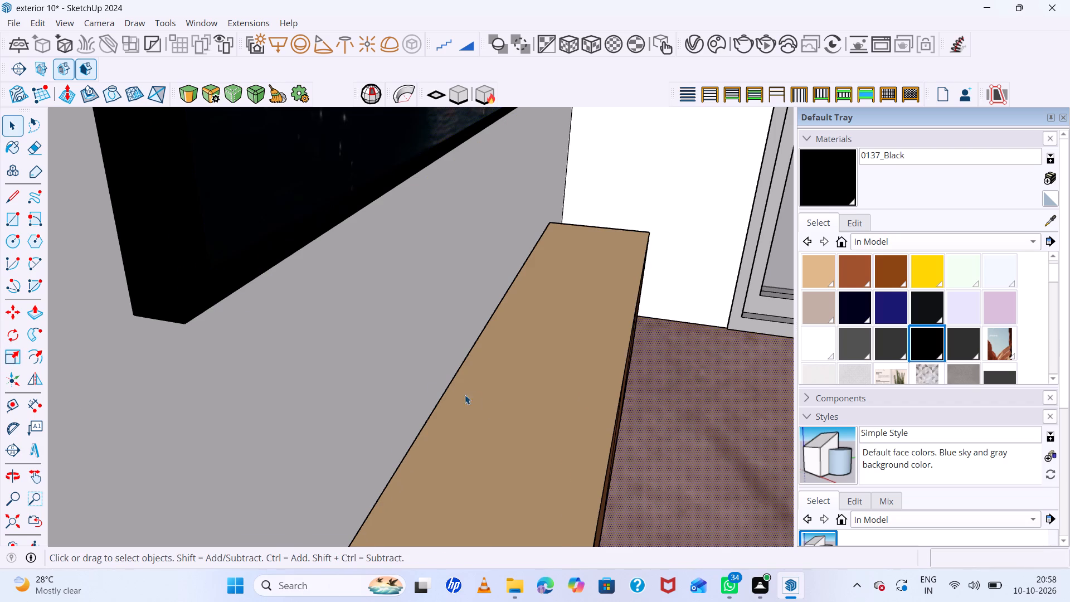
scroll(465, 395, down, 20)
scroll(465, 395, down, 7)
scroll(373, 350, down, 8)
scroll(437, 372, up, 1)
middle_drag(433, 373, 287, 400)
scroll(353, 255, up, 2)
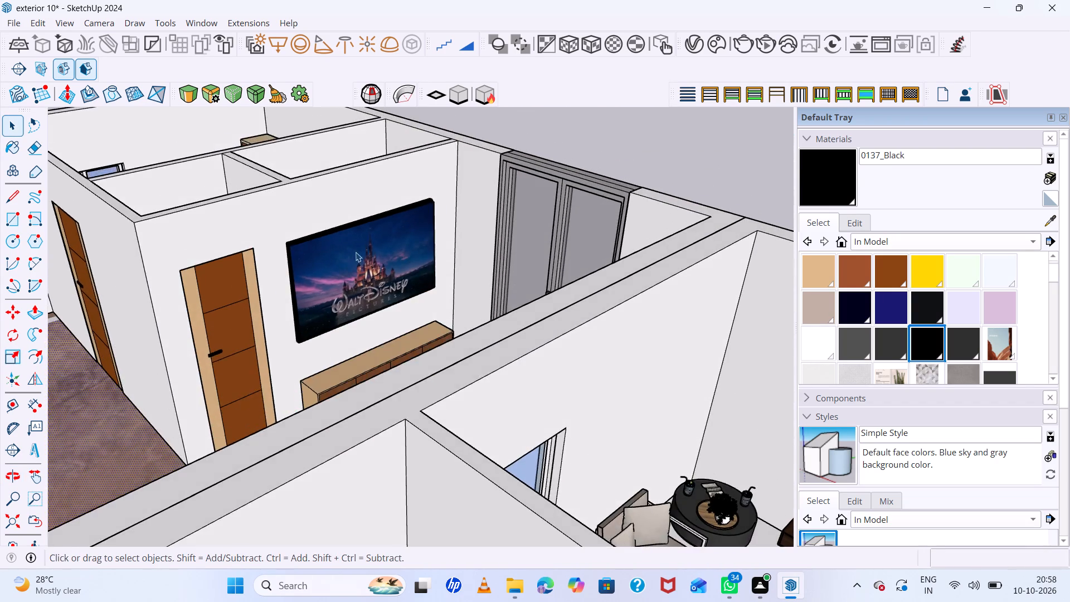
scroll(356, 252, up, 18)
scroll(362, 243, down, 8)
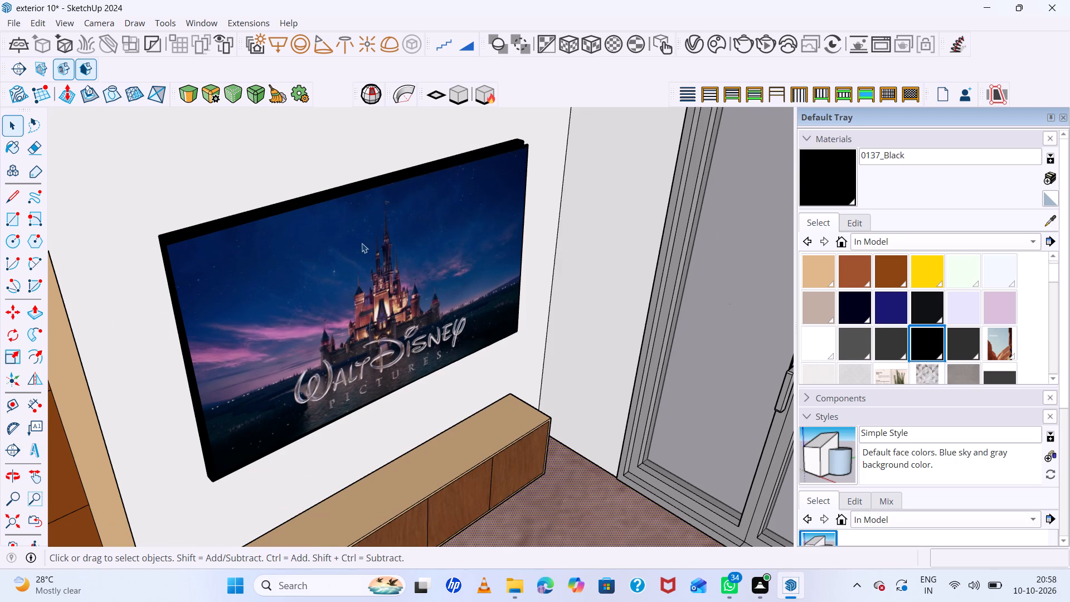
scroll(300, 251, down, 11)
scroll(350, 231, up, 11)
middle_drag(372, 239, 291, 294)
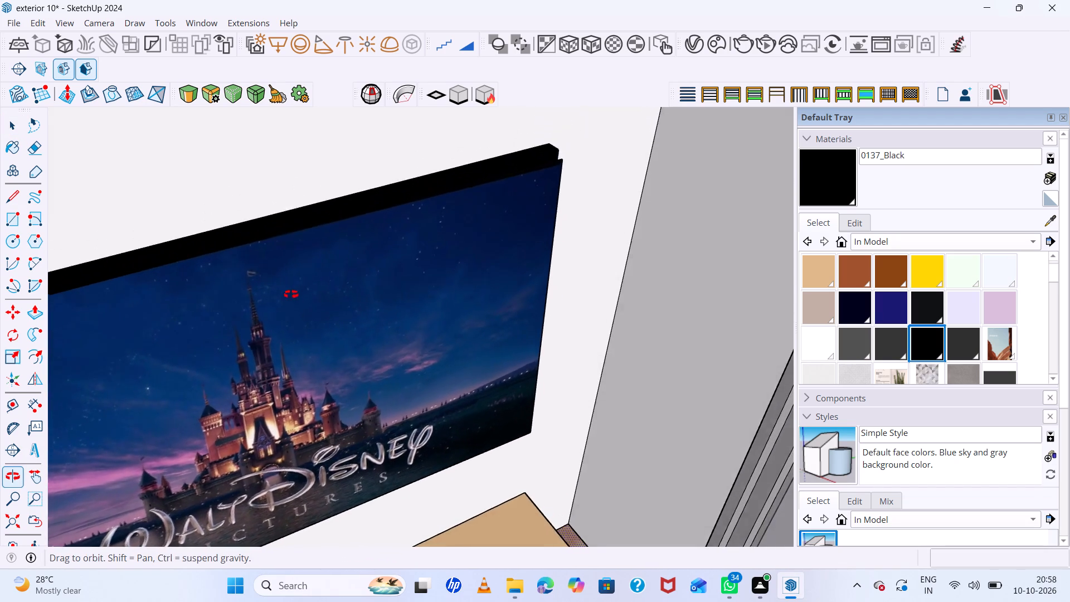
middle_drag(291, 294, 264, 313)
scroll(419, 231, down, 13)
middle_drag(410, 312, 407, 298)
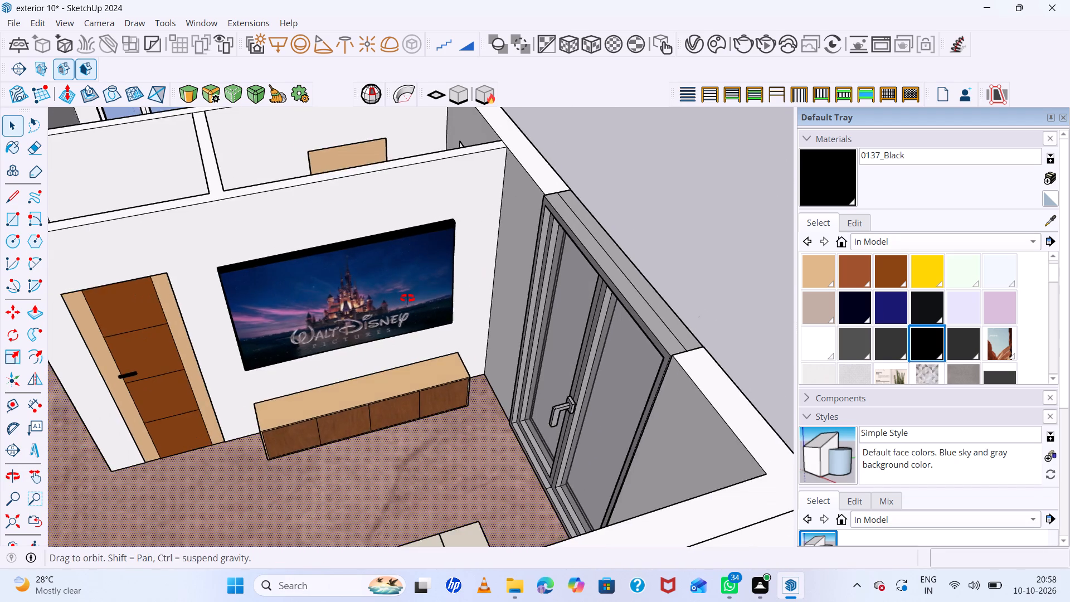
middle_drag(407, 298, 413, 266)
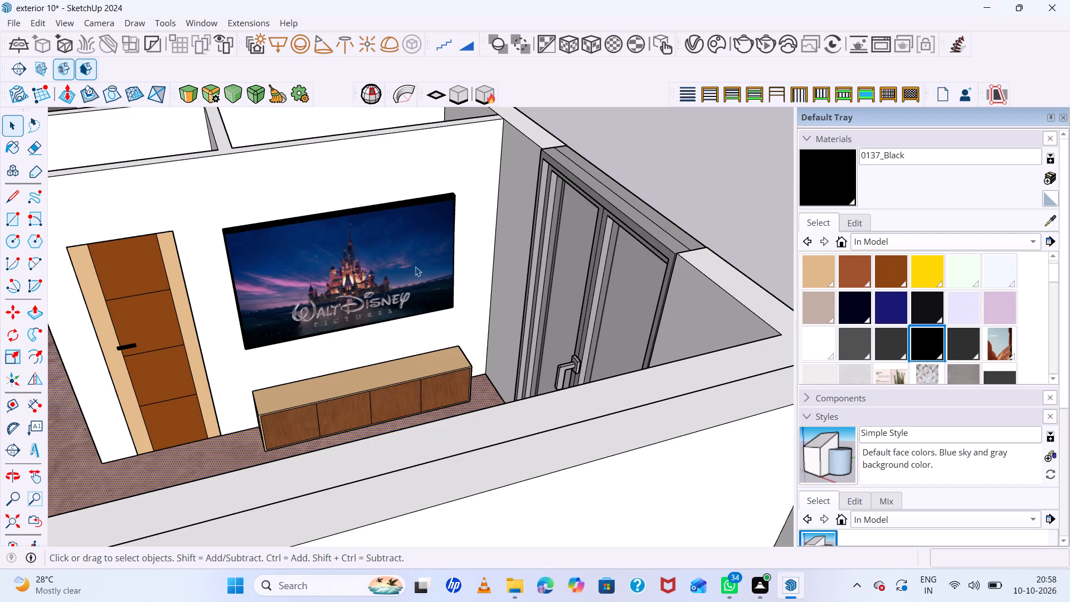
Look over the whole furnished floor, from the living room to the dining area and staircase.
scroll(373, 270, down, 12)
middle_drag(362, 279, 381, 279)
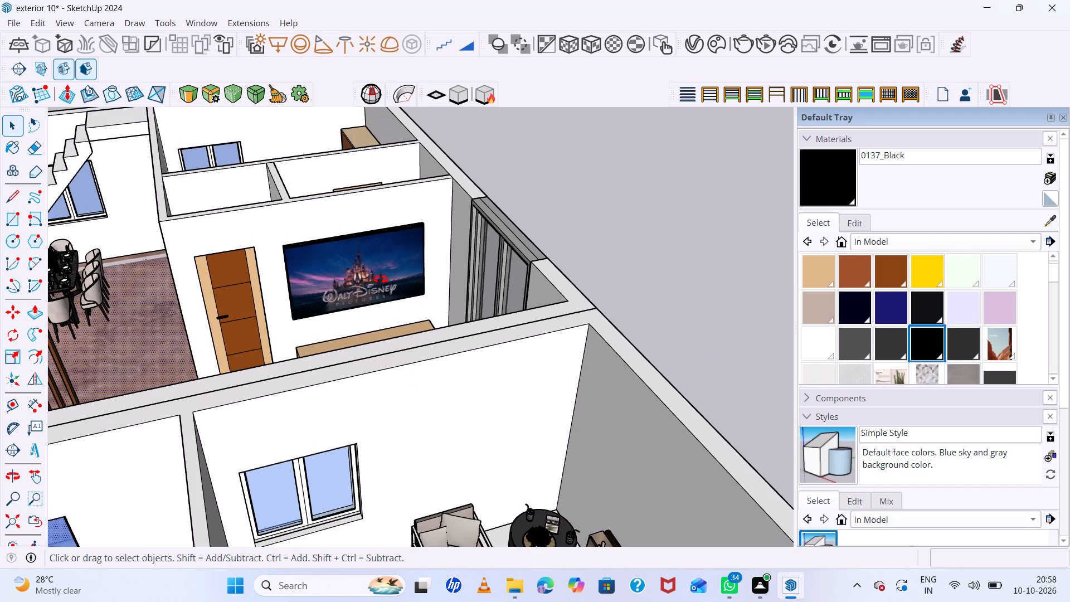
middle_drag(381, 279, 511, 301)
scroll(508, 300, up, 1)
scroll(459, 287, down, 18)
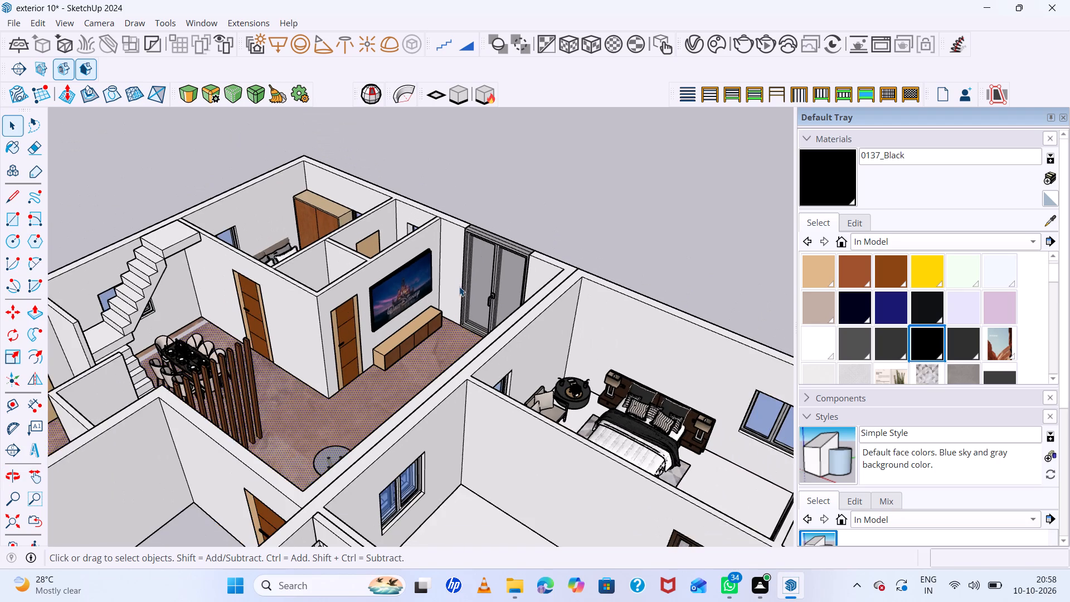
scroll(459, 287, down, 11)
middle_drag(456, 287, 339, 324)
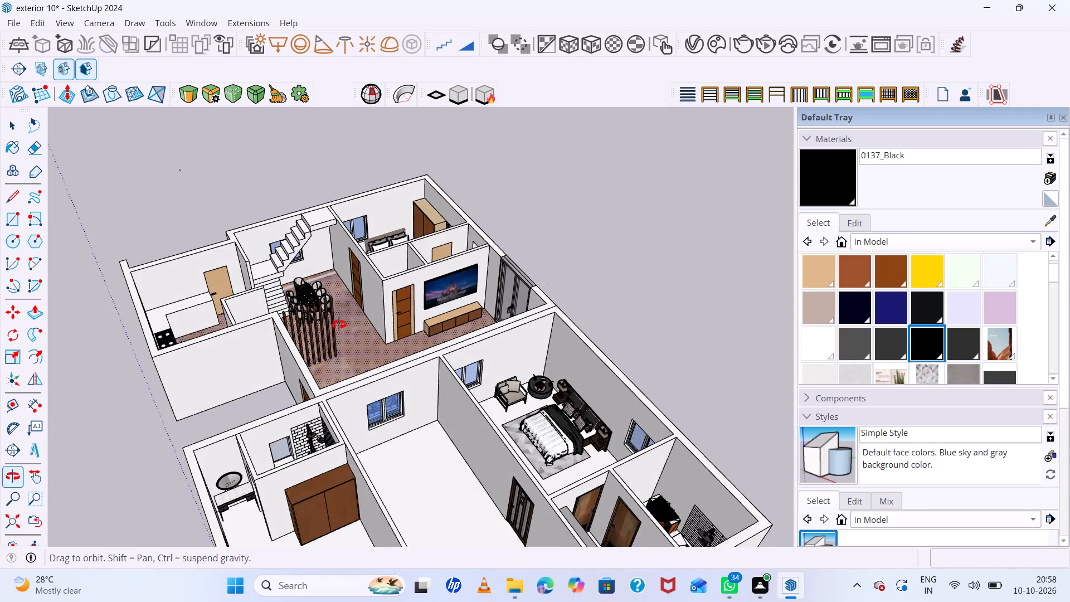
middle_drag(339, 324, 338, 324)
scroll(328, 229, up, 11)
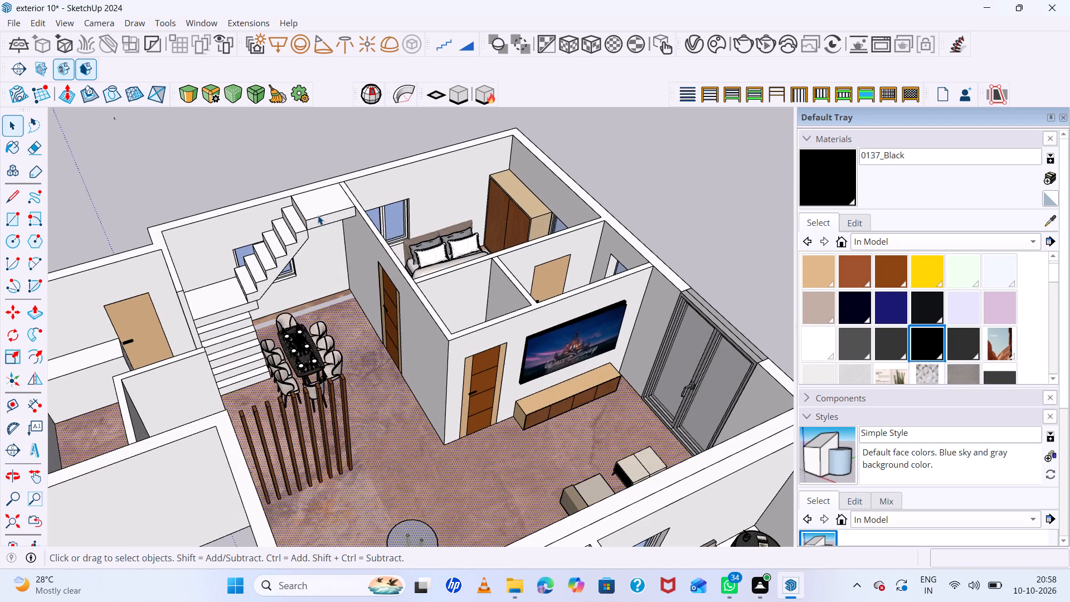
Copy the dining-area staircase 41' 9" out to the open ground beyond the house's outer wall.
click(318, 215)
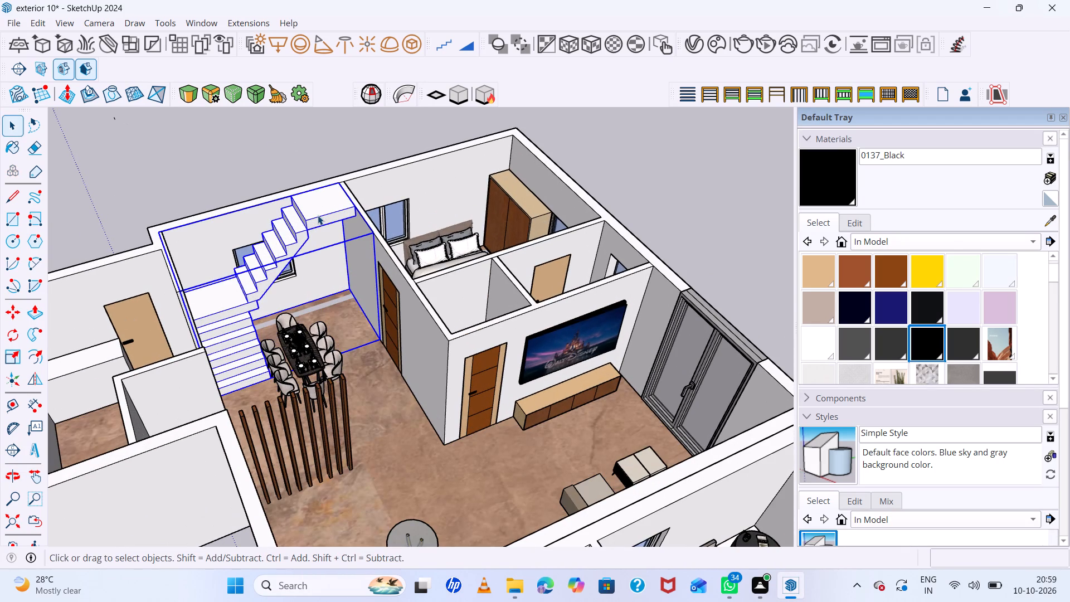
key(m)
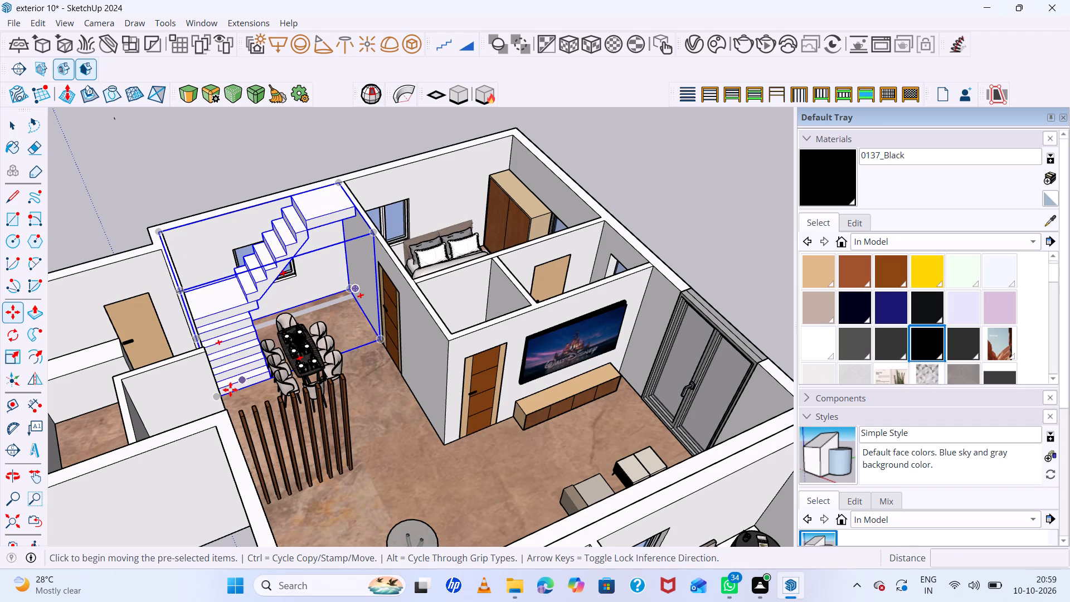
click(227, 393)
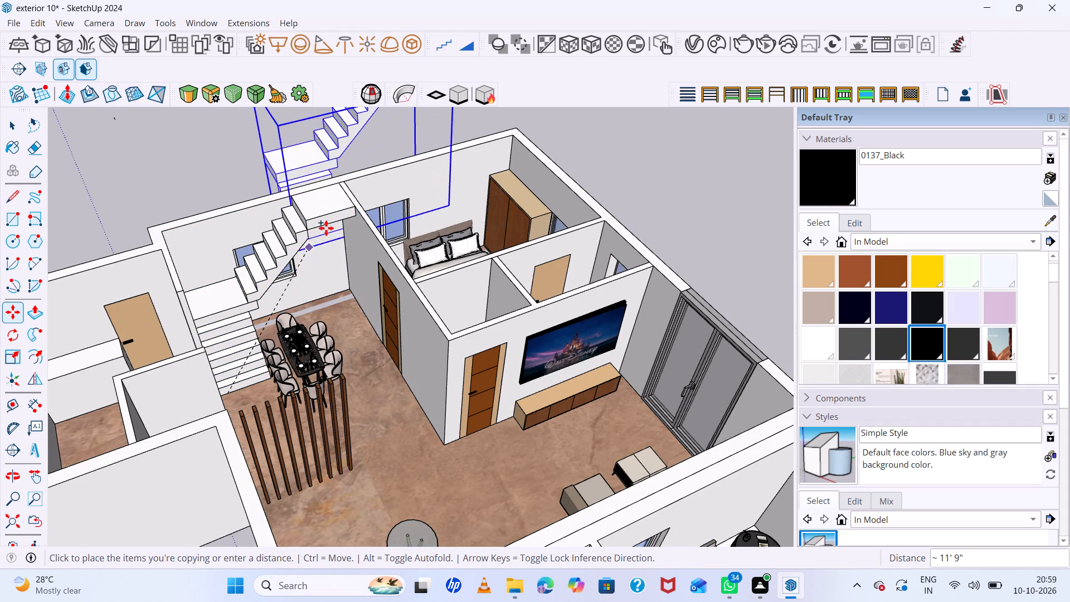
scroll(326, 228, down, 13)
scroll(287, 256, down, 1)
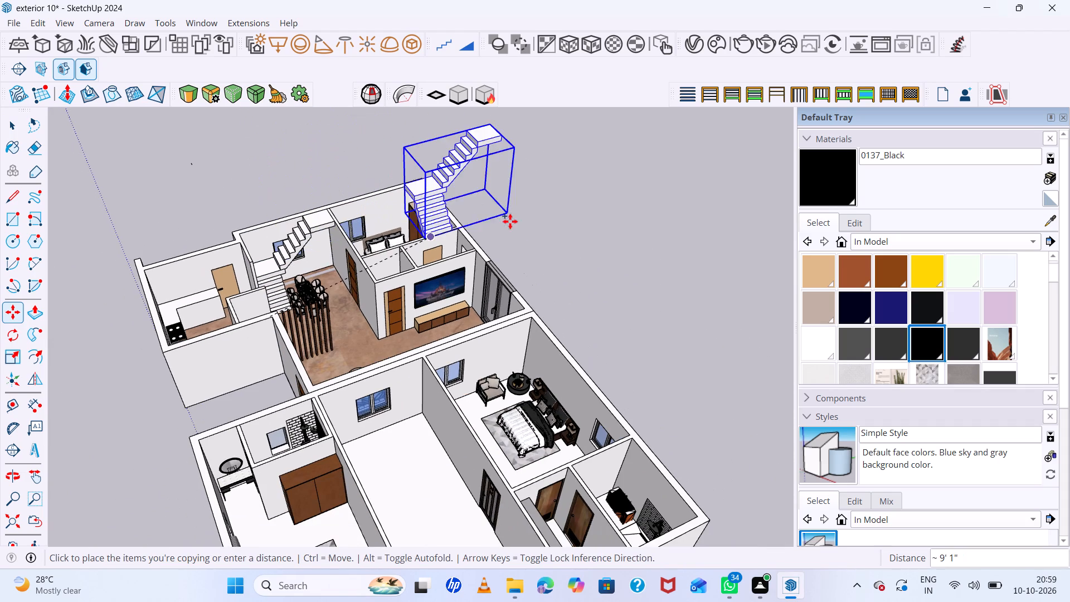
click(522, 219)
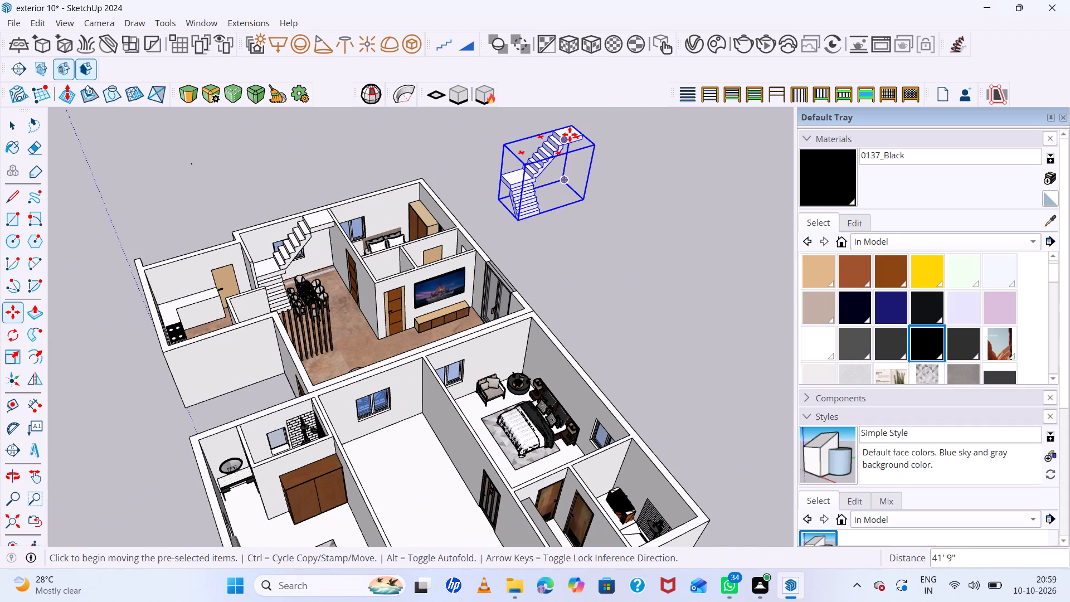
Rotate the staircase copy 180 degrees horizontally about a point near its base.
key(q)
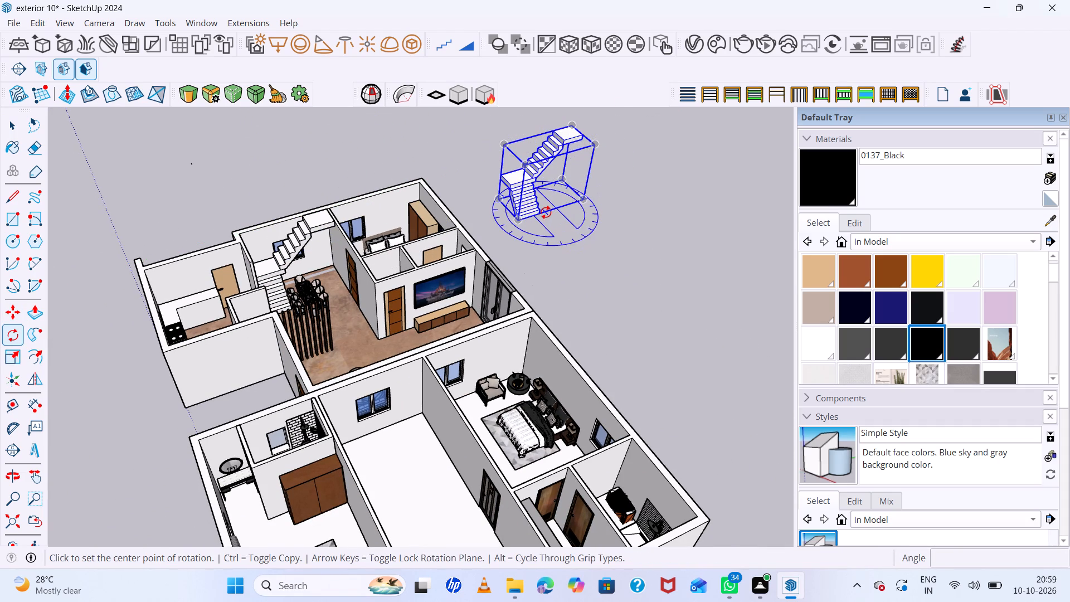
click(546, 211)
click(662, 175)
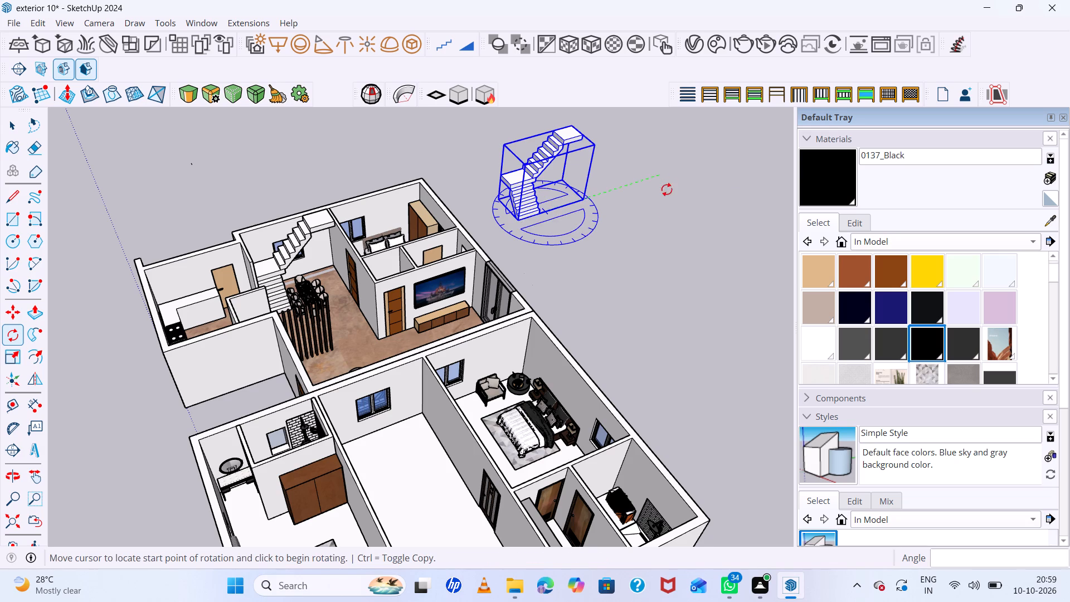
click(491, 230)
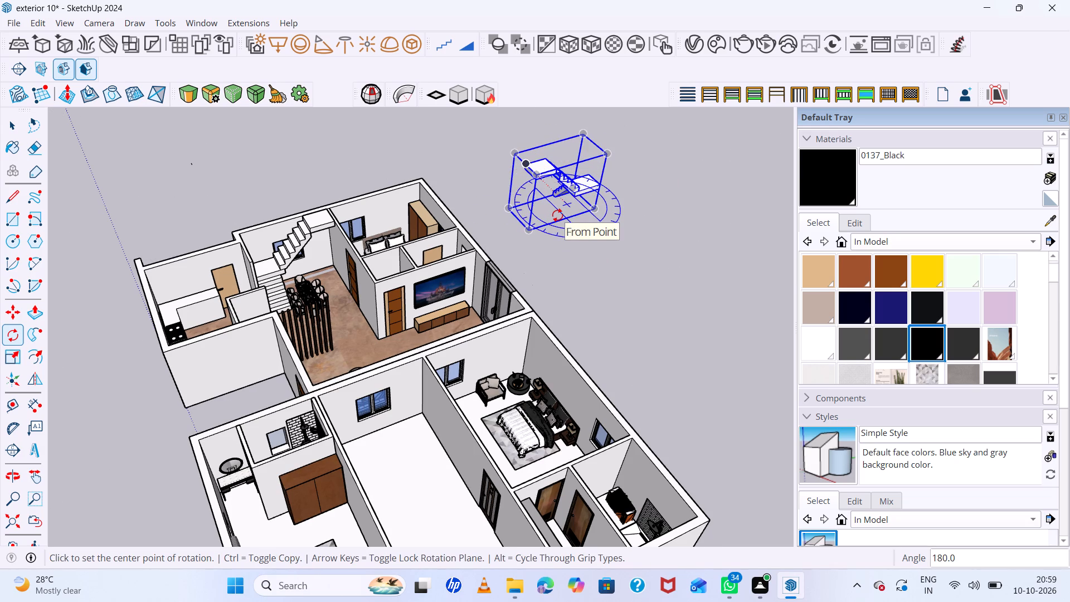
Move the rotated staircase copy about 42' 4" back over the original staircase by the dining area.
key(m)
scroll(557, 211, up, 11)
click(551, 197)
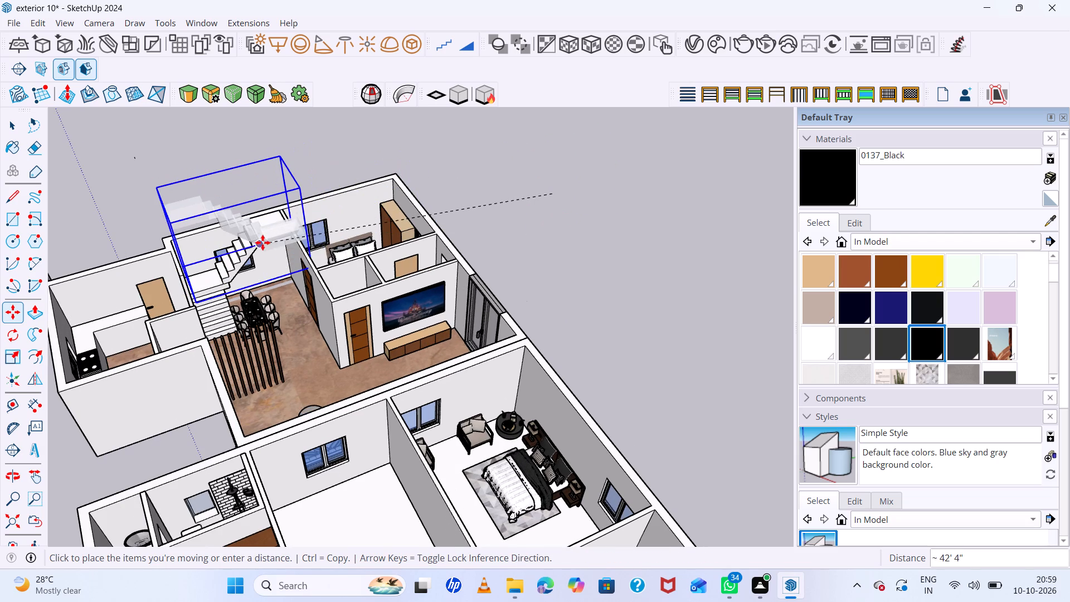
click(262, 242)
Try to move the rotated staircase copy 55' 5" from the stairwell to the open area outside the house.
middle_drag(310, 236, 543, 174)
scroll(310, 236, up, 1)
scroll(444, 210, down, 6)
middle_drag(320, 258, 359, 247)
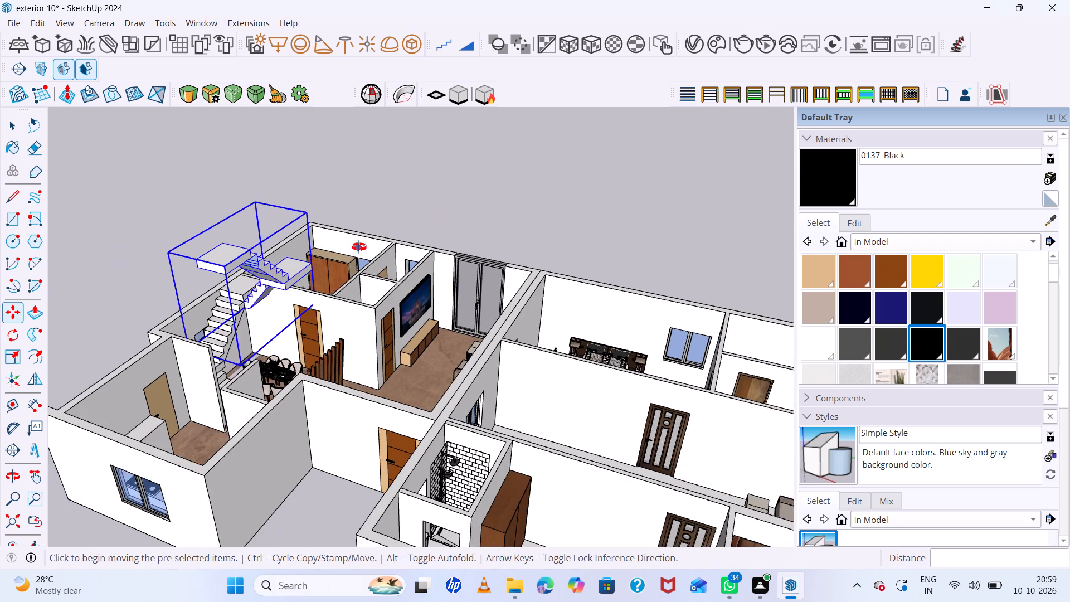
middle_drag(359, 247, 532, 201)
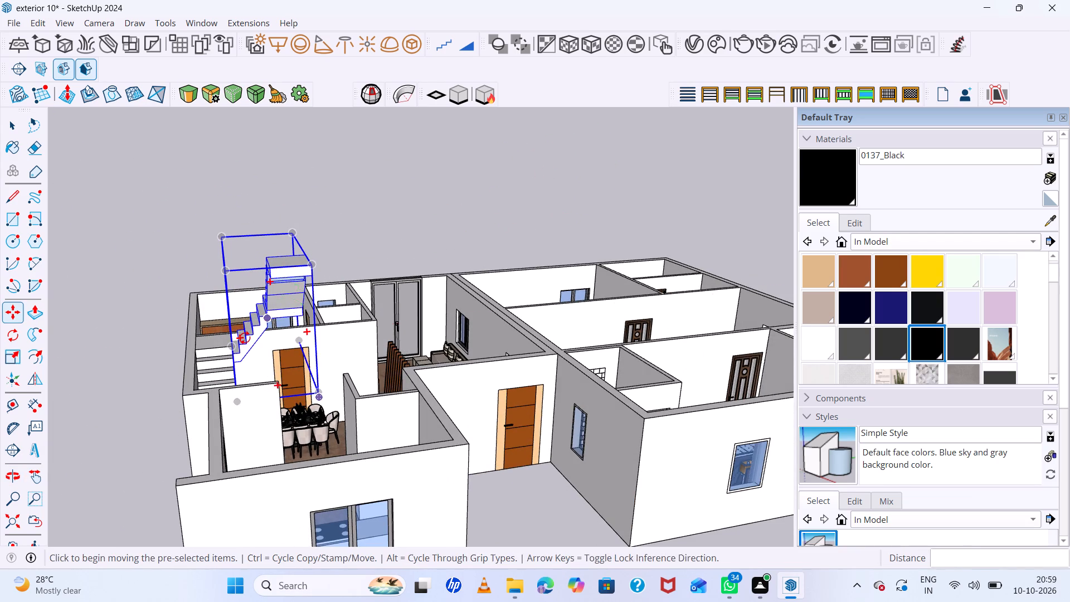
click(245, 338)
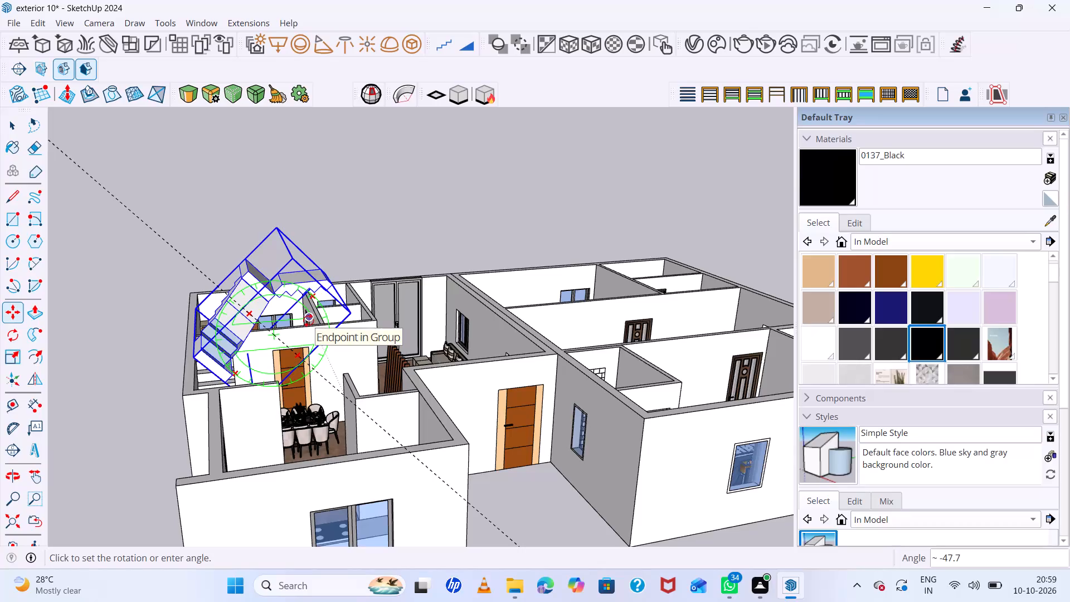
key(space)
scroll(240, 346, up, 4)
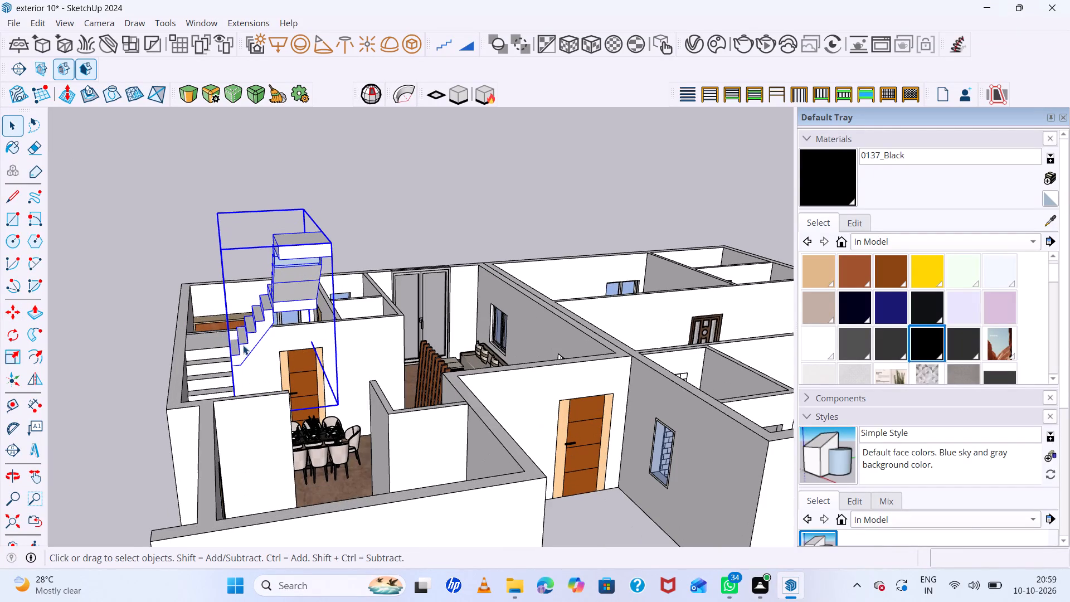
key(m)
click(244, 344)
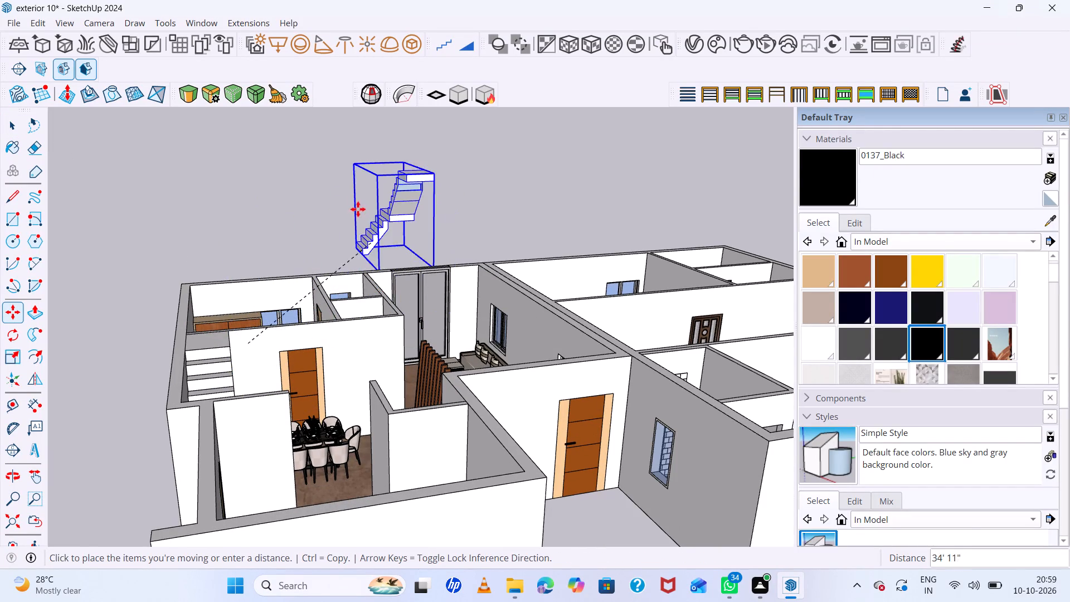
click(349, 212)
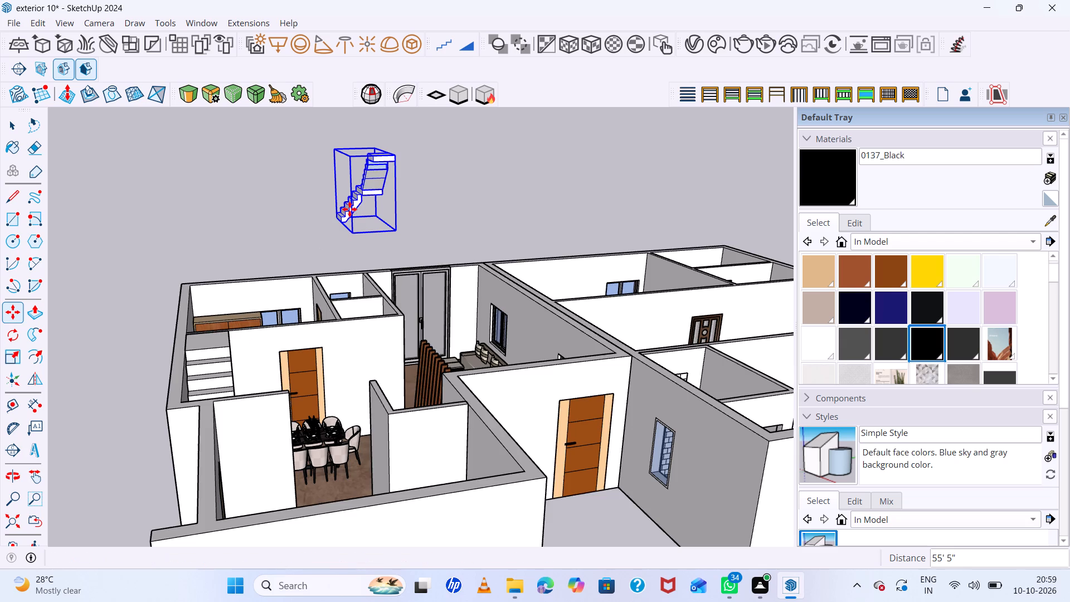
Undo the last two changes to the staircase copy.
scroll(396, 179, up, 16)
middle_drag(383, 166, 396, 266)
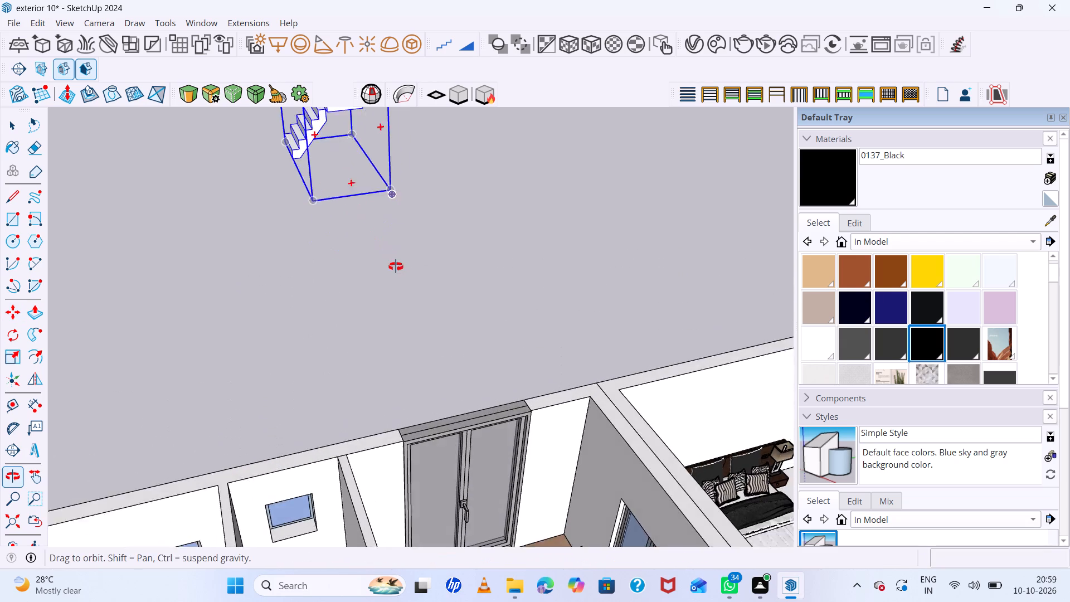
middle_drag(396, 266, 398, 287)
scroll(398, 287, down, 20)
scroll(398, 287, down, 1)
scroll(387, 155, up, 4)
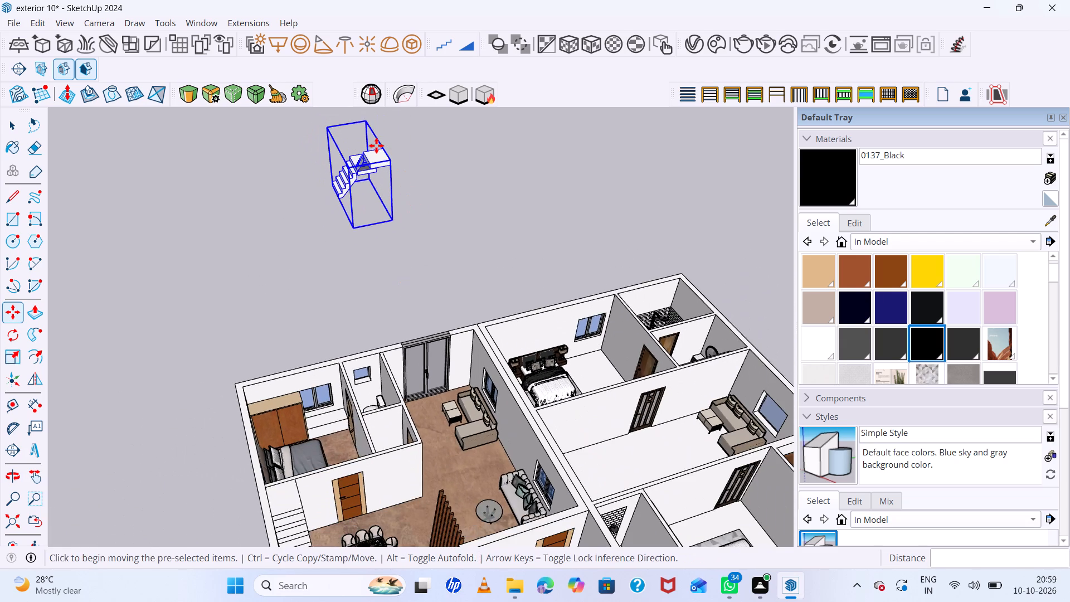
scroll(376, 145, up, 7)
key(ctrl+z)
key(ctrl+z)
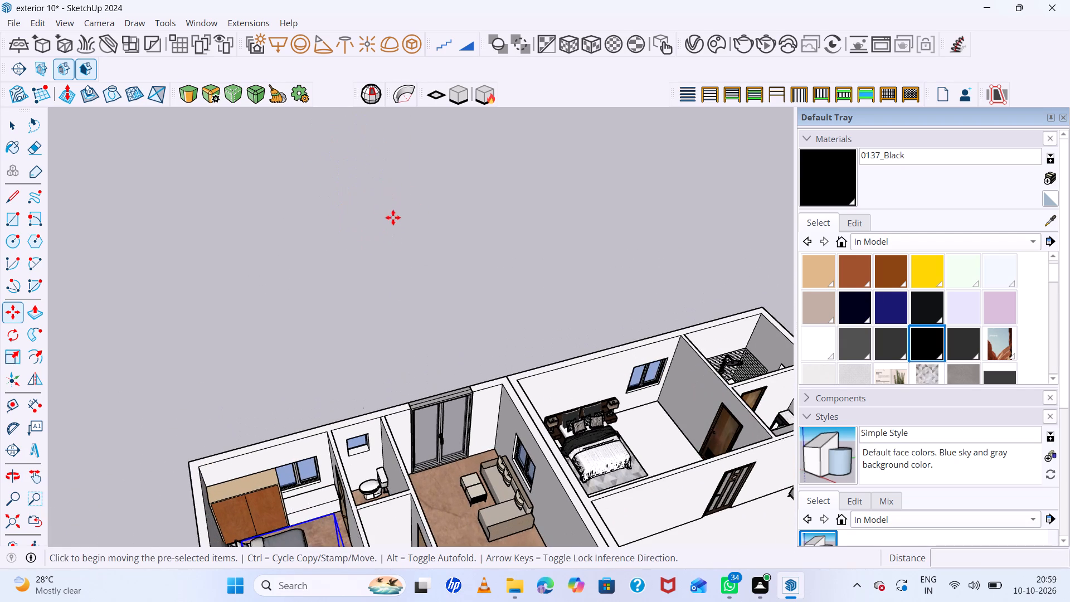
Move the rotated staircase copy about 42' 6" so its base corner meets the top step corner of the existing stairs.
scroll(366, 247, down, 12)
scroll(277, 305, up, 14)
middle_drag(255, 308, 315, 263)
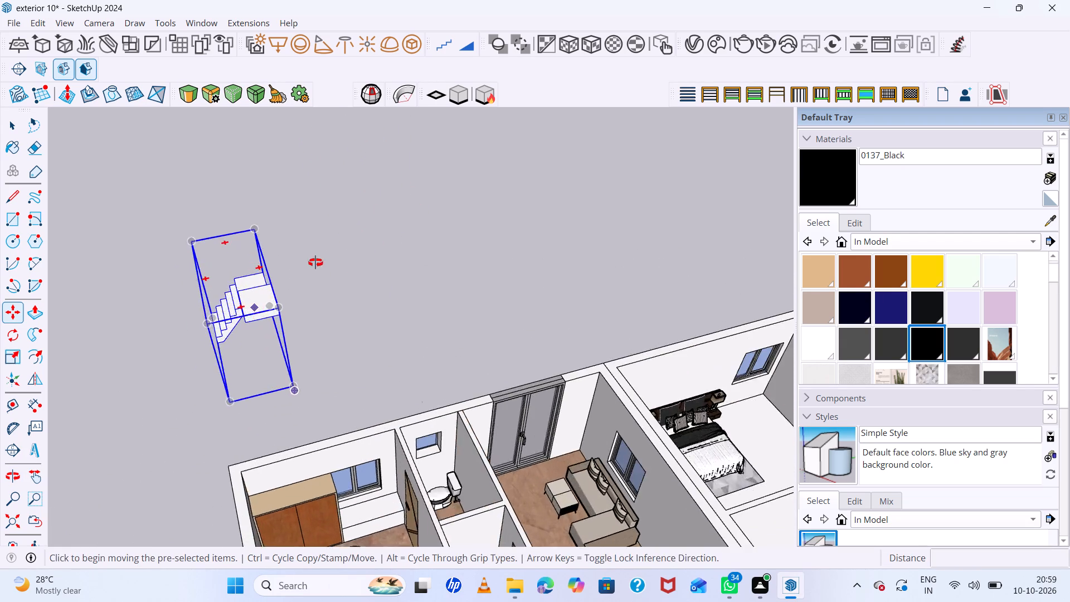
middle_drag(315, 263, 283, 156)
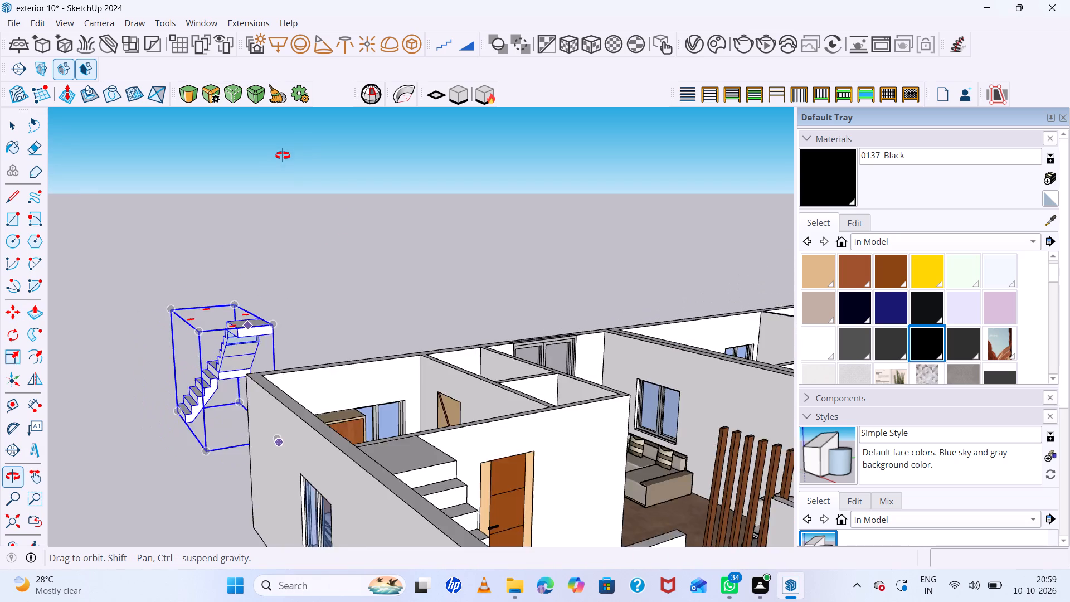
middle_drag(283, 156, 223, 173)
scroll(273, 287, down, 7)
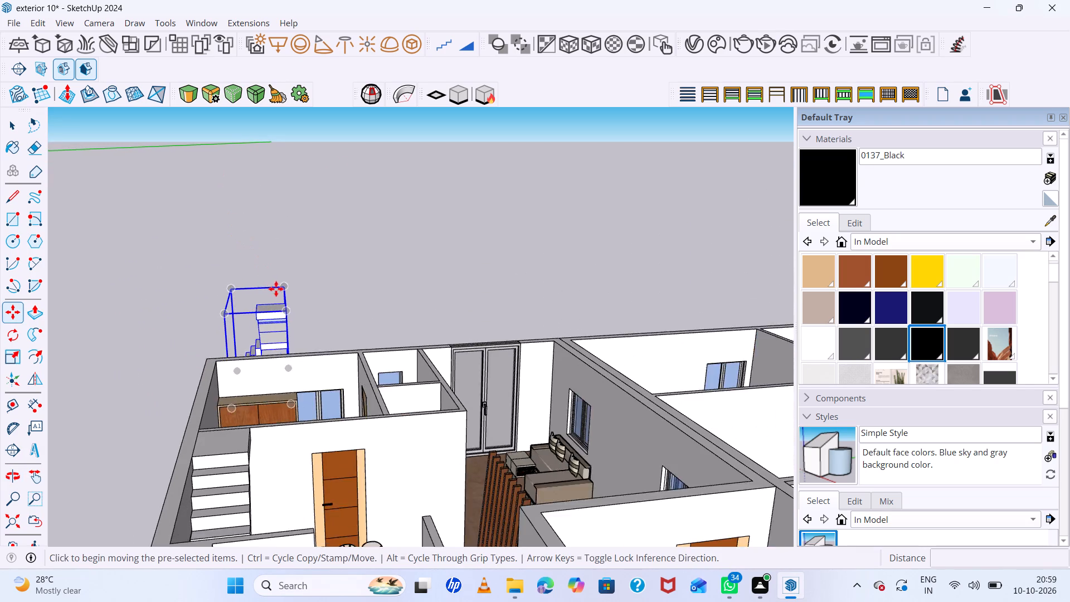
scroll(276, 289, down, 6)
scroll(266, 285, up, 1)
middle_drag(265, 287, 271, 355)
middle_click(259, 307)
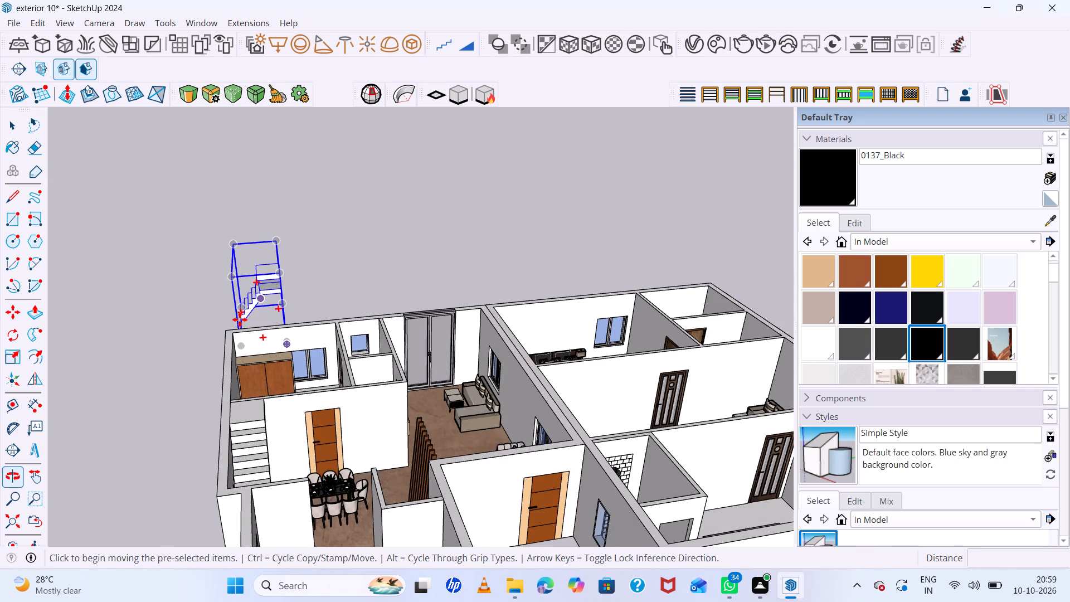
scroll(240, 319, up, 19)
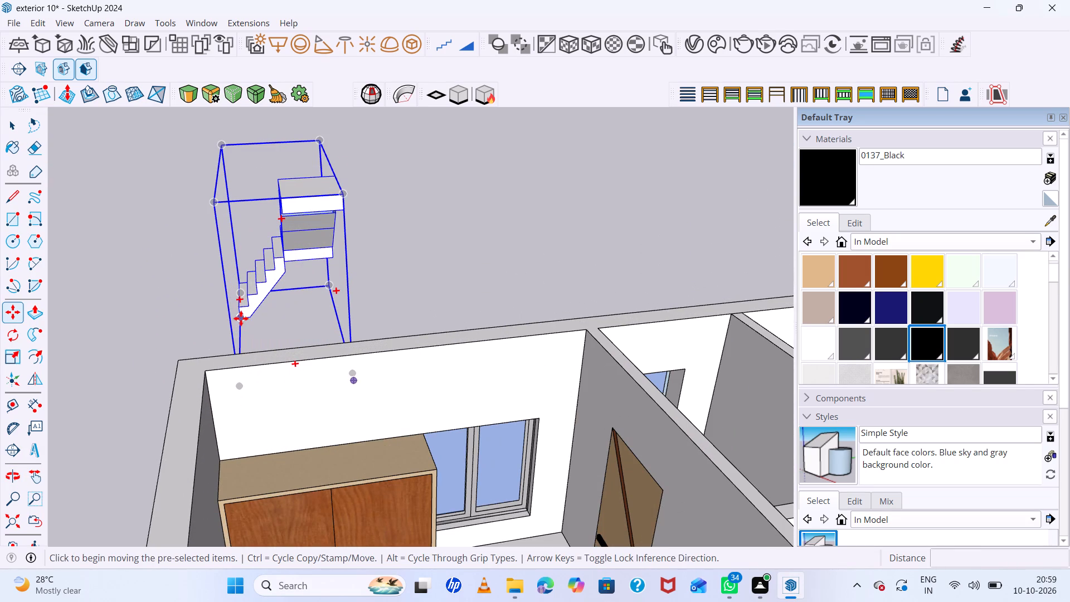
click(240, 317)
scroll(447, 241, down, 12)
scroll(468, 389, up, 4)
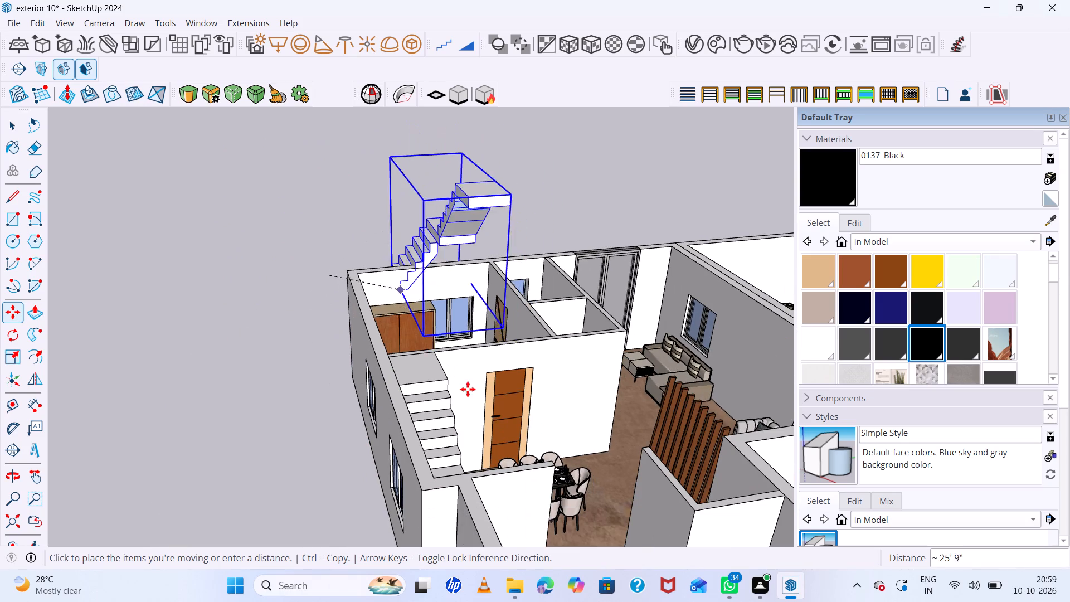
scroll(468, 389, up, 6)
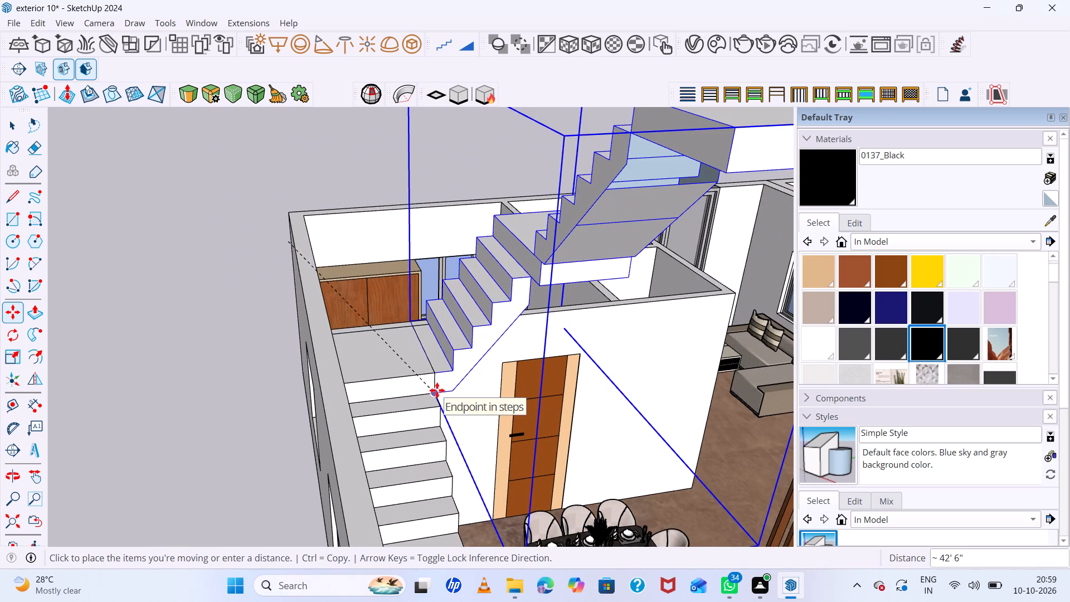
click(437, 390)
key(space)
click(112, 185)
Examine the placed staircase copy and its fit above the existing stairs from several sides of the house.
scroll(112, 185, down, 4)
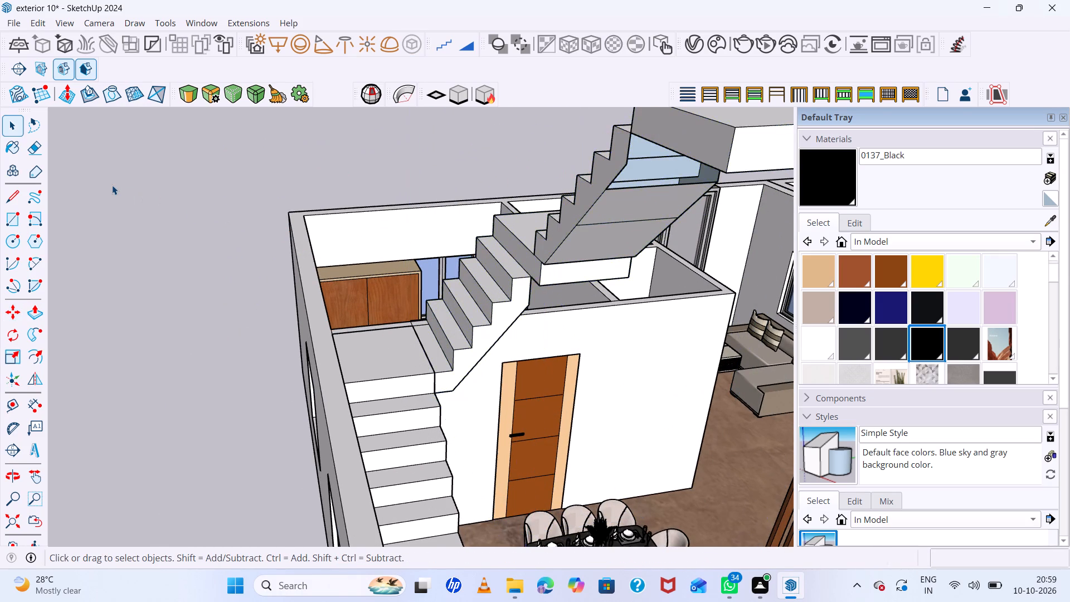
scroll(112, 185, down, 11)
scroll(252, 226, down, 5)
middle_drag(280, 247, 193, 406)
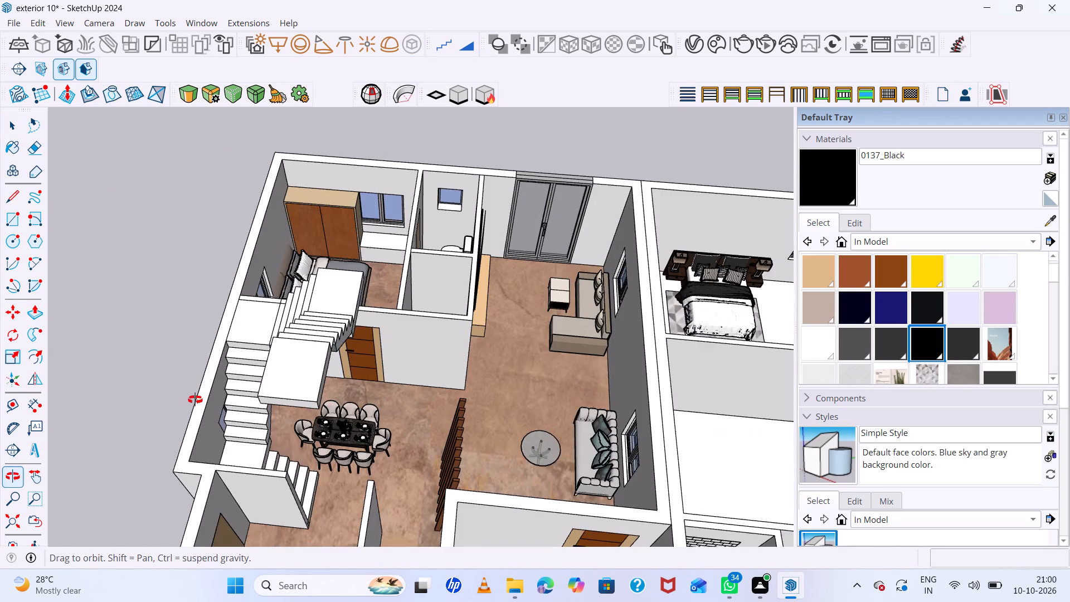
scroll(239, 285, down, 7)
middle_drag(283, 319, 0, 322)
scroll(232, 255, down, 4)
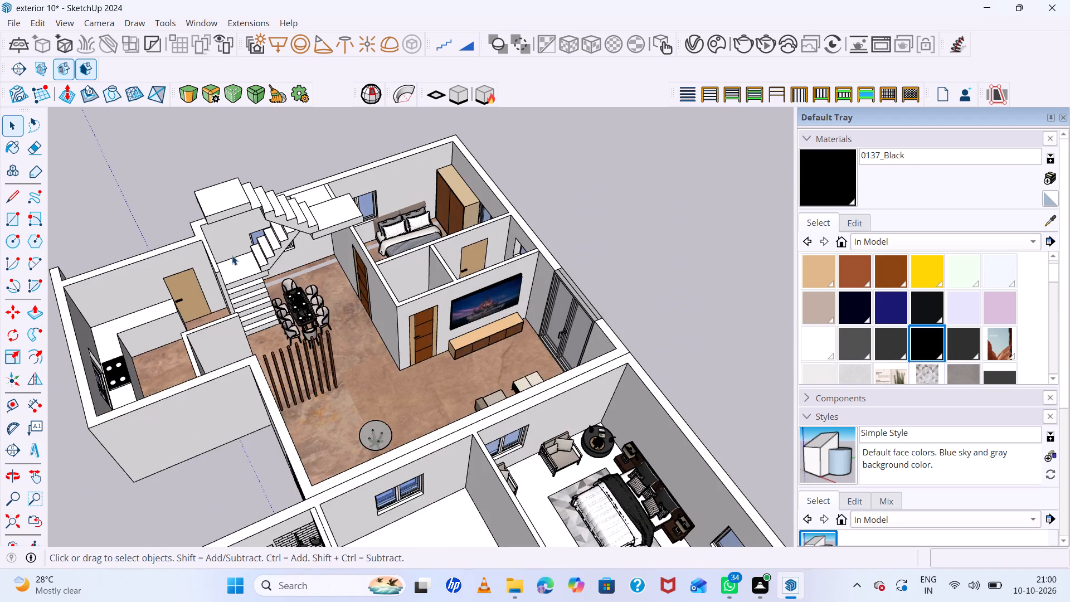
scroll(232, 255, down, 2)
scroll(309, 264, up, 1)
middle_drag(309, 264, 58, 245)
scroll(236, 232, down, 7)
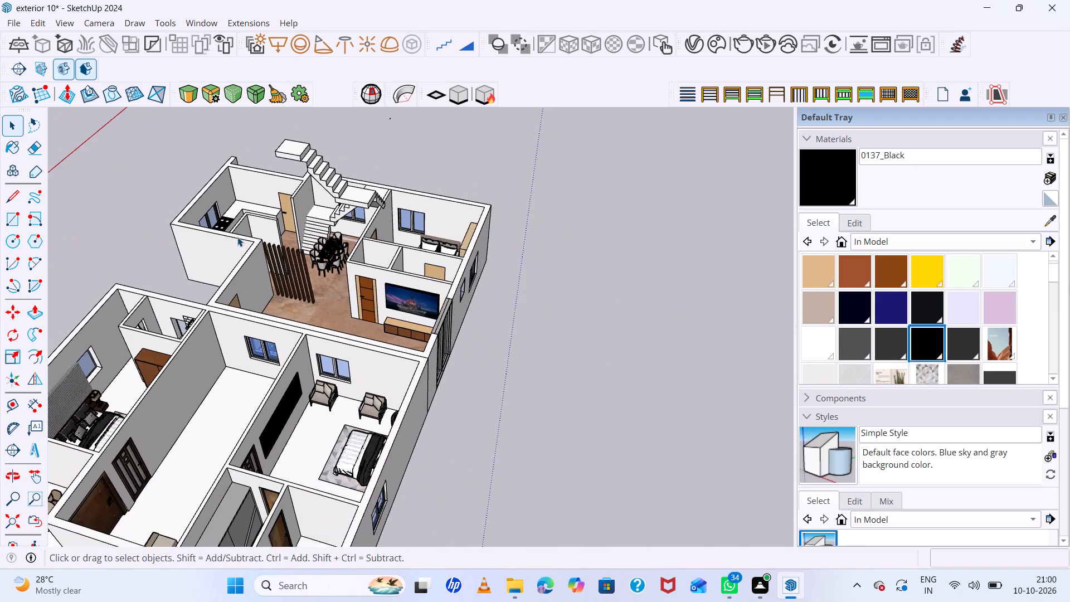
scroll(237, 237, down, 7)
middle_drag(256, 310, 254, 294)
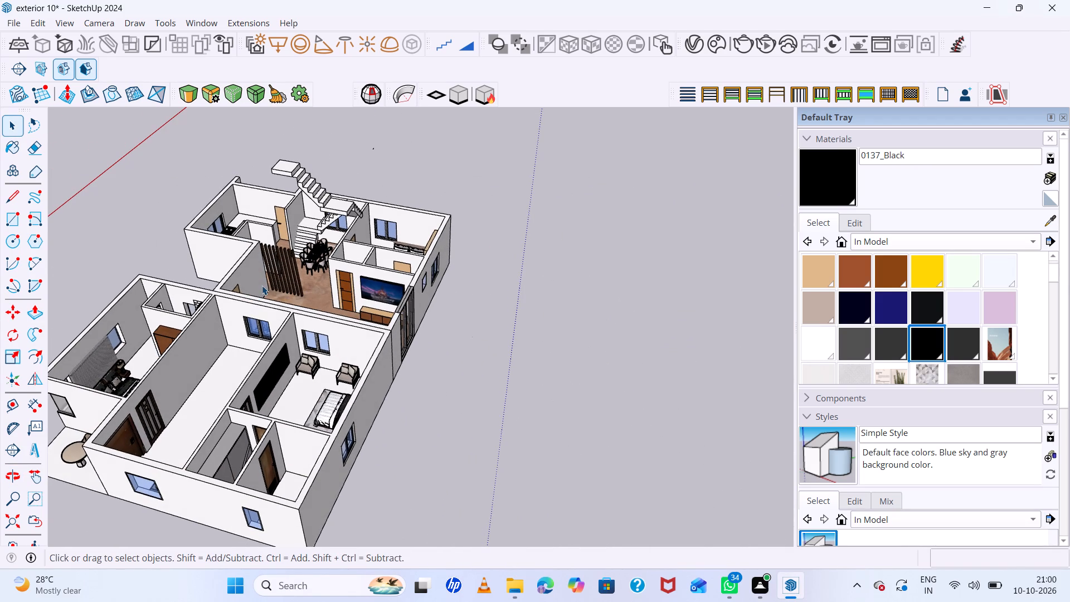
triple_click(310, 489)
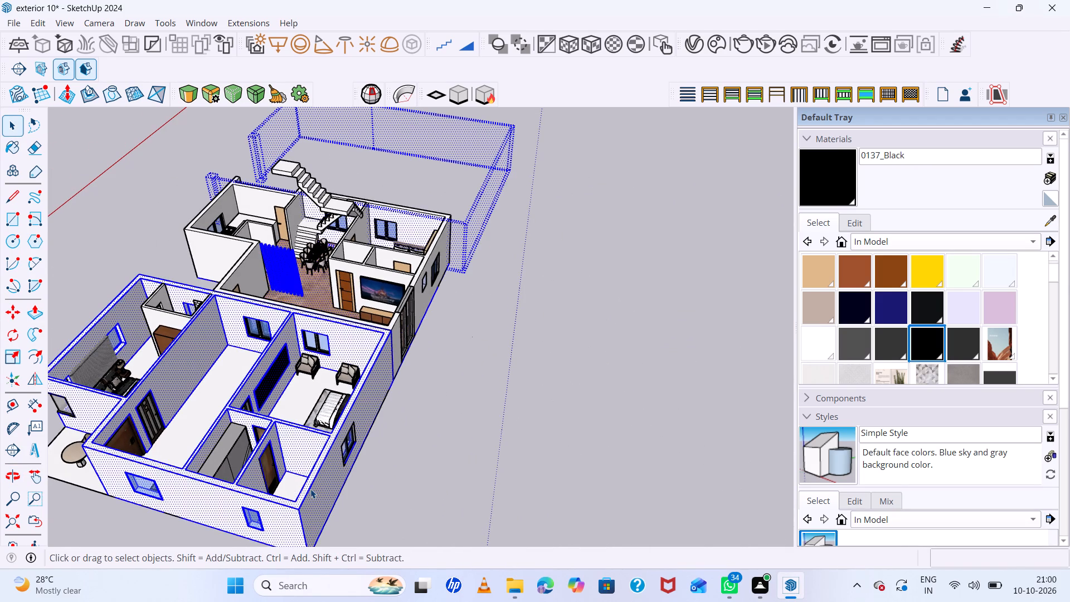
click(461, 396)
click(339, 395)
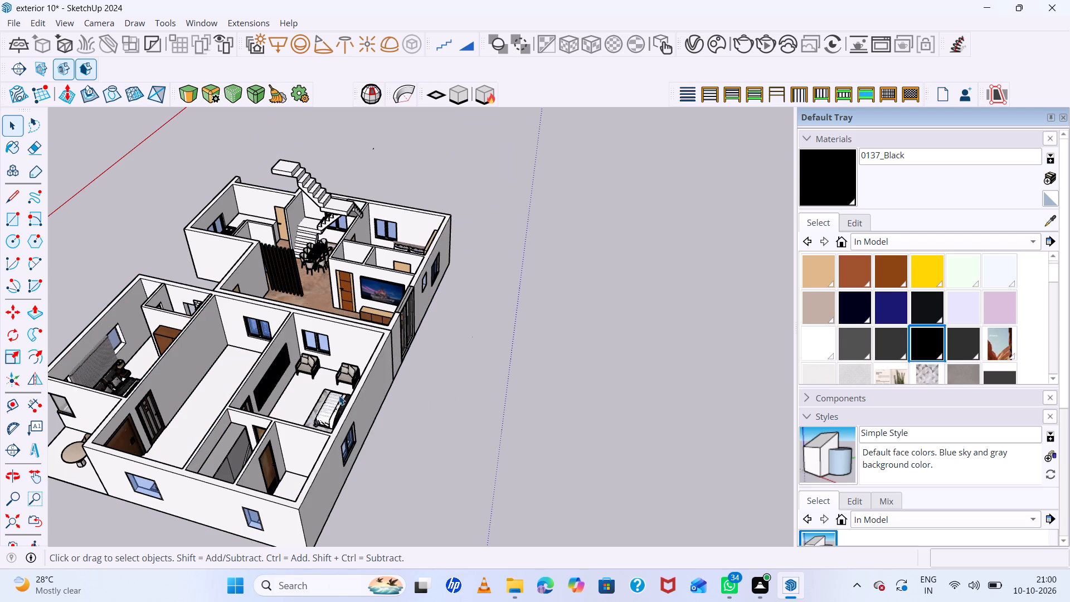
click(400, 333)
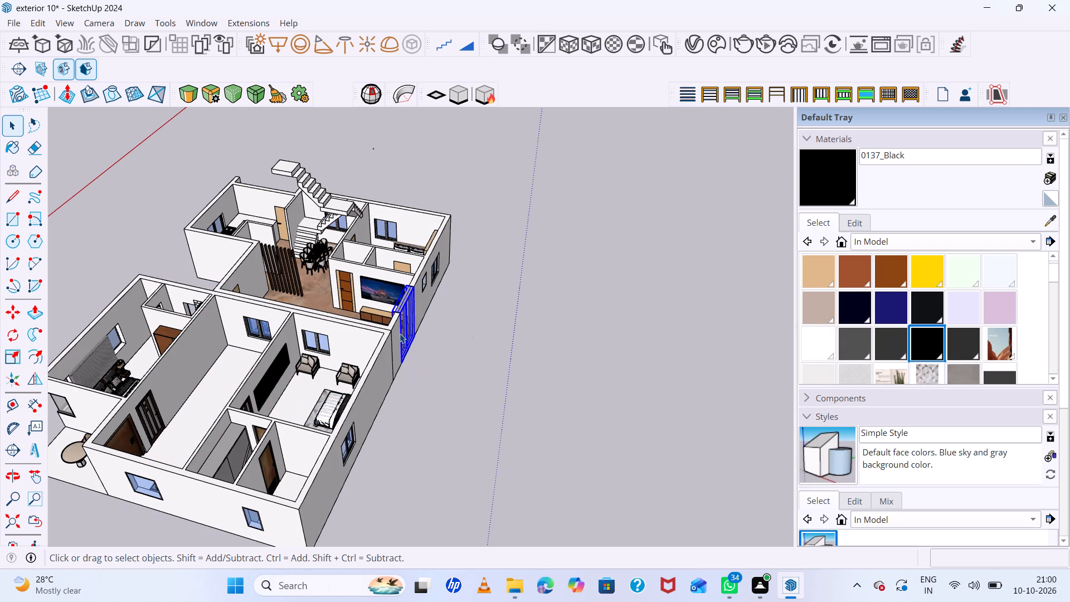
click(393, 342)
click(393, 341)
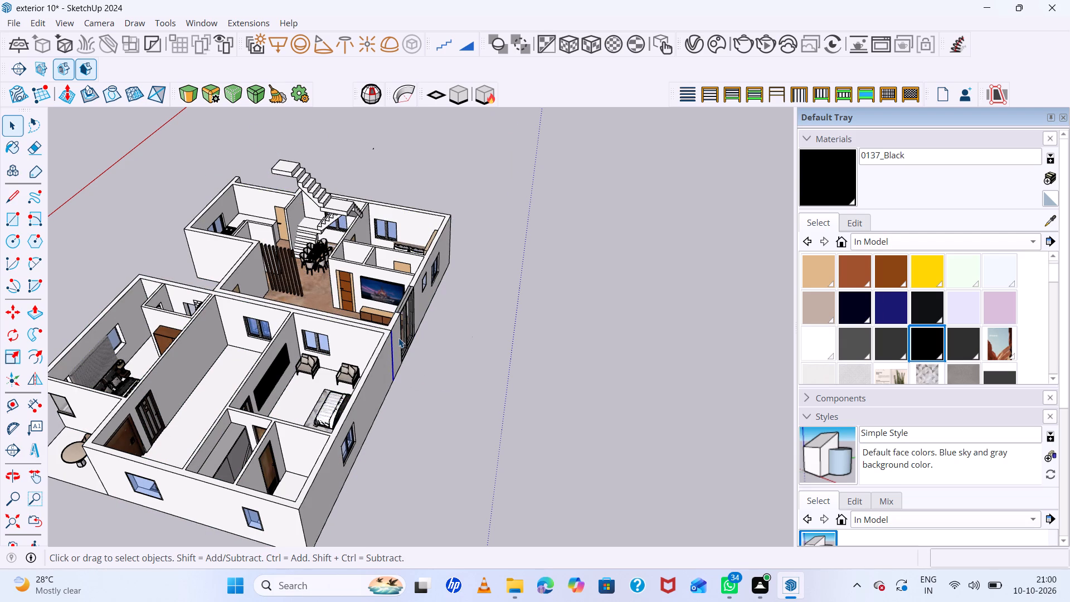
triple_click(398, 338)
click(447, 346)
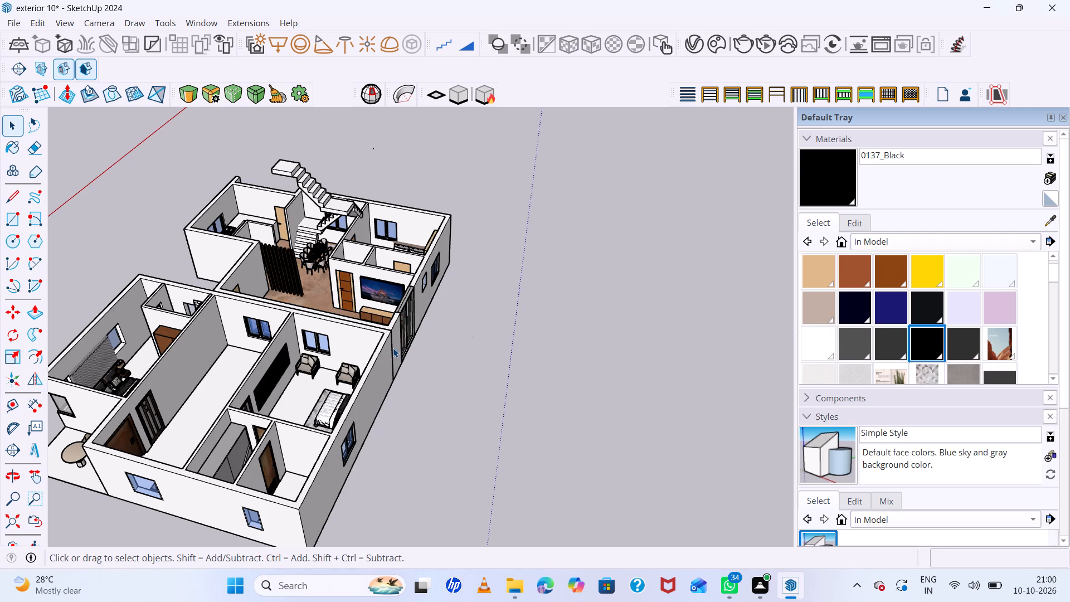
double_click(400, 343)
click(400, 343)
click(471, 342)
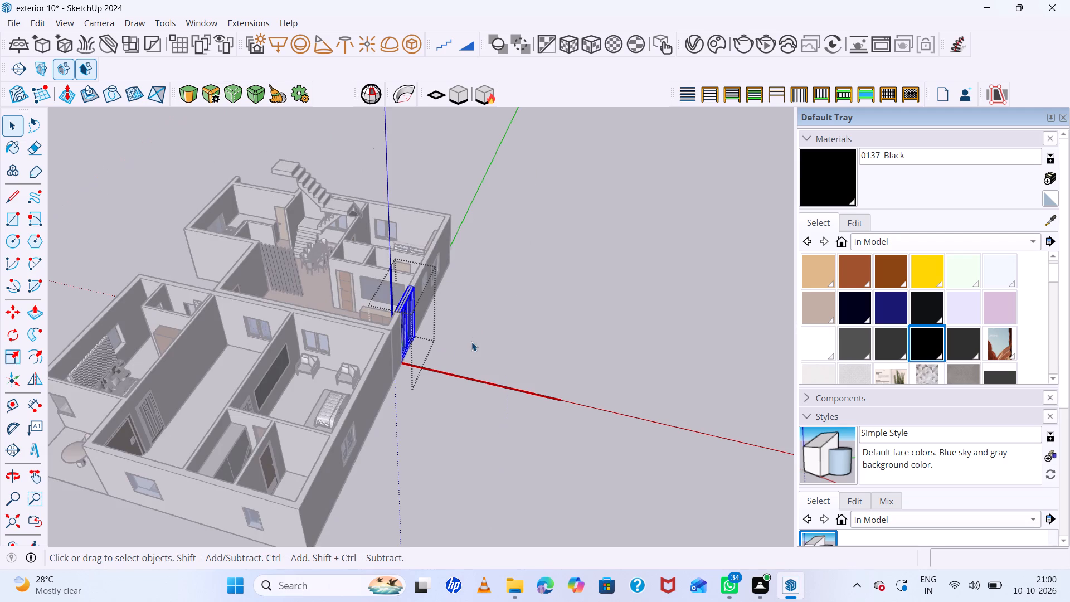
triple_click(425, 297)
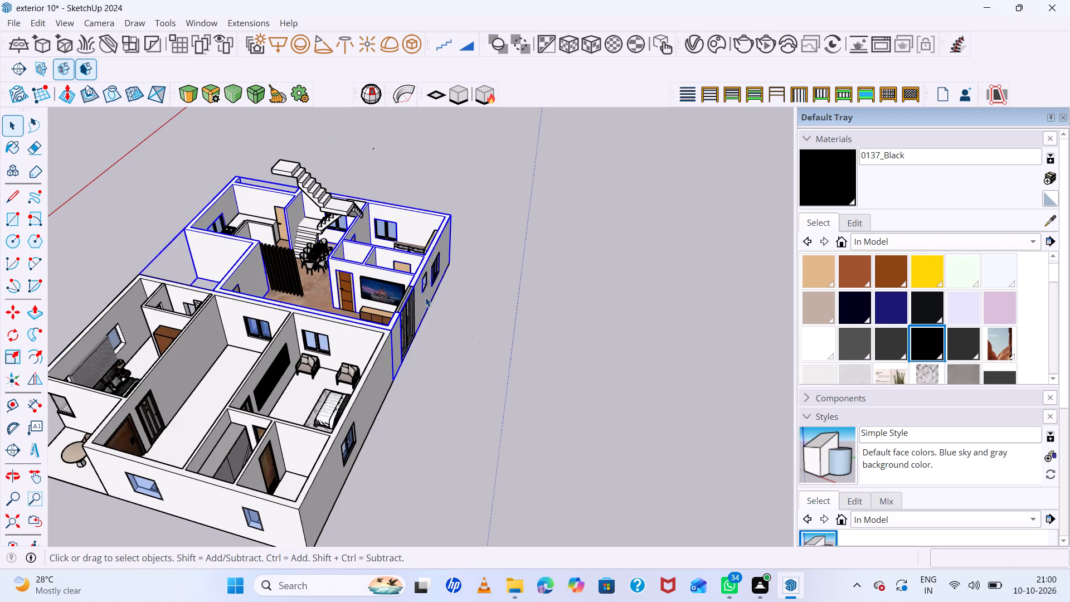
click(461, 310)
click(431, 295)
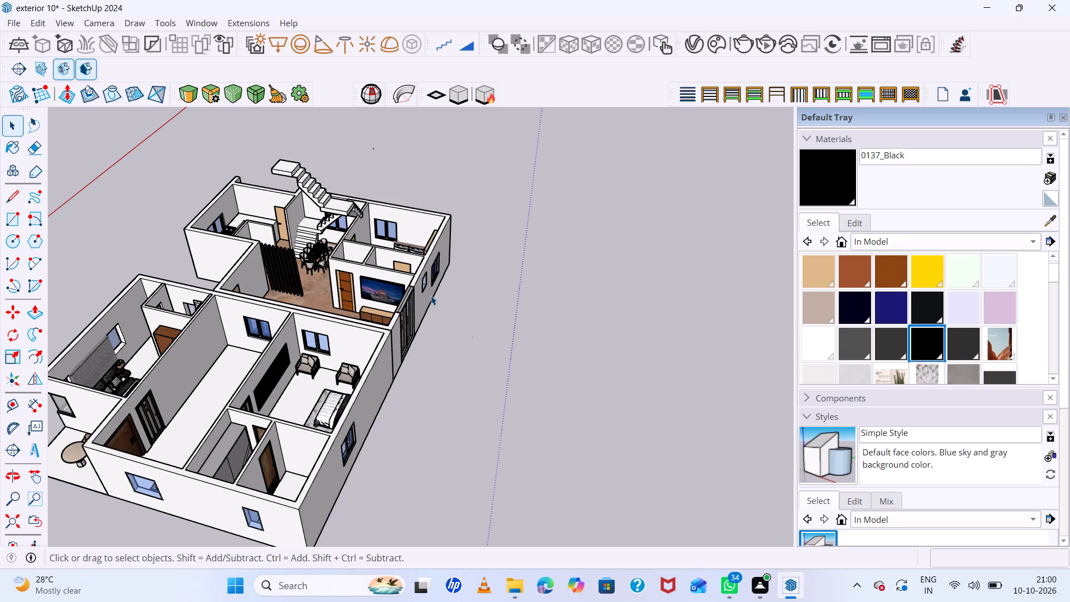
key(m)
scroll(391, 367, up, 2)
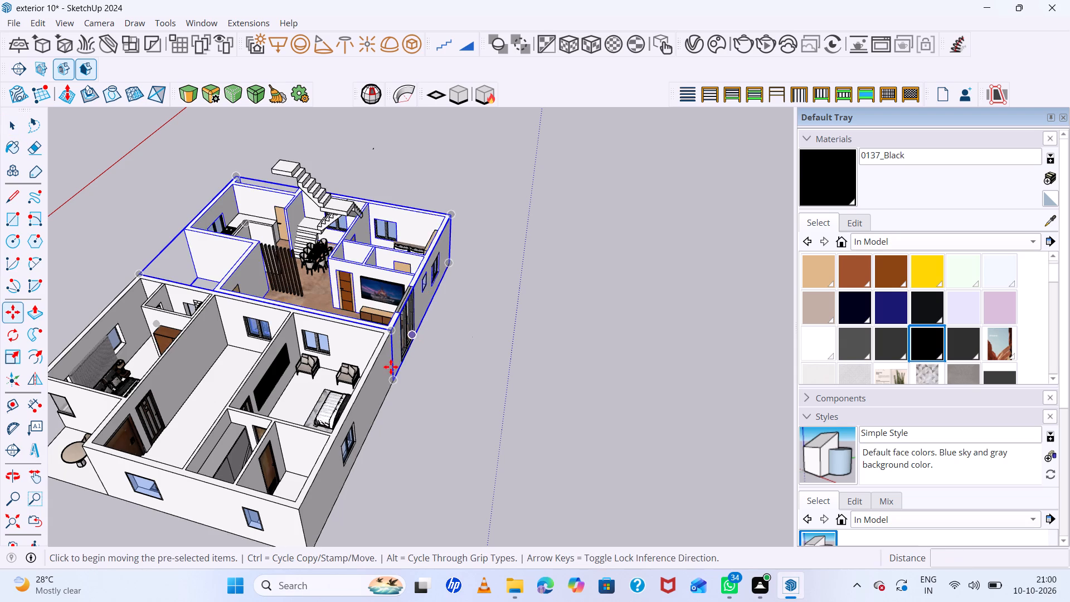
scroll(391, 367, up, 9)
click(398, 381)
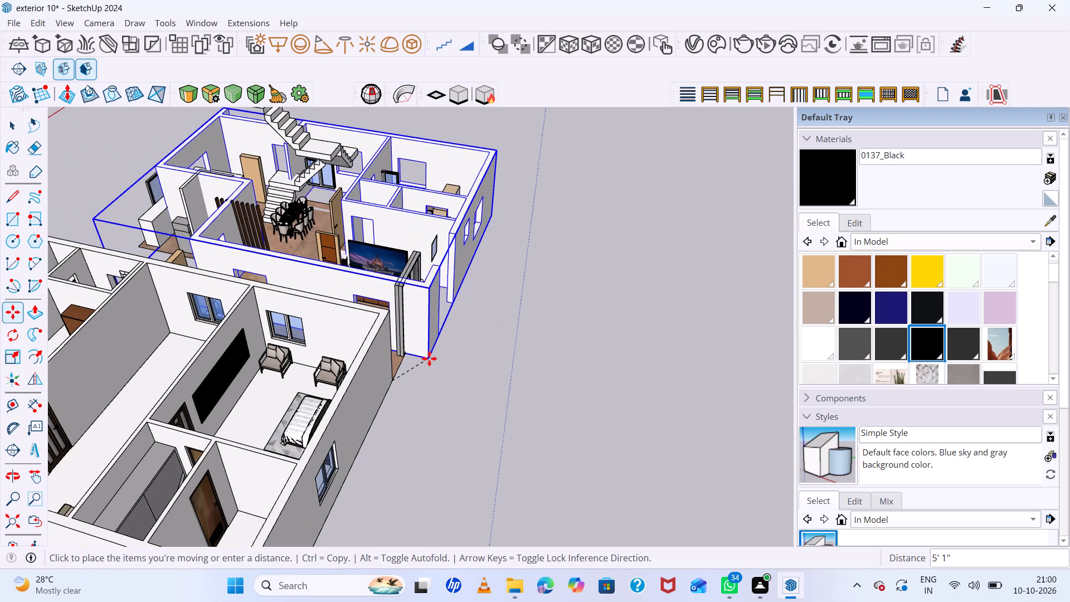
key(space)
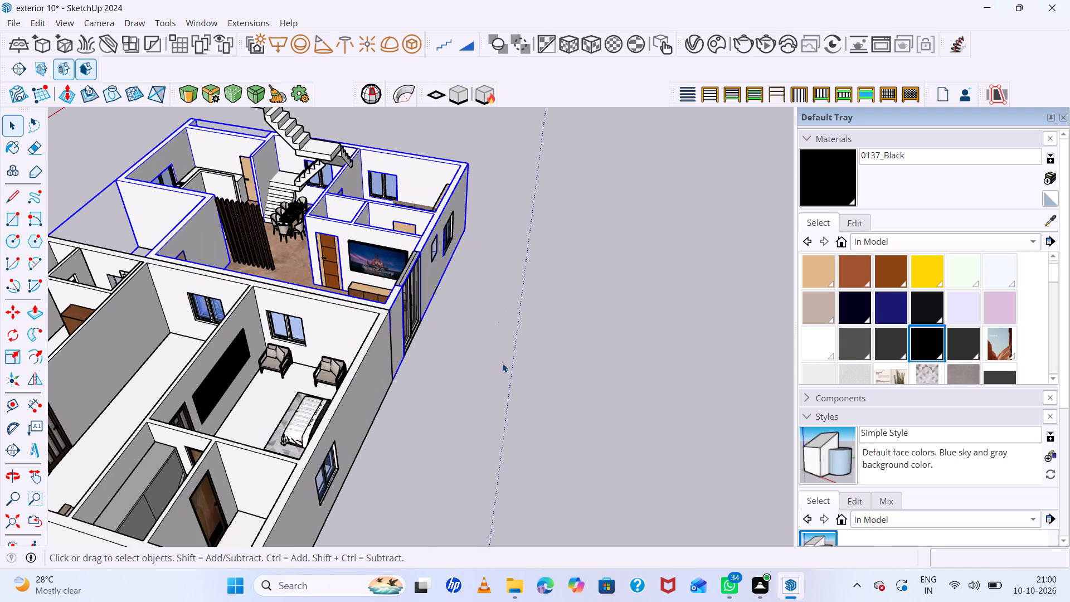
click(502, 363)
Delete the rotated staircase copy above the existing stairs by the dining area.
scroll(504, 362, down, 19)
middle_drag(392, 427, 473, 438)
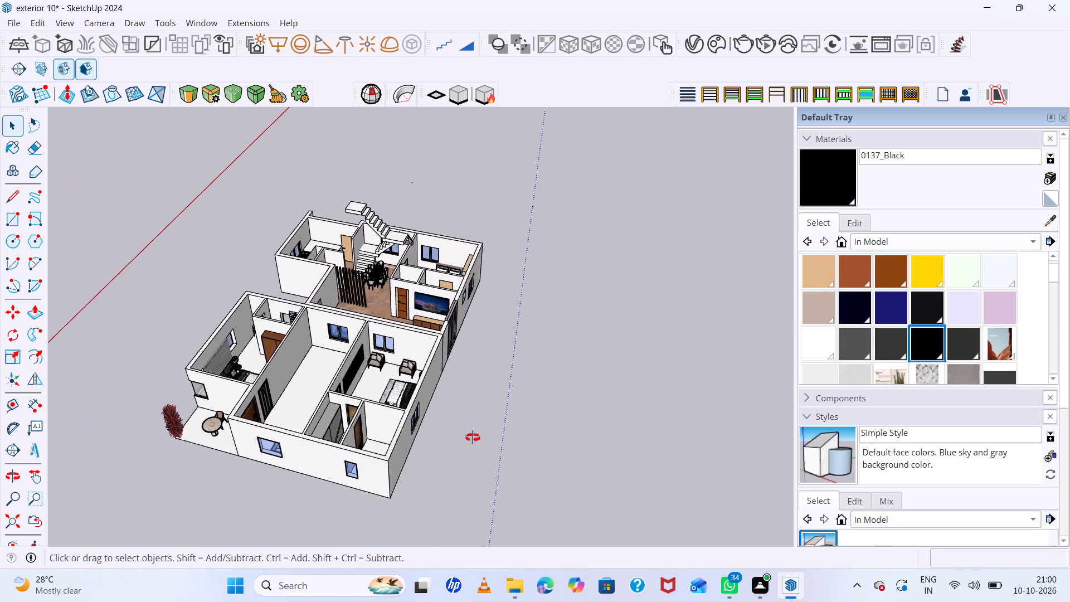
middle_drag(473, 438, 607, 446)
middle_drag(520, 453, 604, 415)
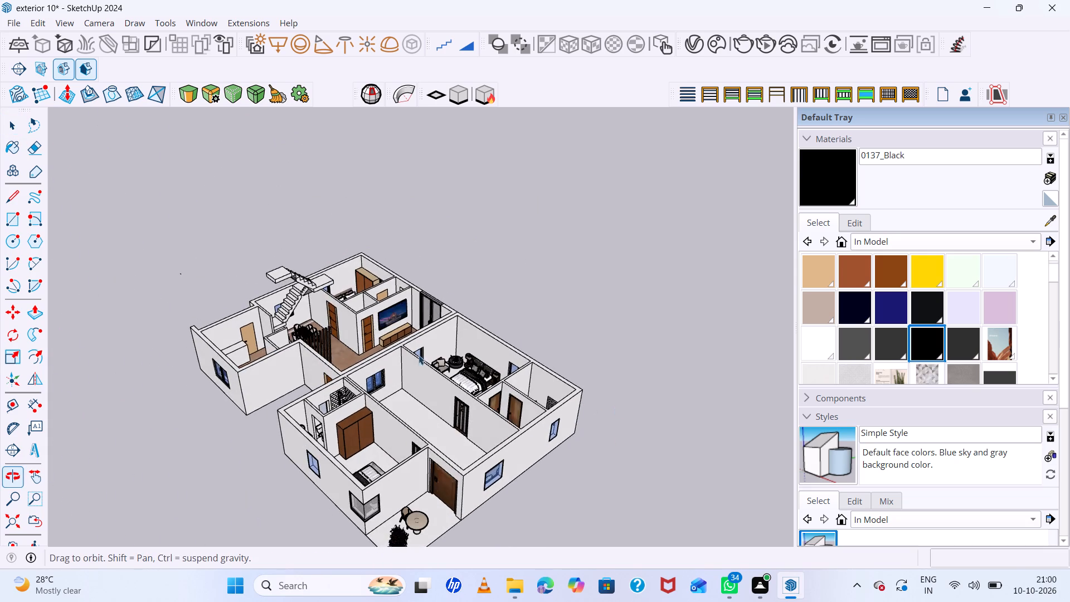
scroll(281, 282, up, 11)
click(352, 277)
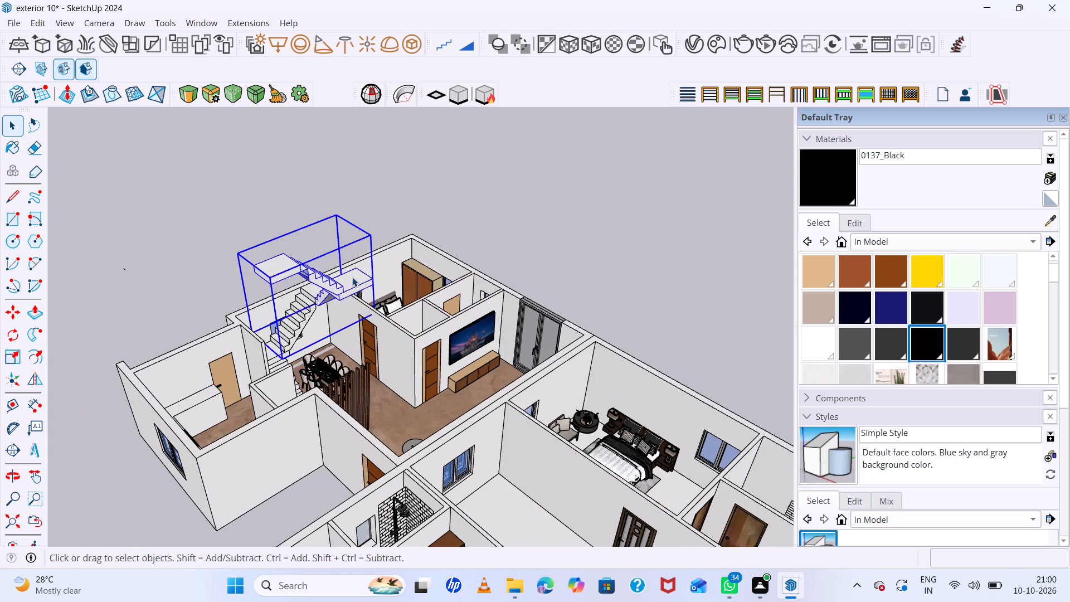
key(Delete)
Examine the overall layout of the furnished house from above.
scroll(353, 278, down, 3)
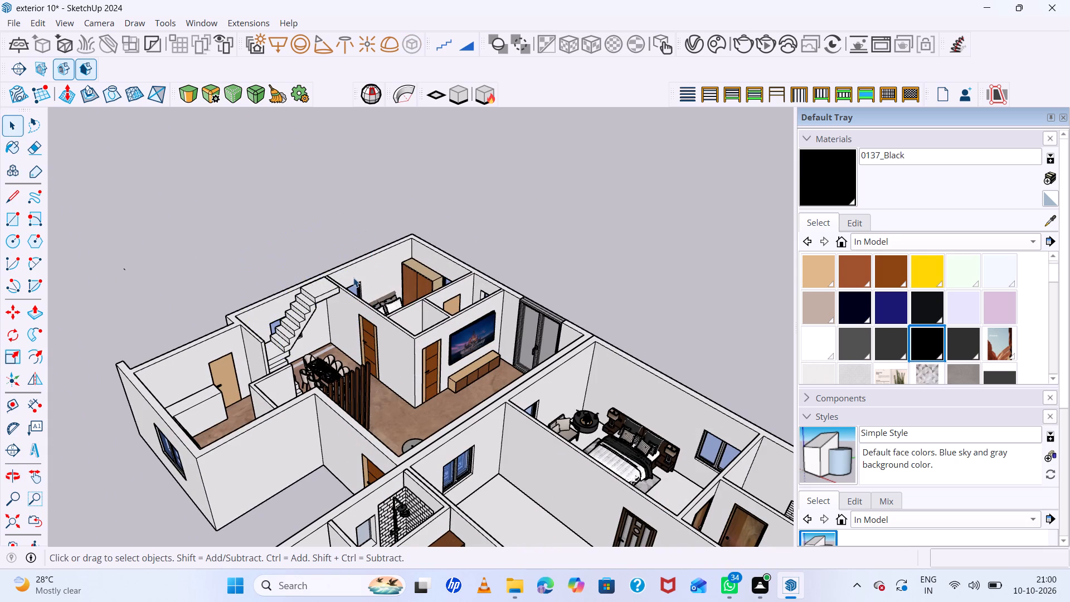
scroll(353, 278, down, 9)
middle_drag(367, 399, 580, 455)
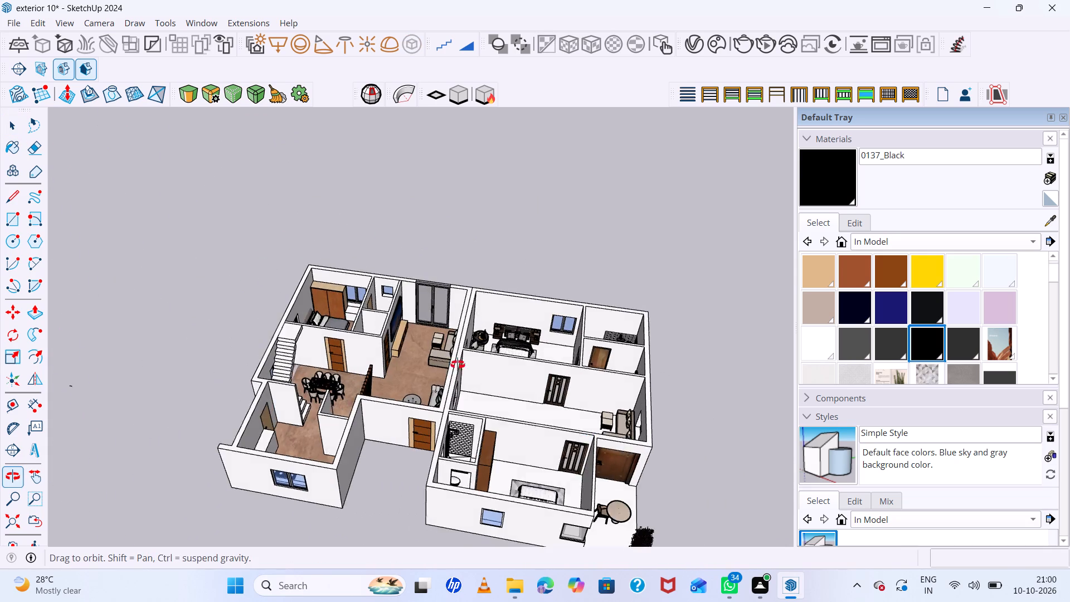
scroll(448, 358, down, 15)
scroll(437, 381, up, 12)
middle_drag(460, 414, 473, 466)
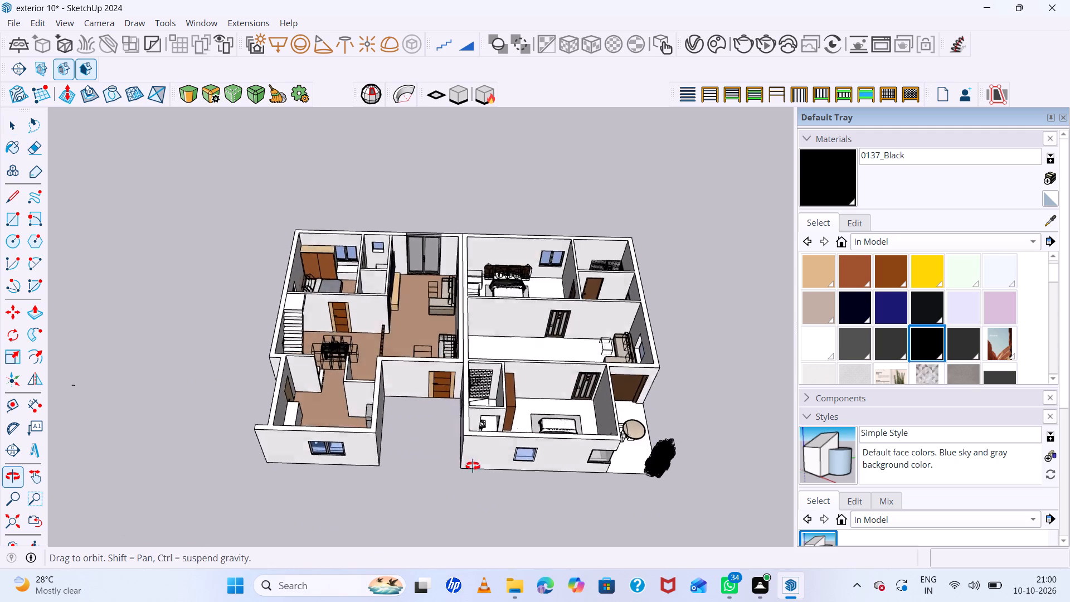
middle_drag(473, 466, 484, 507)
scroll(531, 313, up, 4)
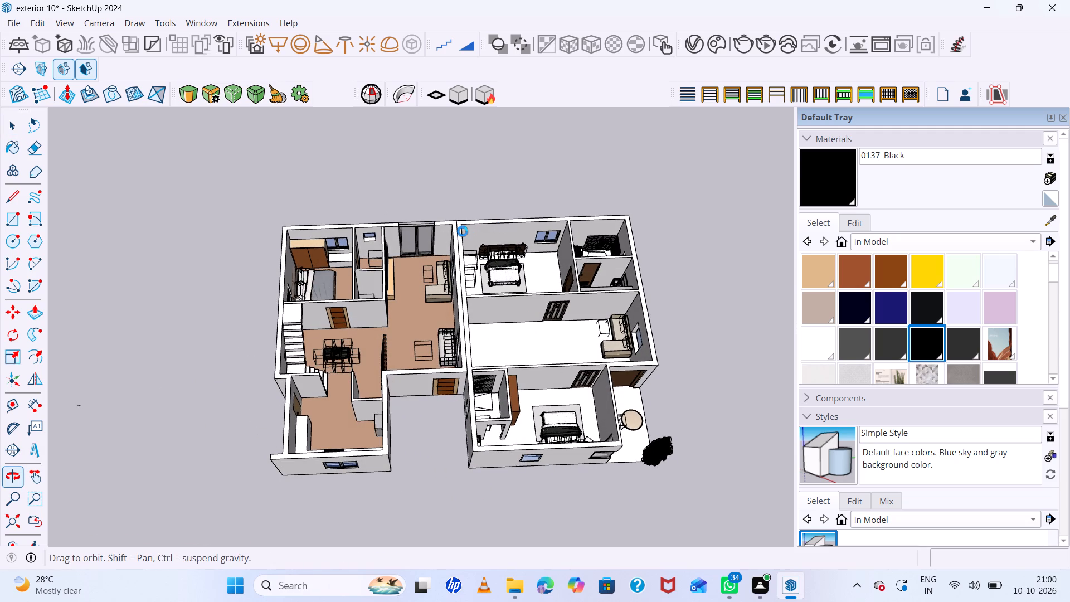
scroll(463, 231, down, 5)
scroll(501, 285, up, 5)
scroll(519, 298, down, 3)
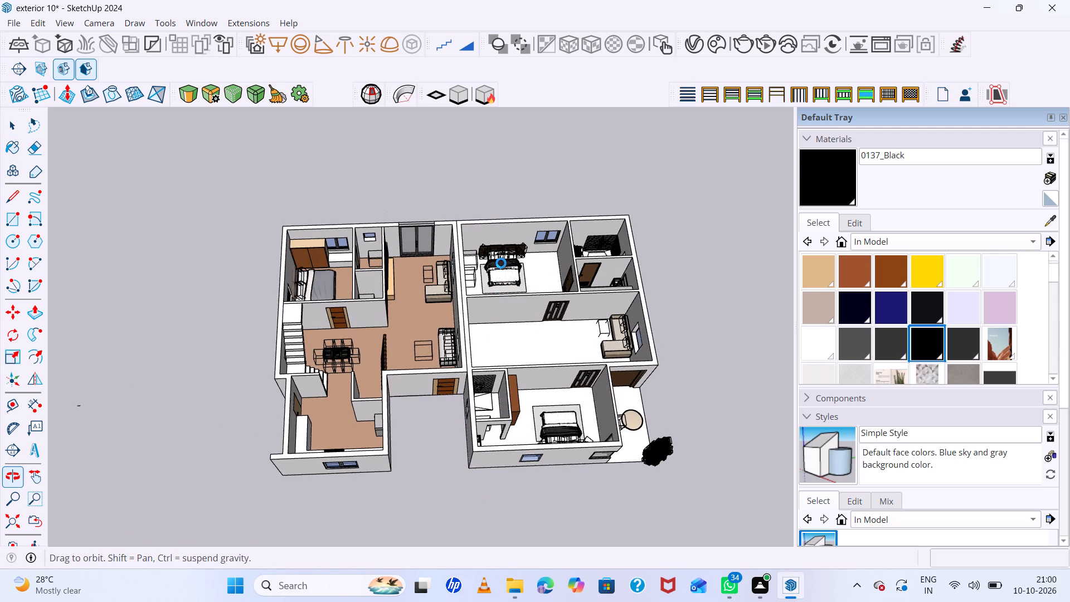
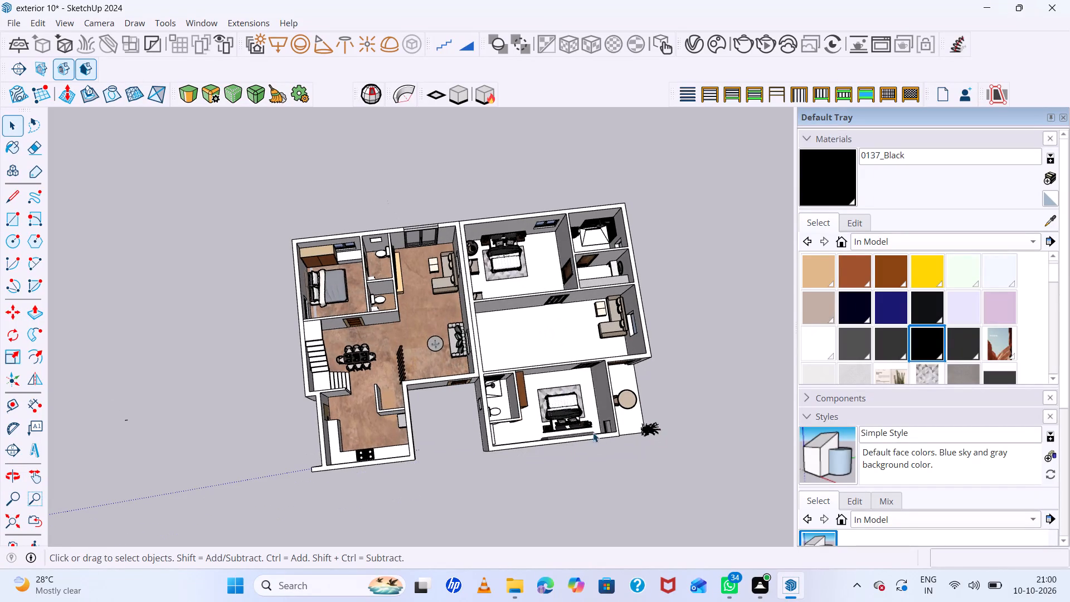
Save the furnished house model under its existing file name.
middle_drag(595, 435, 556, 445)
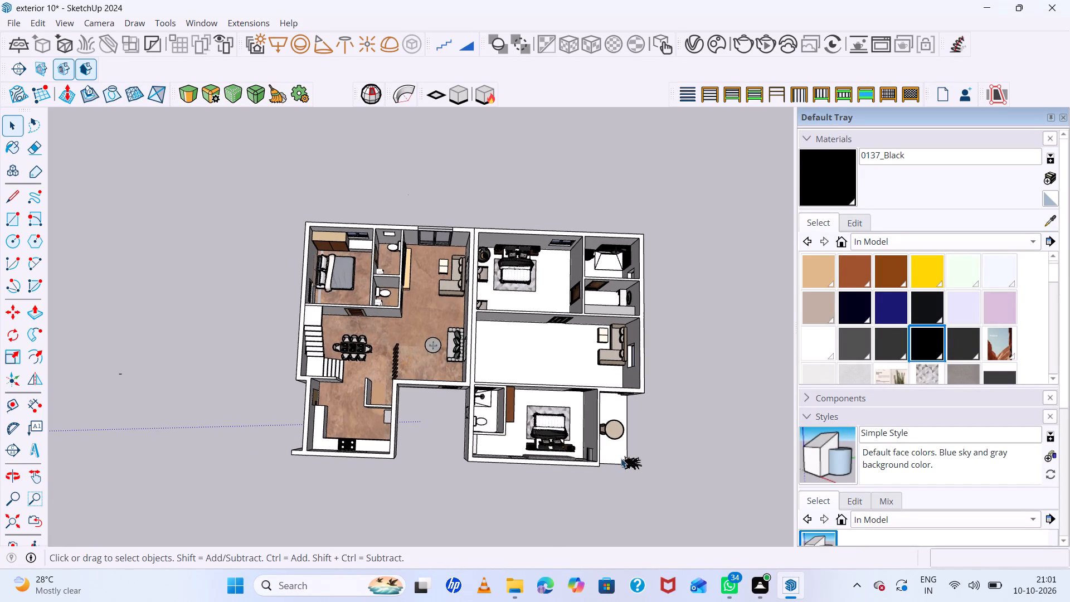
scroll(650, 461, up, 3)
middle_drag(645, 469, 663, 462)
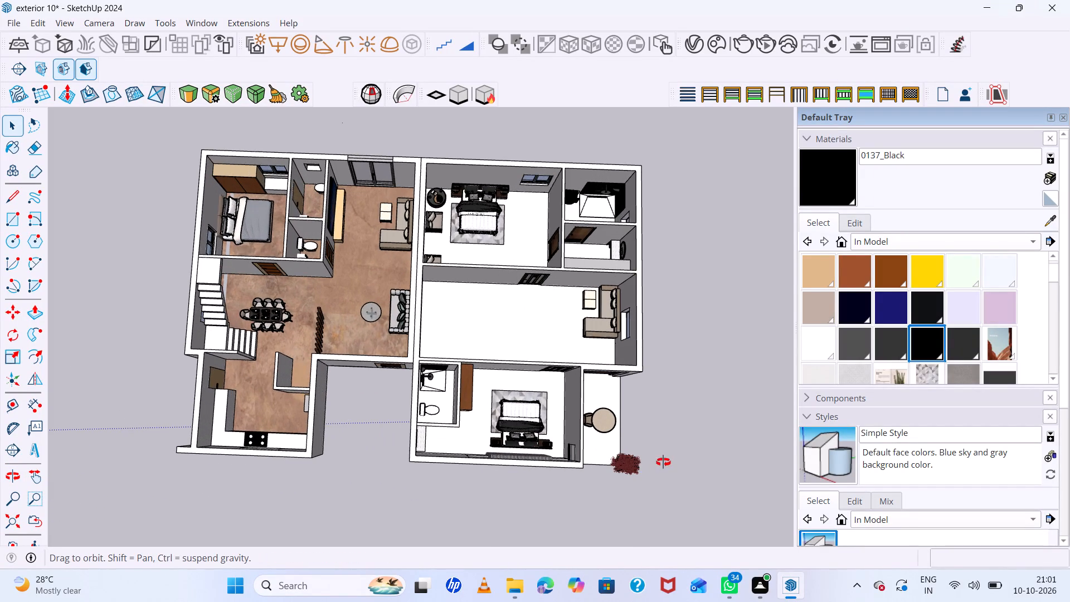
middle_drag(663, 462, 670, 459)
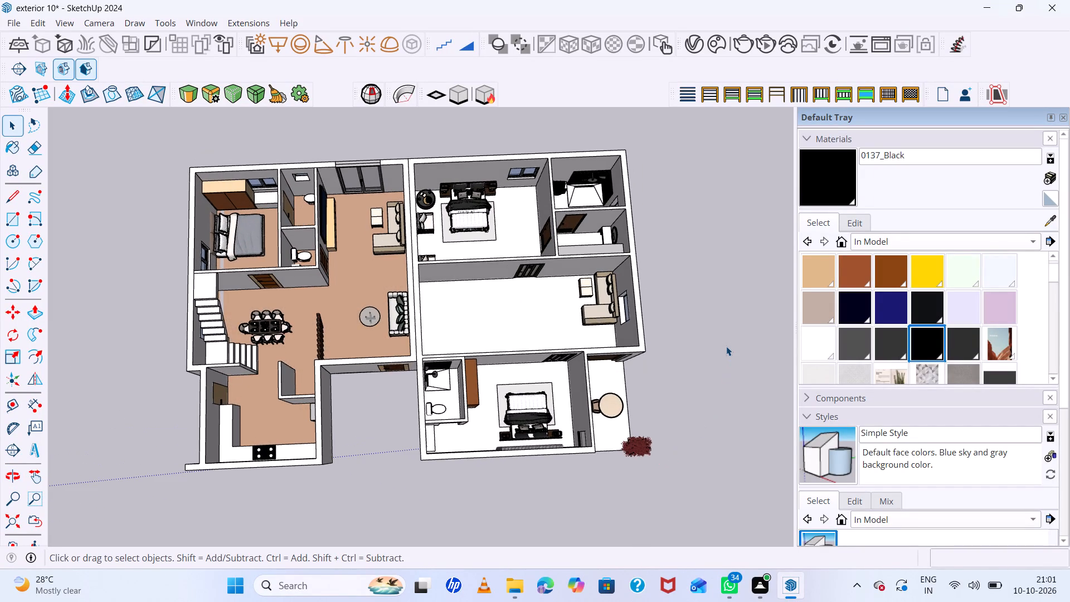
click(726, 346)
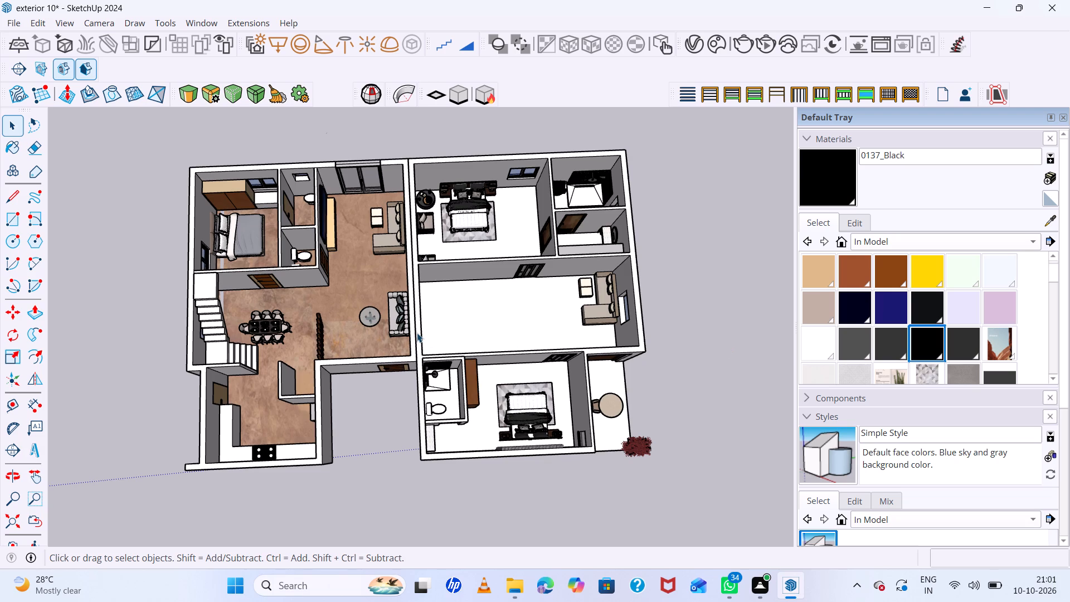
key(ctrl+s)
Print one copy of the current view with Microsoft Print to PDF, saving it on the Desktop as elevation 10.
click(7, 23)
click(132, 271)
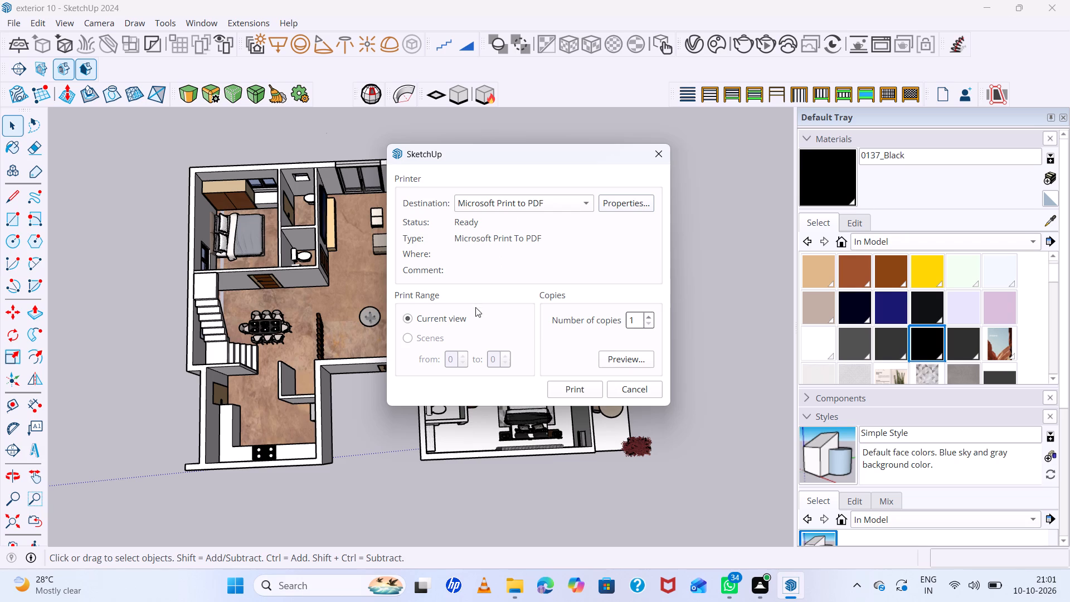
click(568, 390)
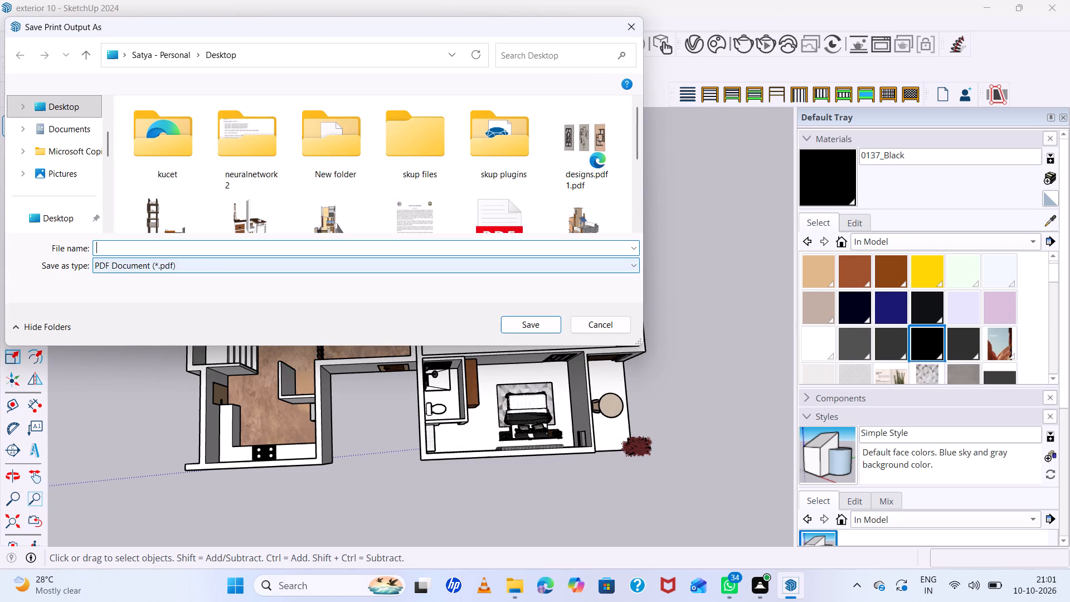
click(72, 214)
click(181, 246)
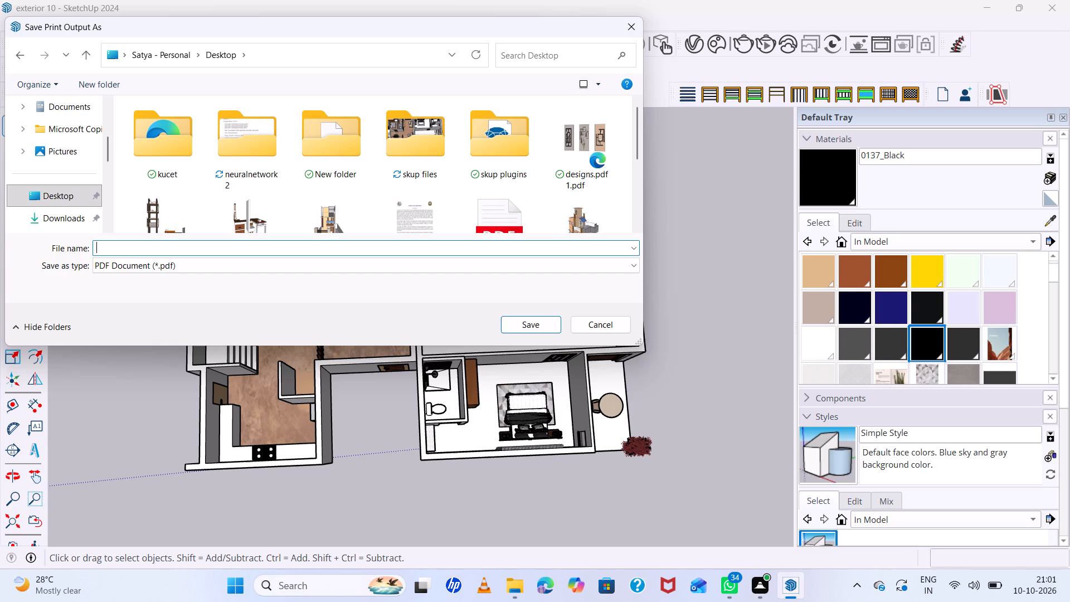
text(el)
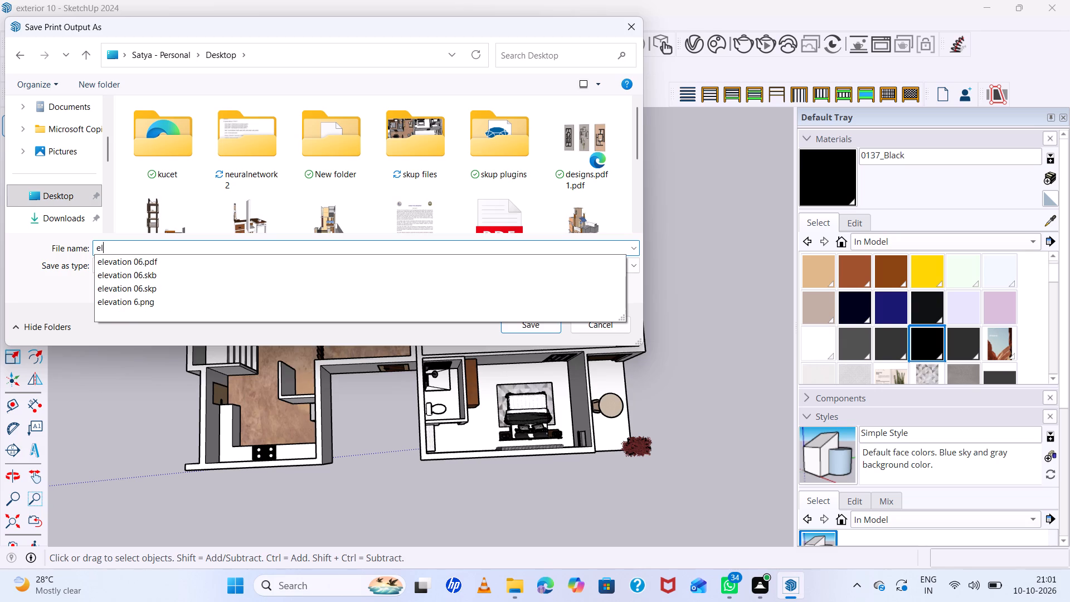
key(v)
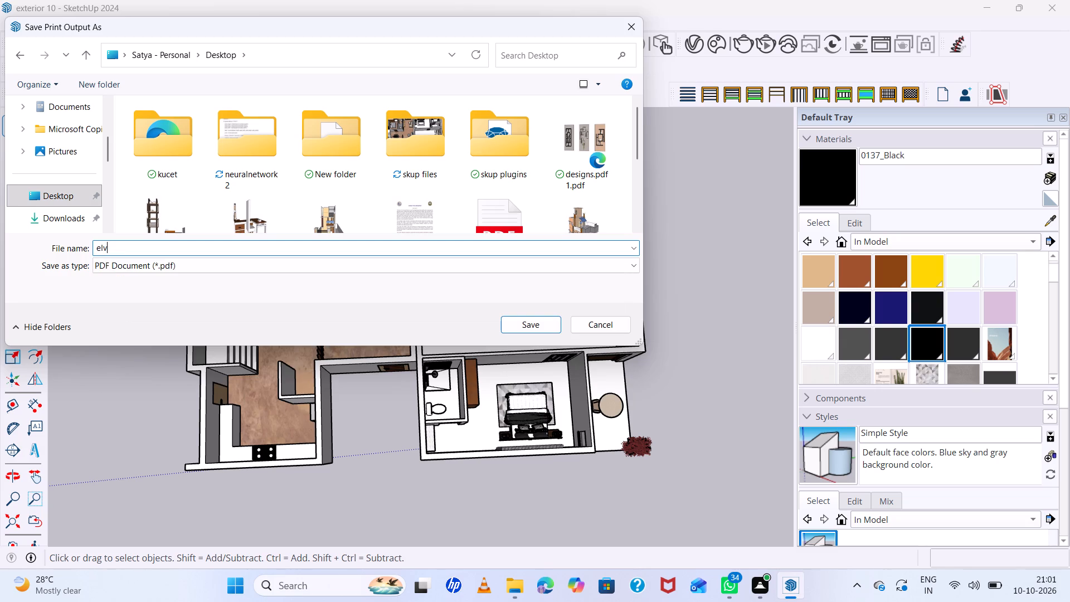
key(BackSpace)
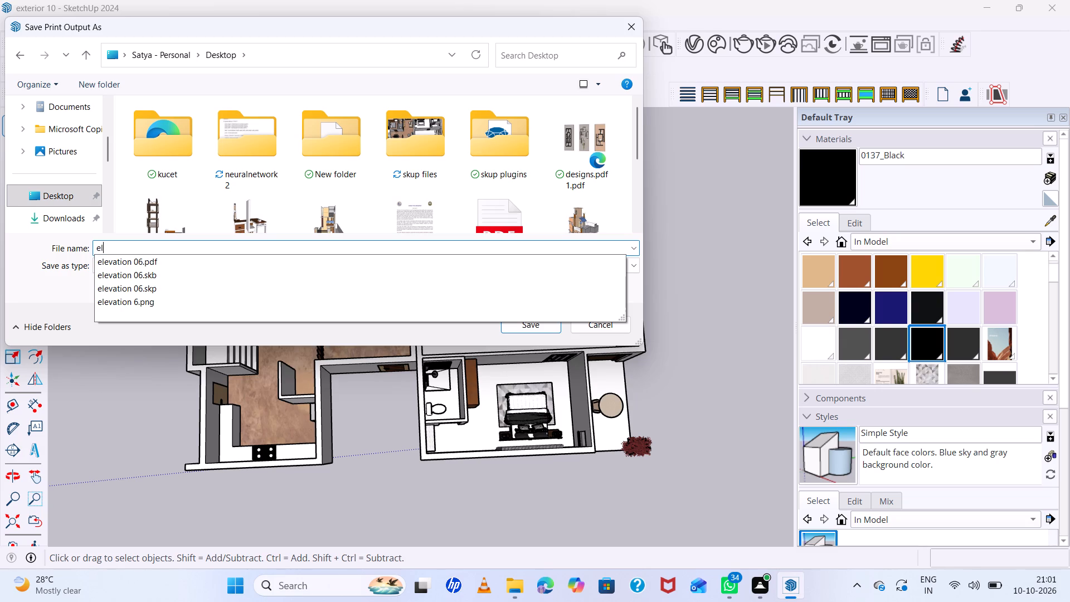
key(e)
text(vation)
key(space)
text(10)
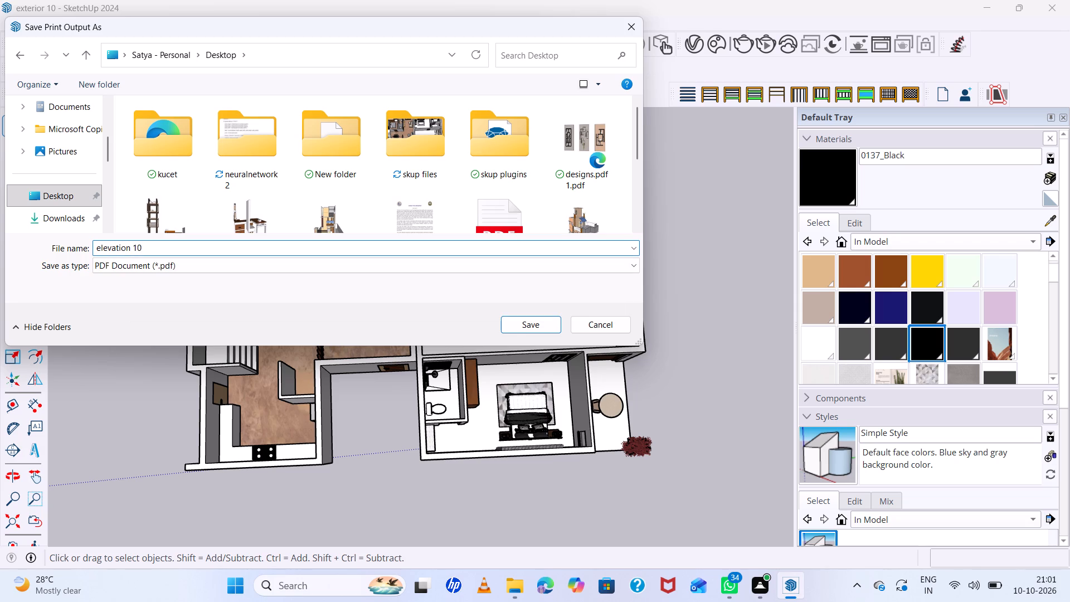
key(Return)
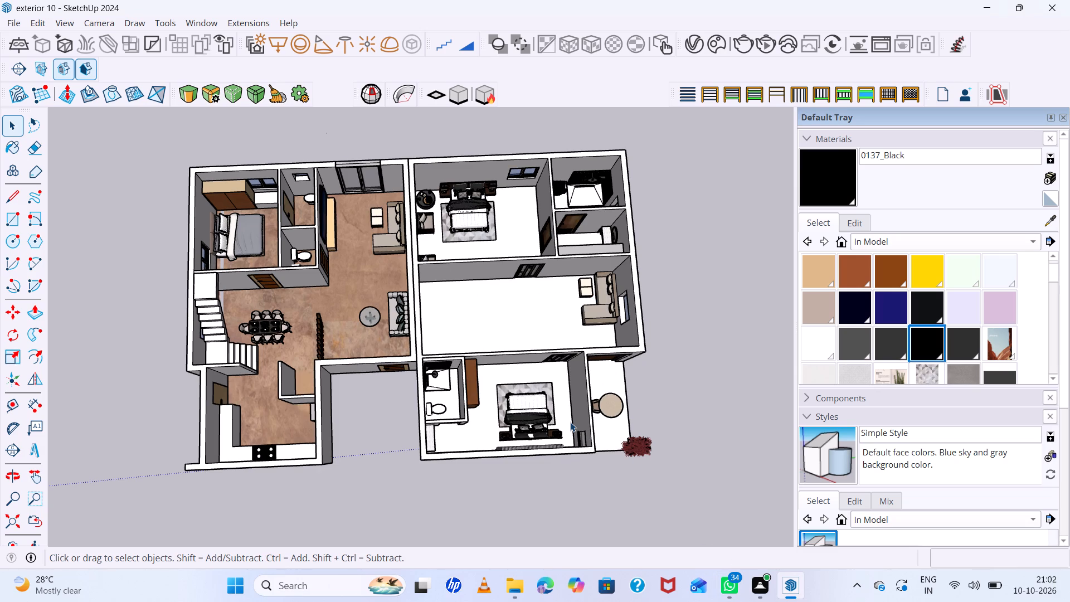
Save the house model again after the PDF output.
key(ctrl+s)
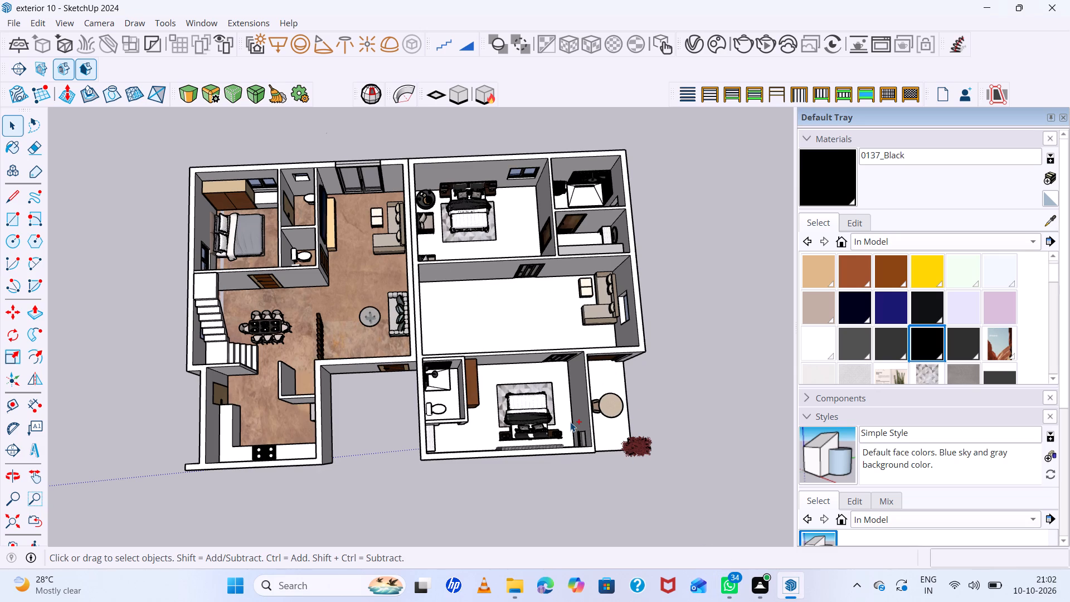